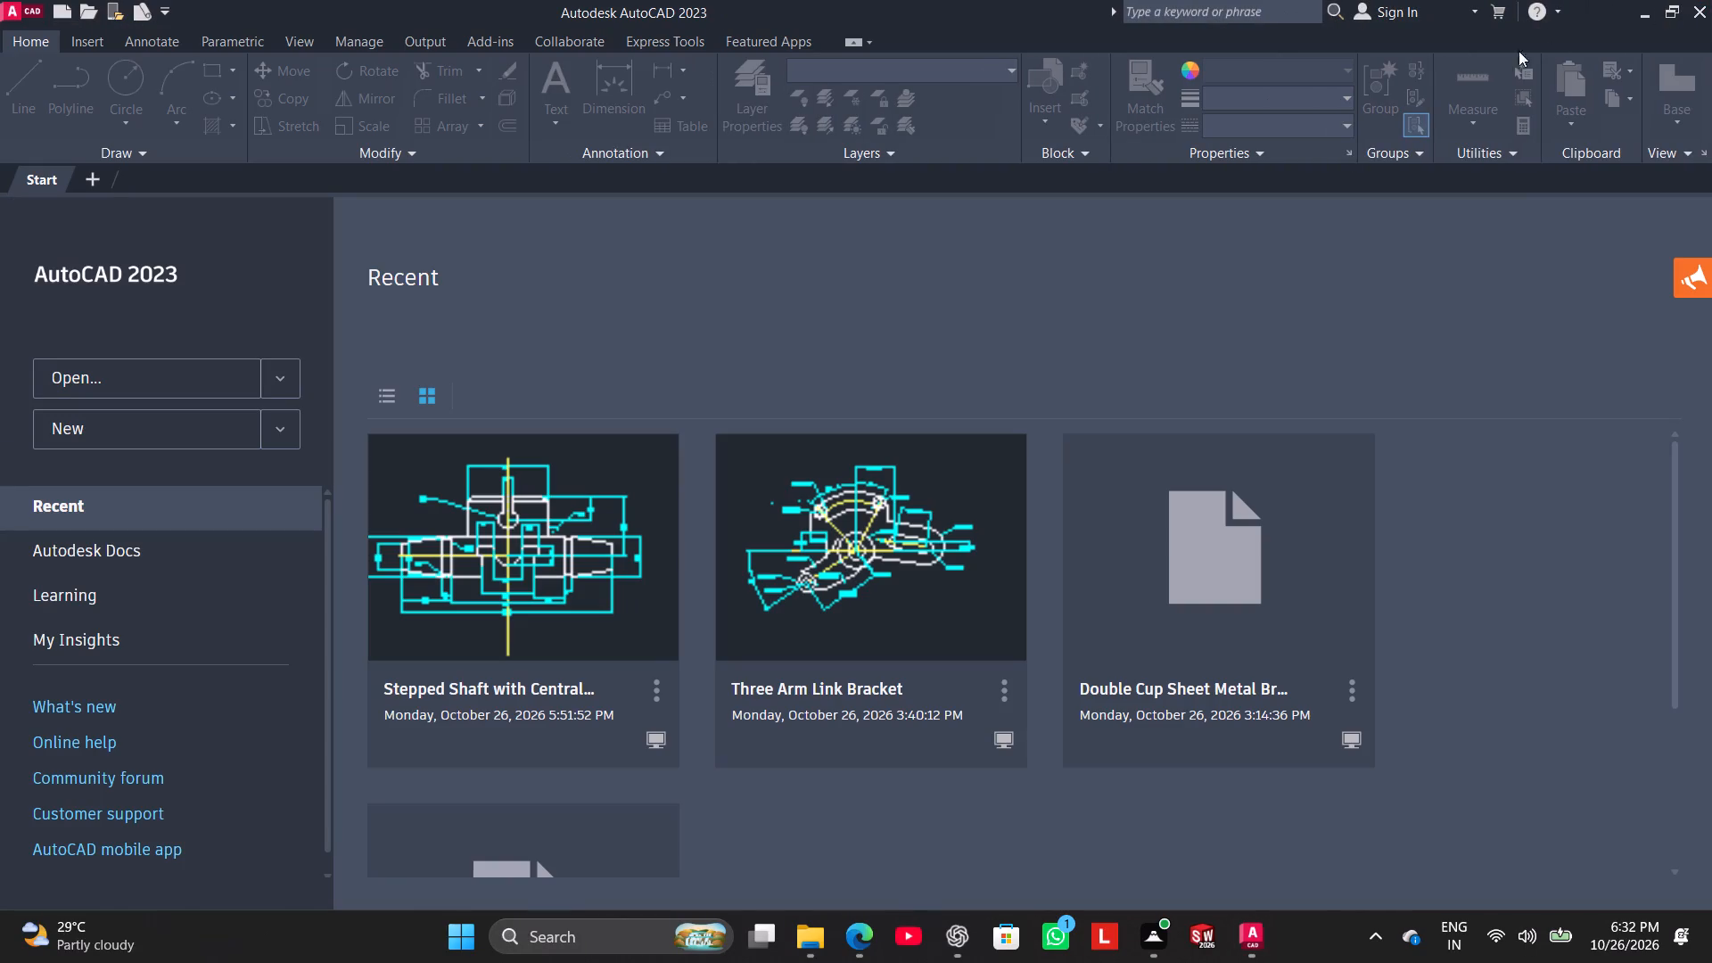
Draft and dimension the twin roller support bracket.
Create a new blank drawing.
click(65, 435)
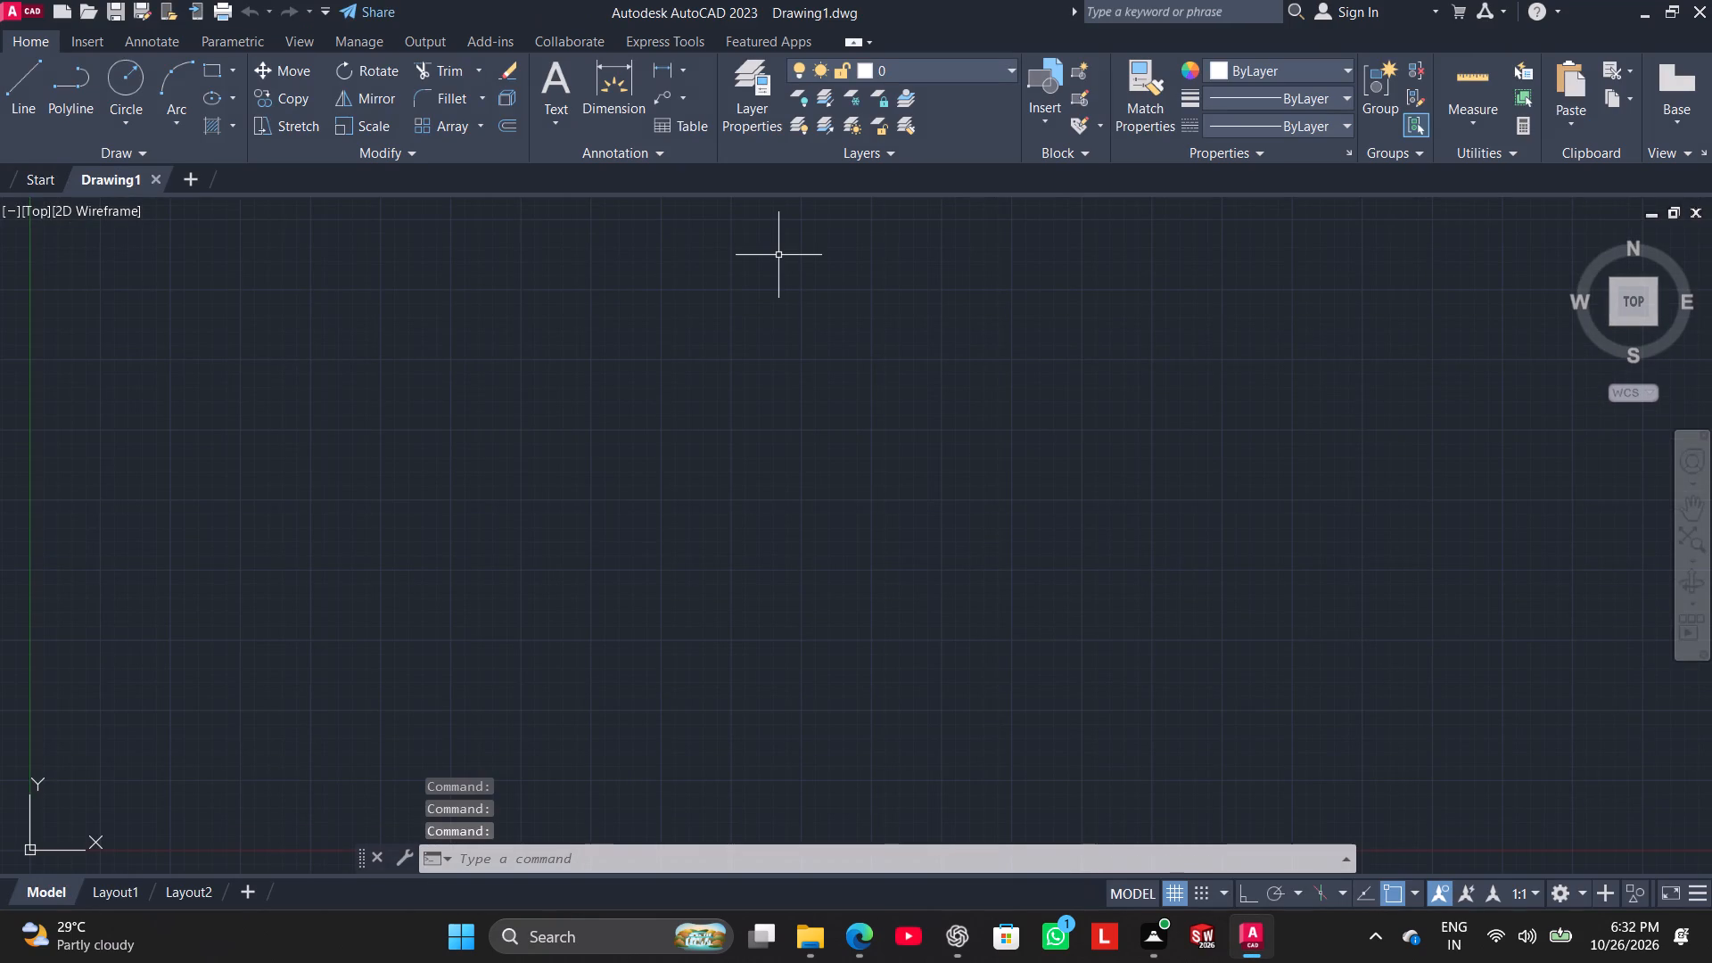
Add two new layers, Layer1 and Layer2, in the Layer Properties Manager.
click(1000, 80)
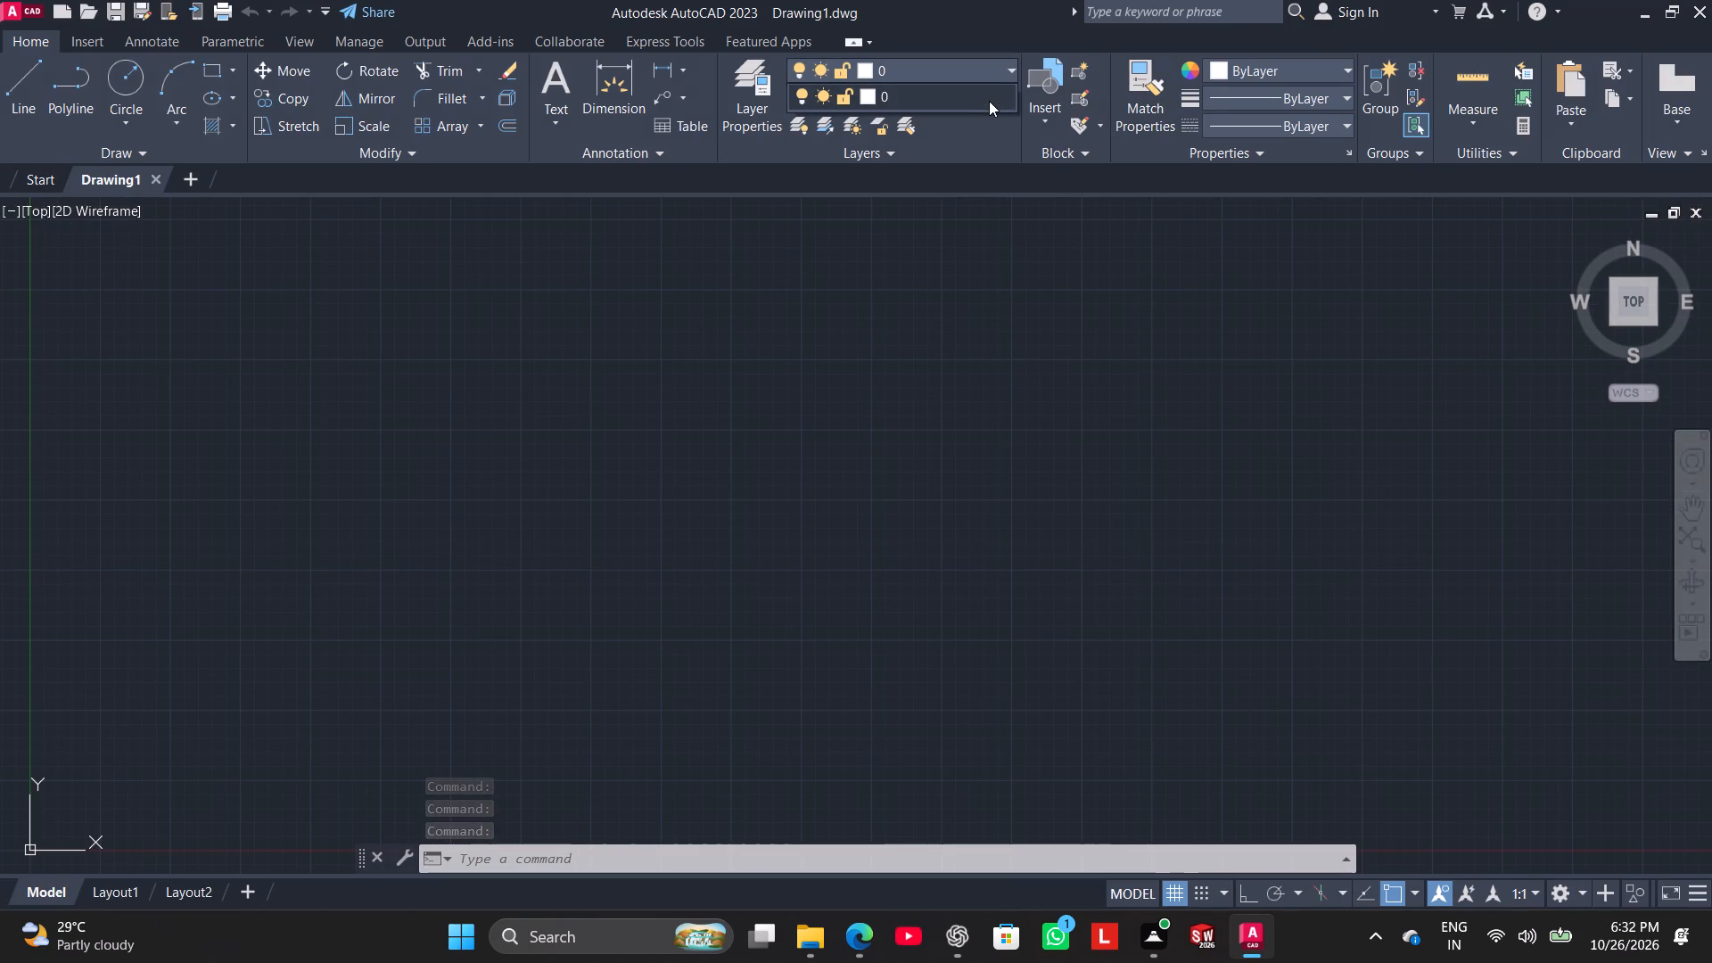
click(751, 81)
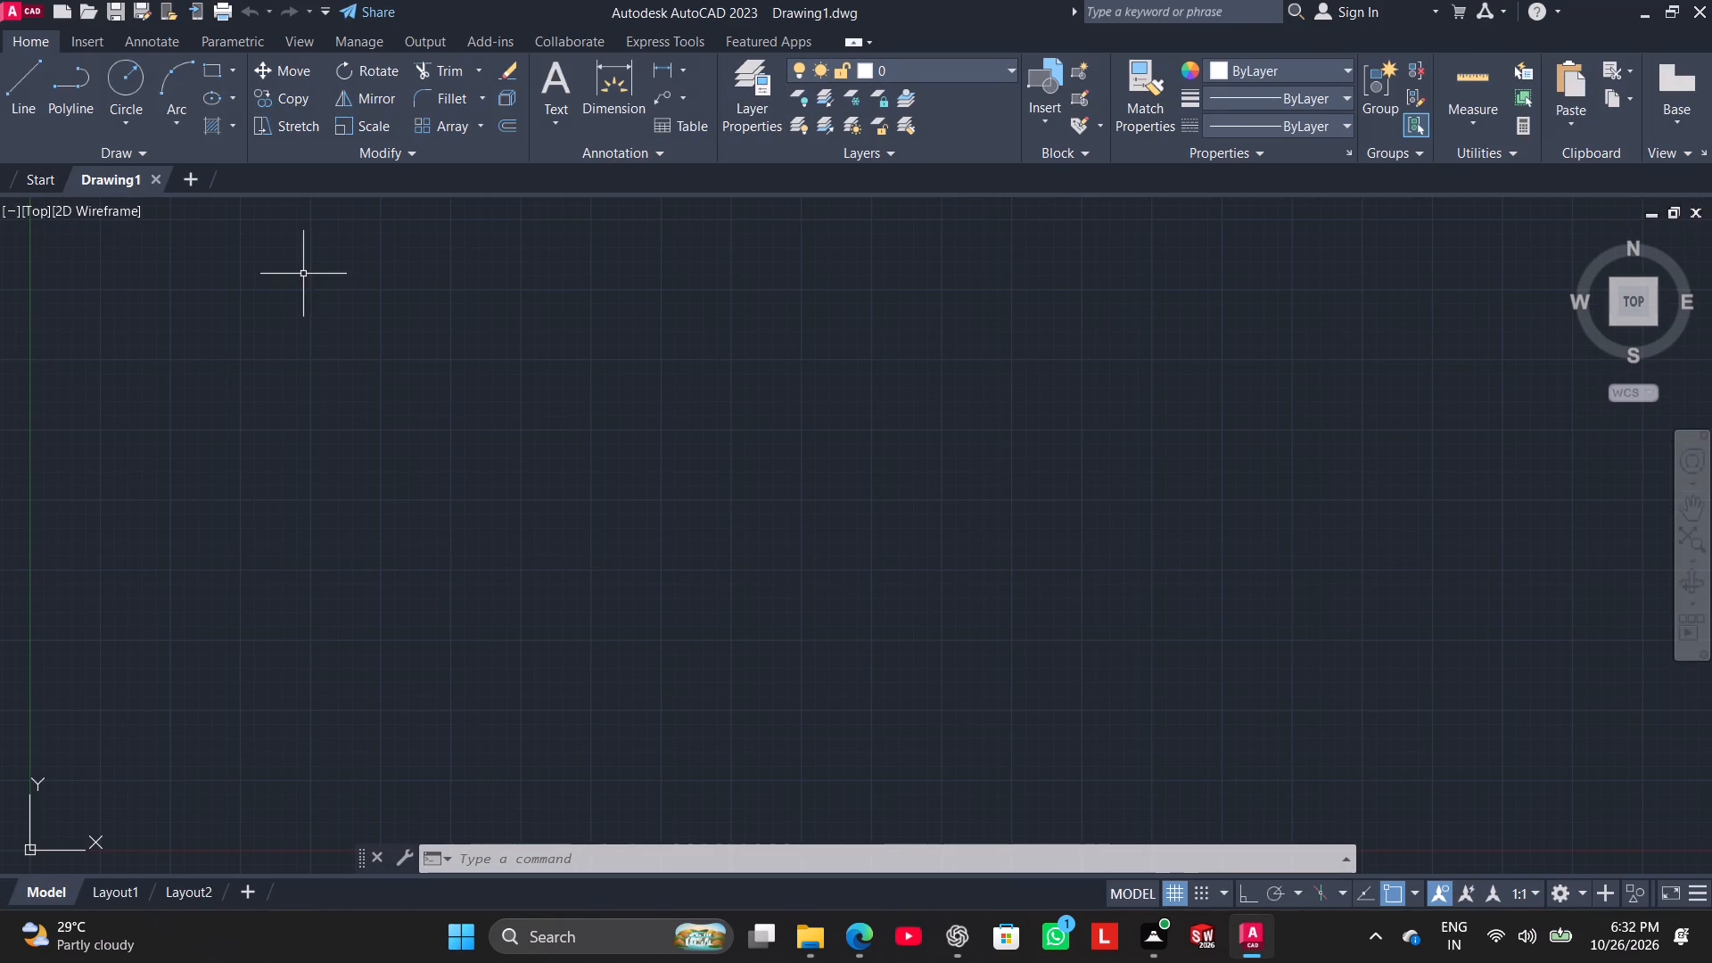
click(746, 102)
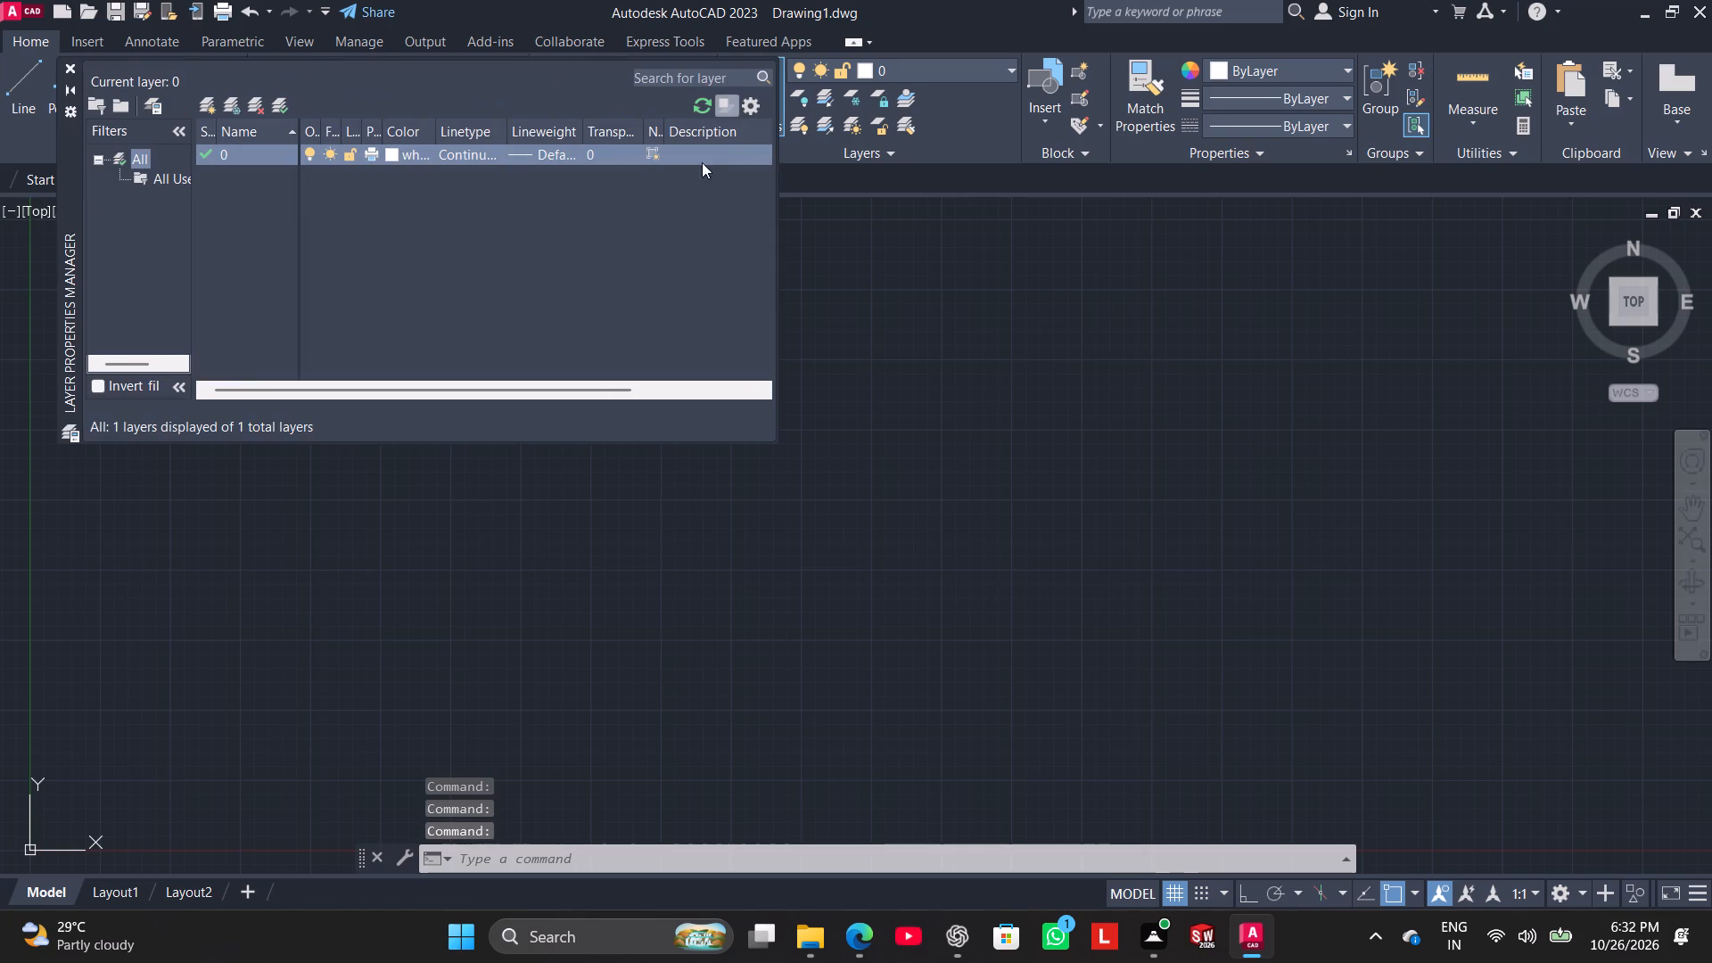
click(202, 110)
click(202, 110)
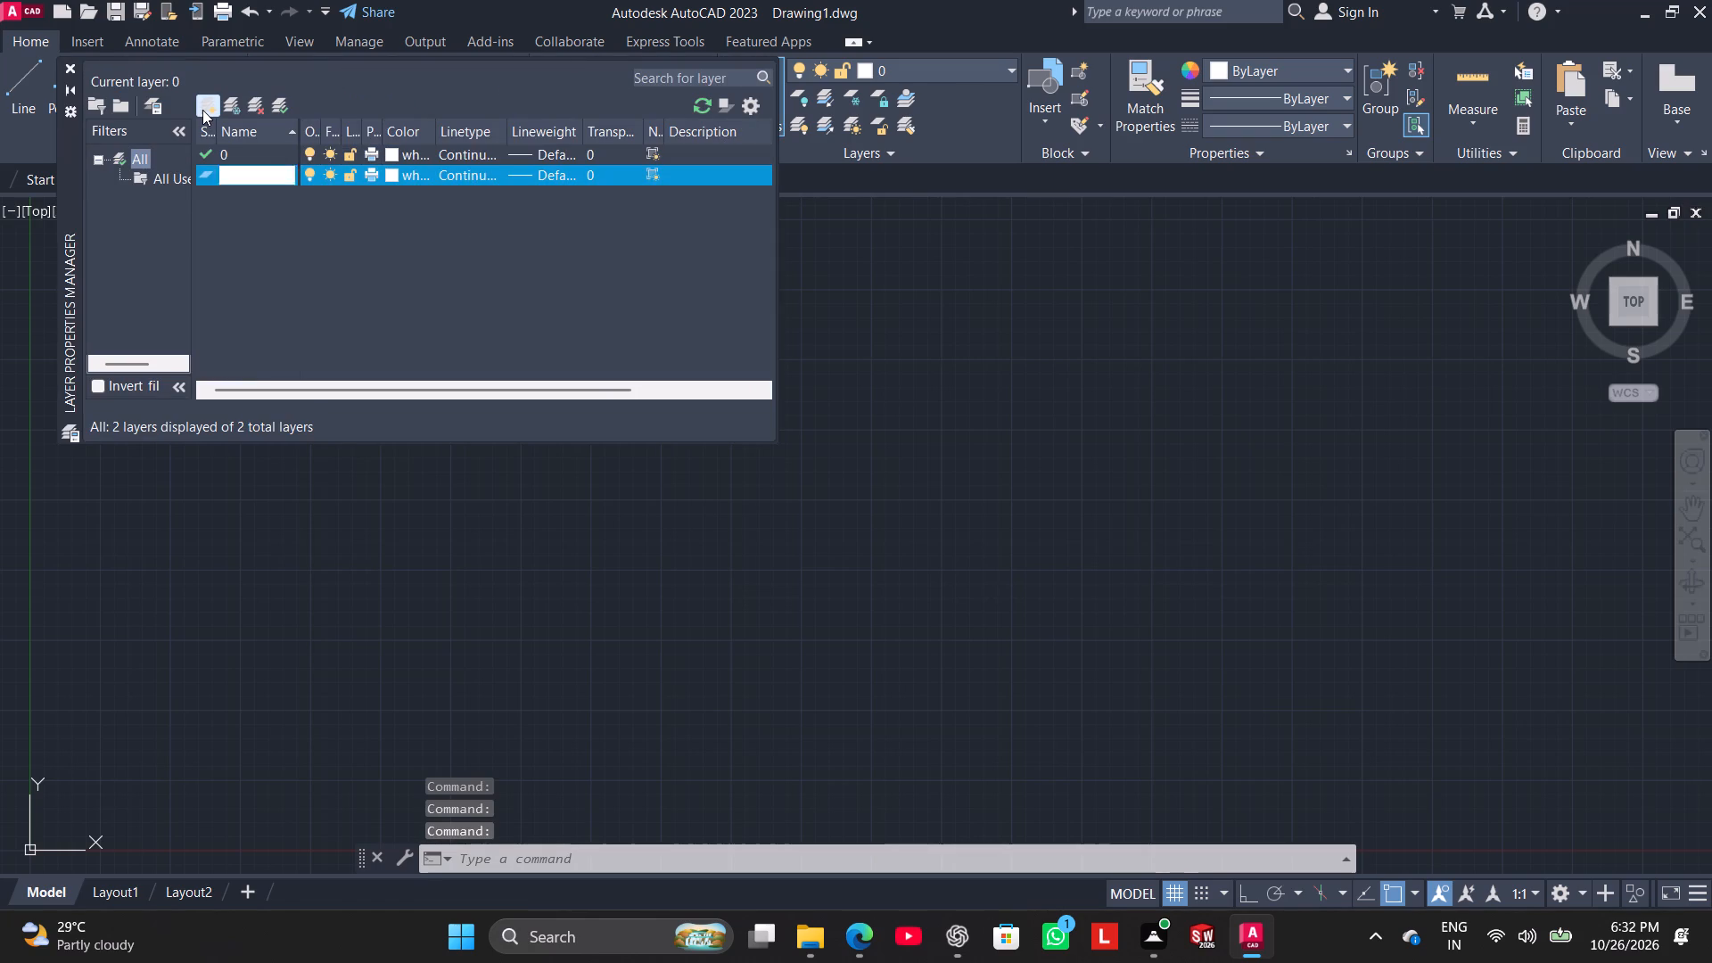
Set Layer1's colour to a pale yellow true colour with hue 59, saturation 69 and luminance about 75.
click(393, 169)
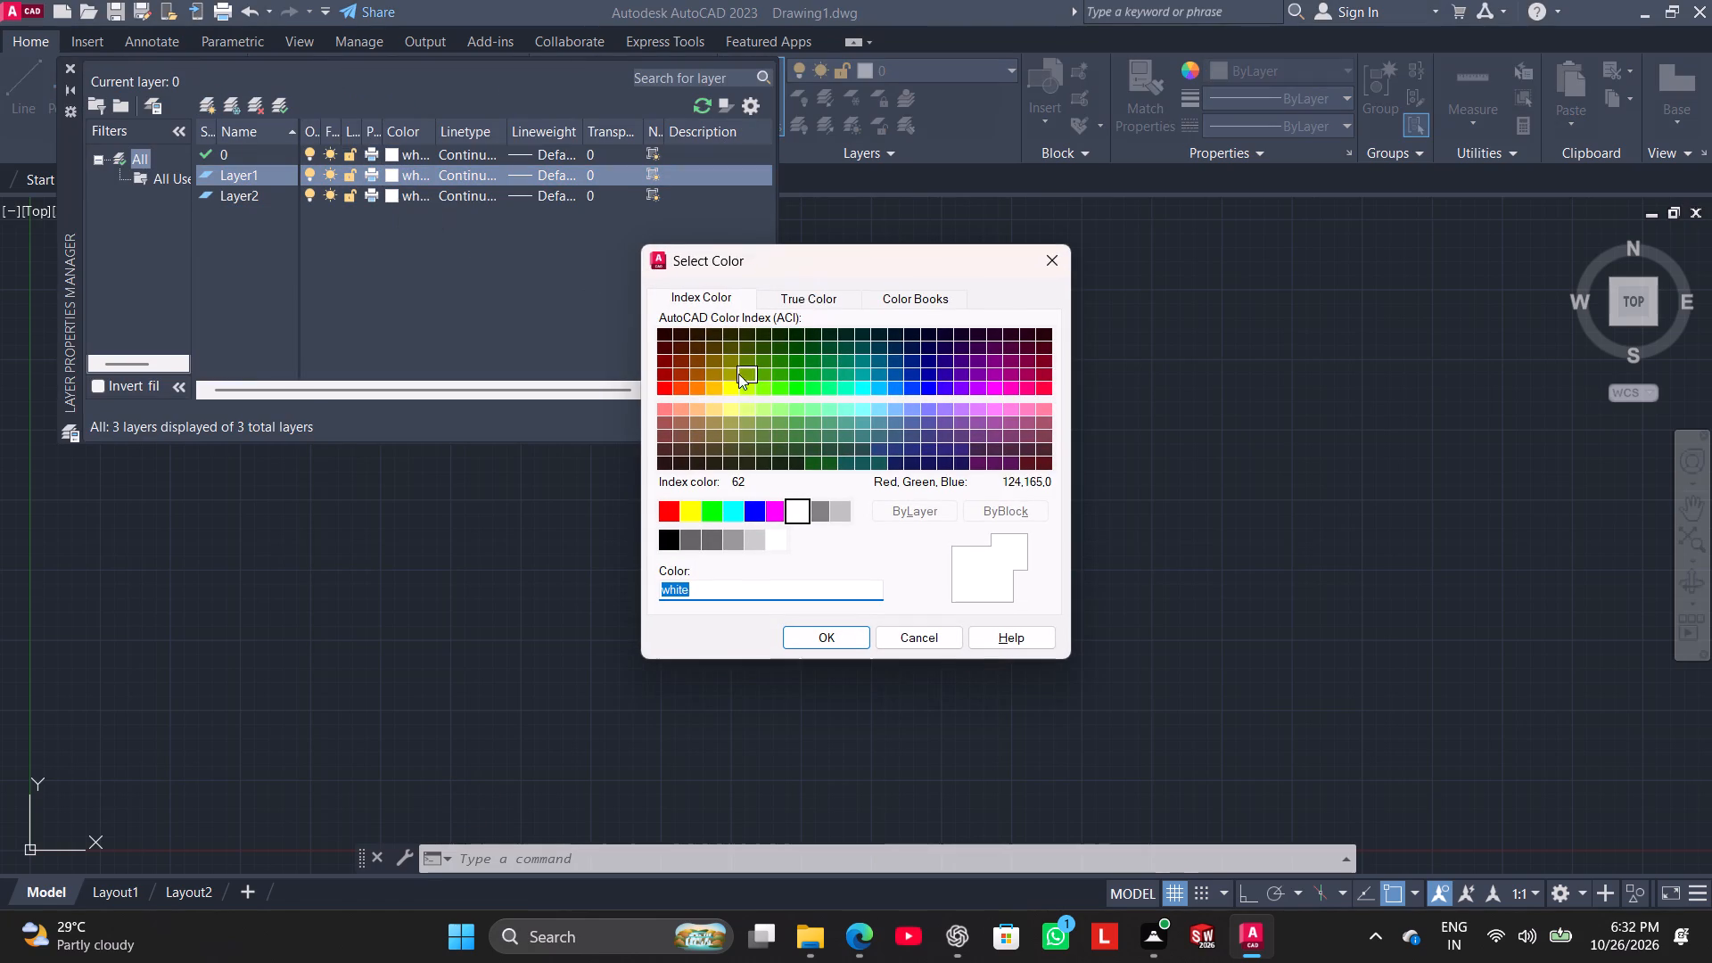
click(811, 296)
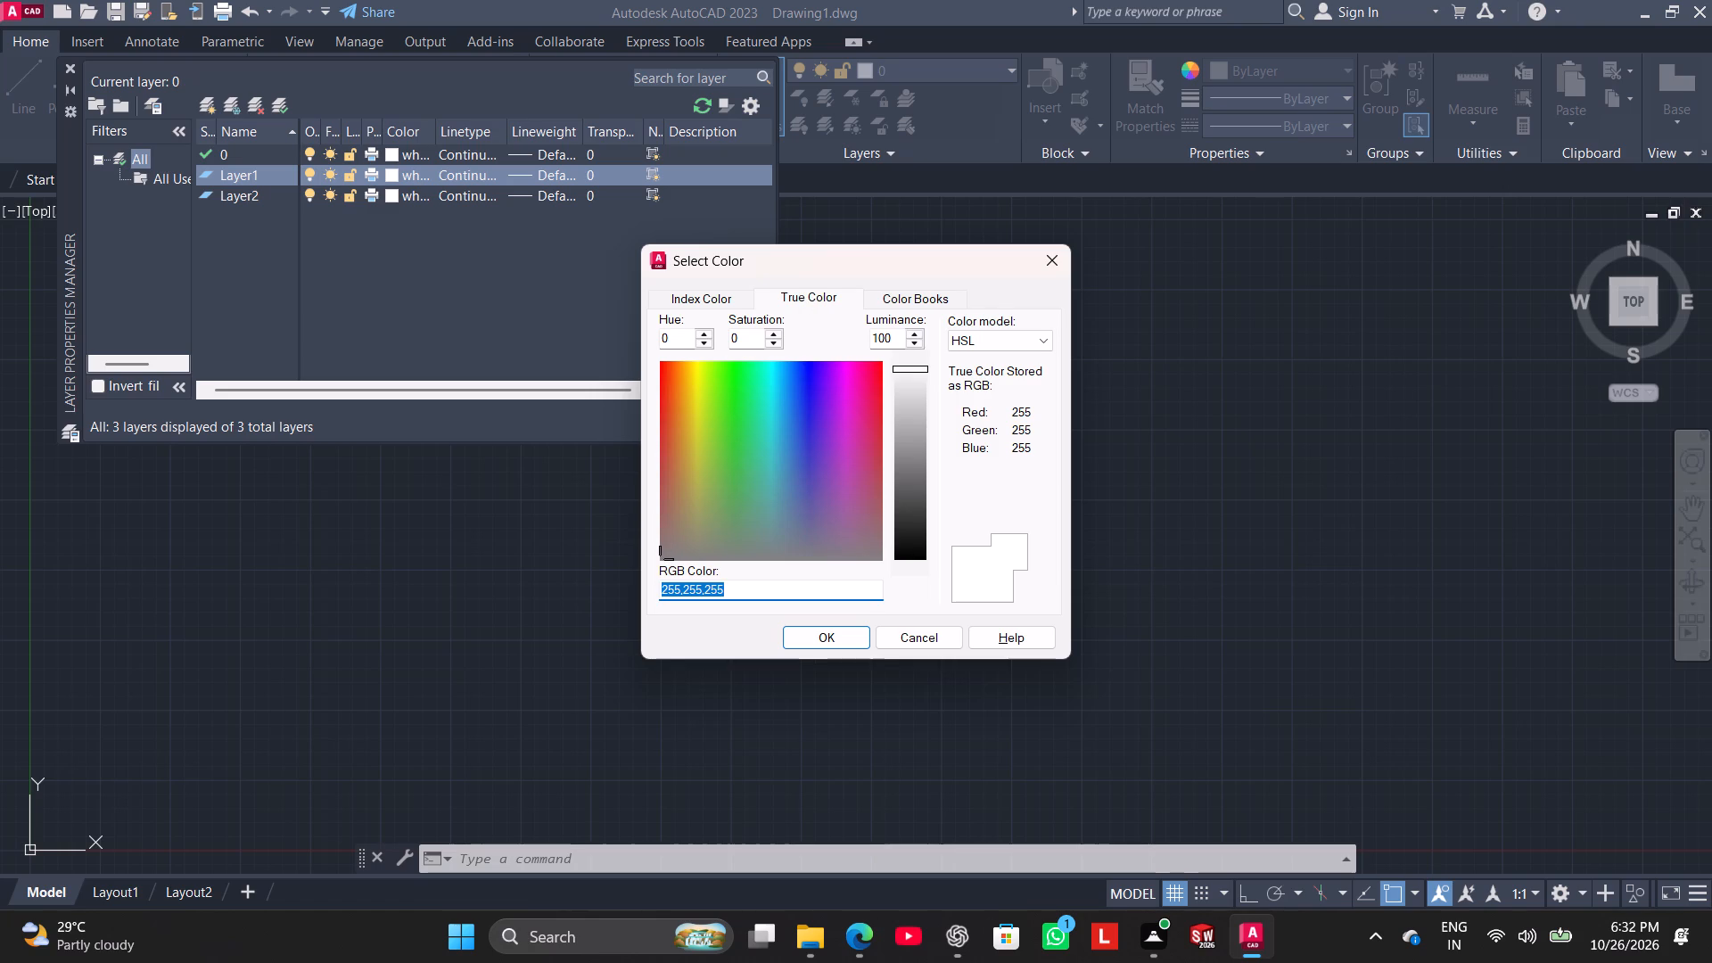
click(696, 421)
drag(912, 459, 919, 416)
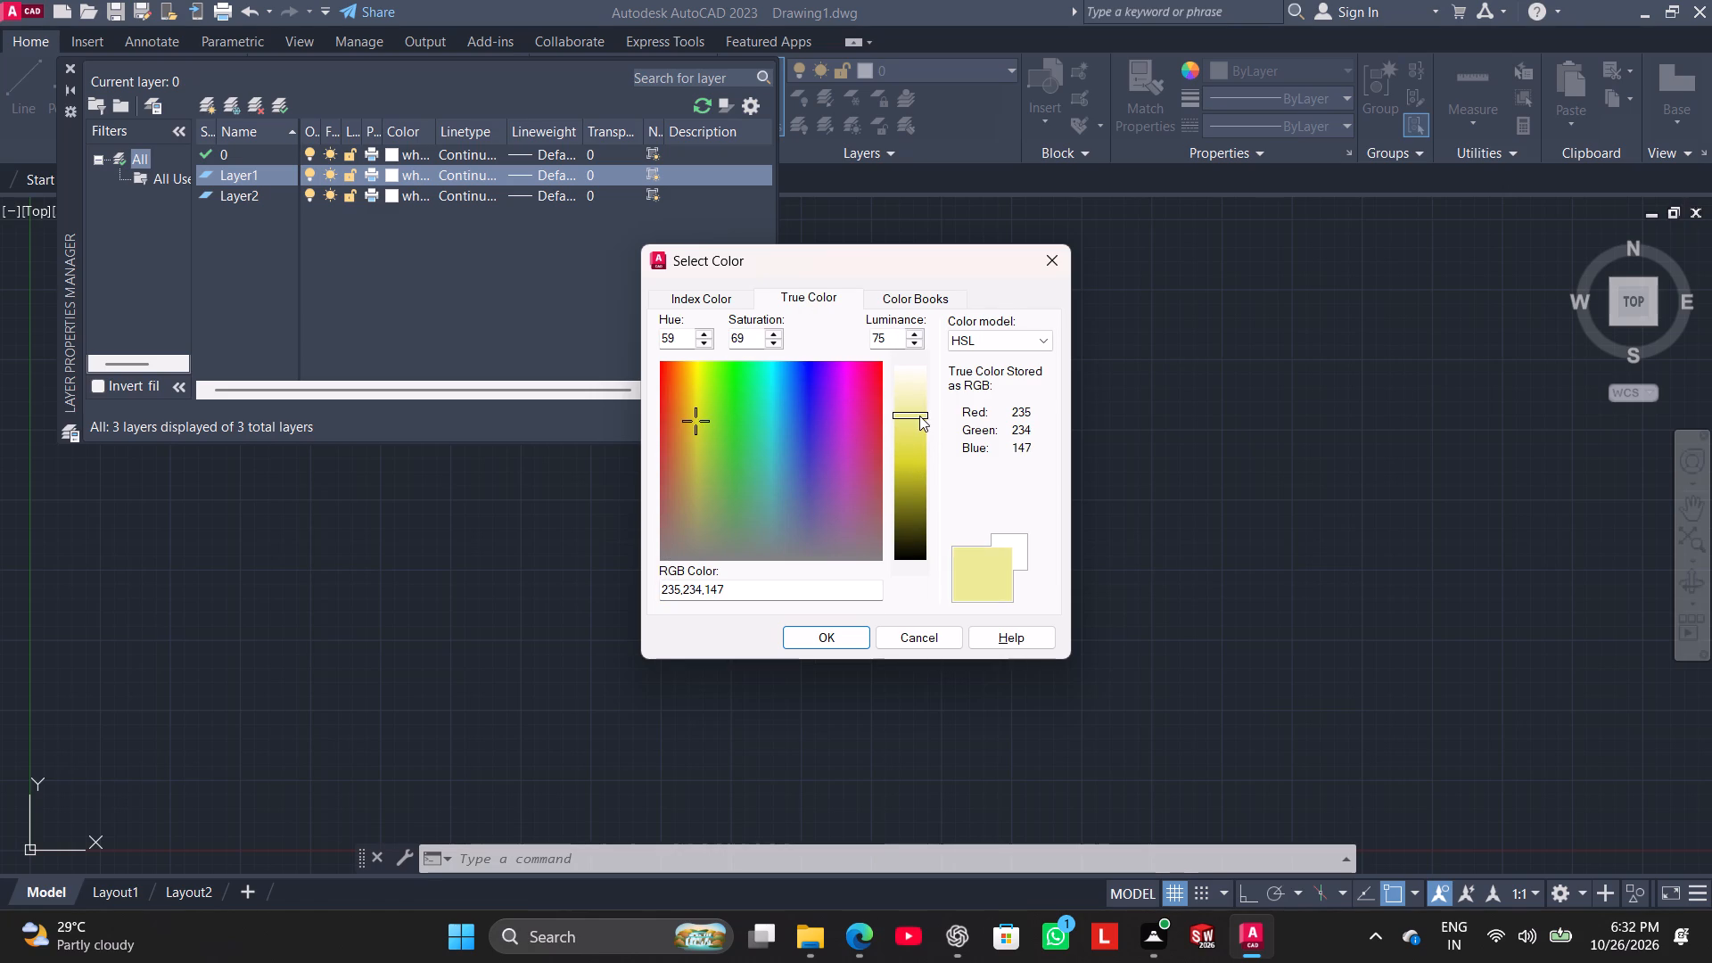
drag(919, 416, 916, 421)
click(837, 635)
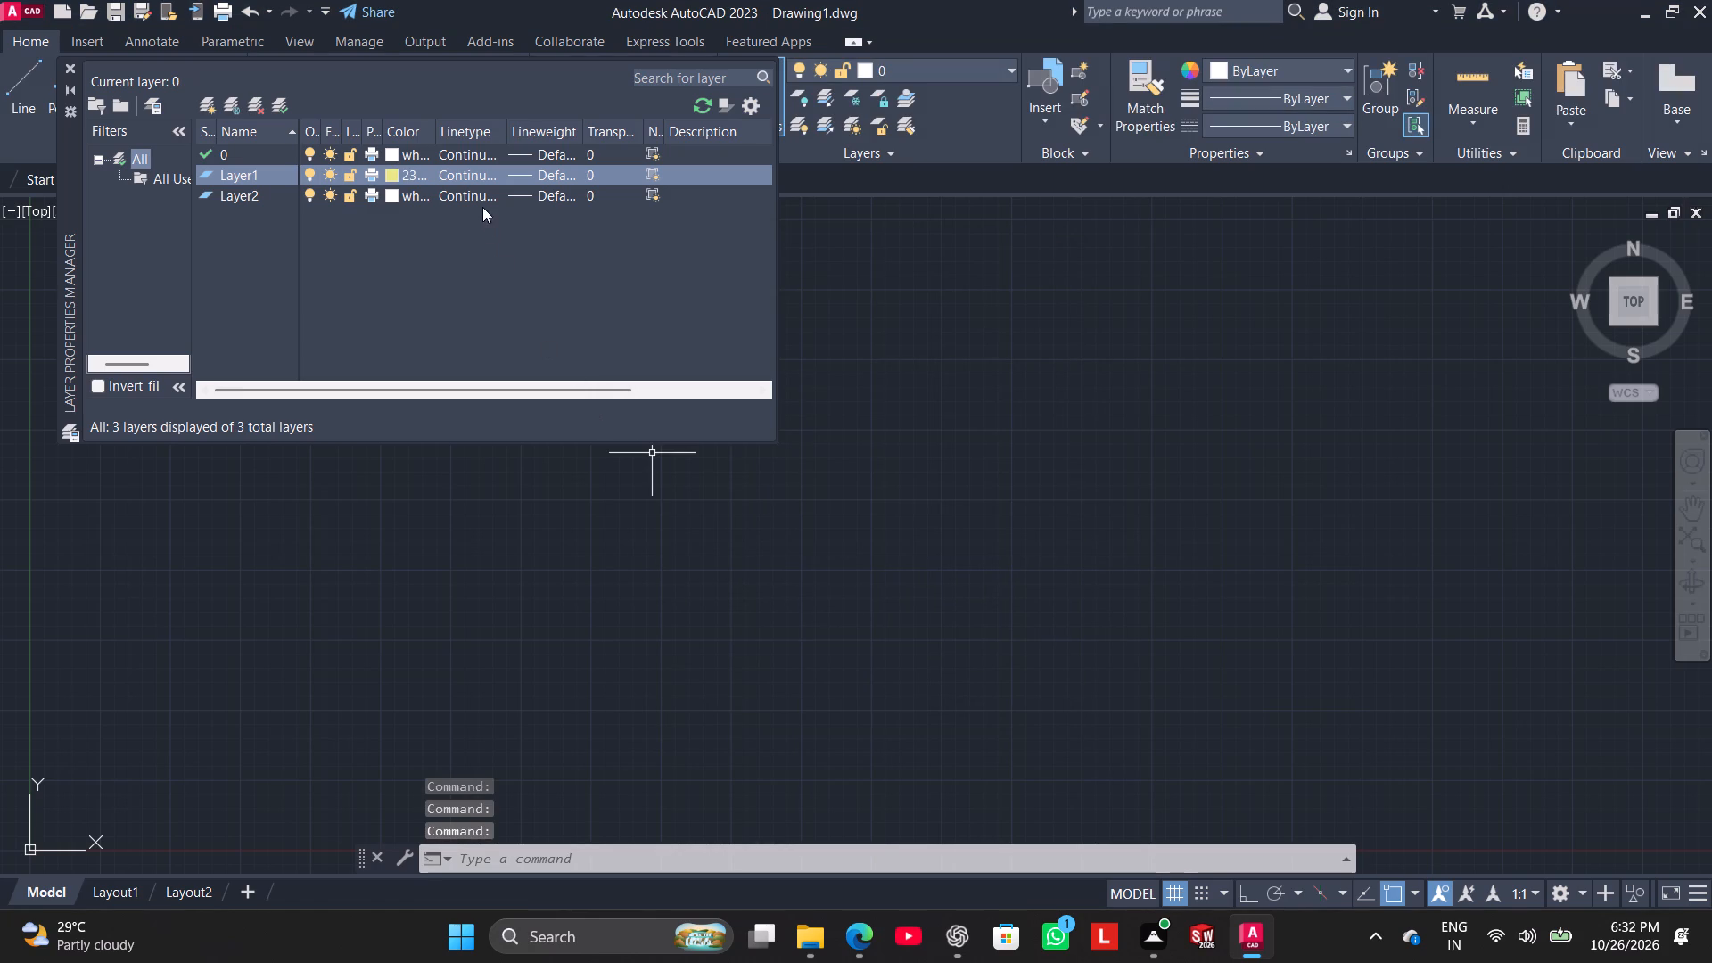
Load the CENTER linetype from acad.lin and assign it to Layer1.
click(494, 170)
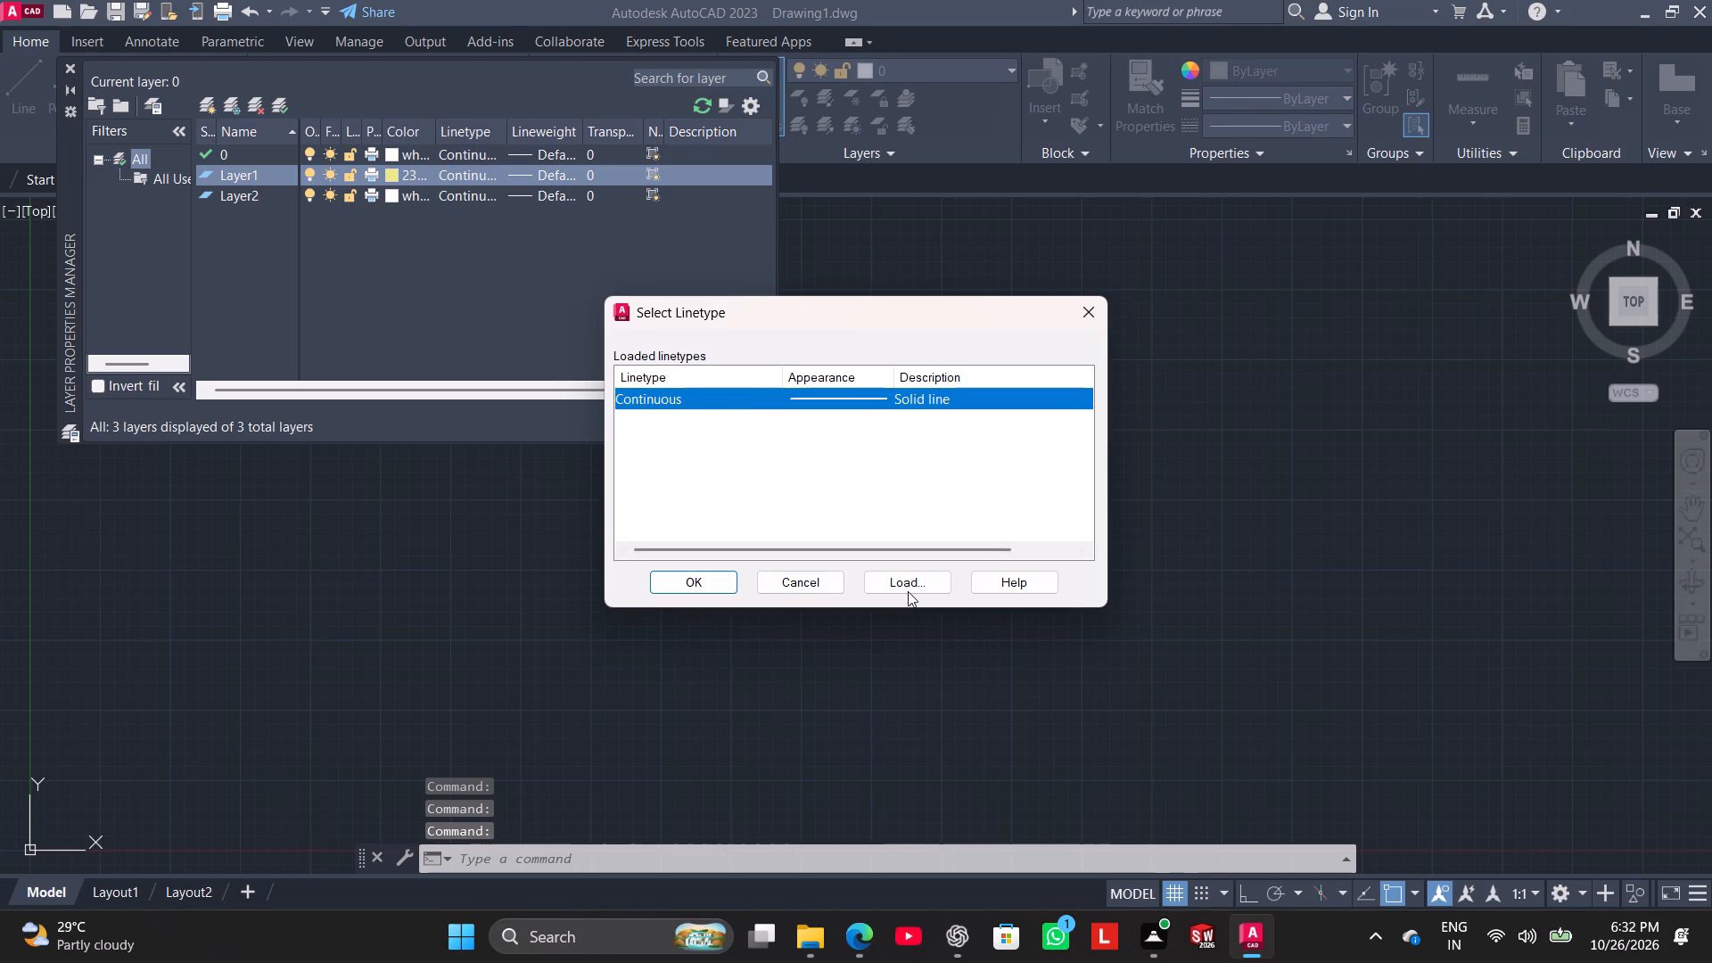
click(906, 579)
scroll(814, 479, down, 3)
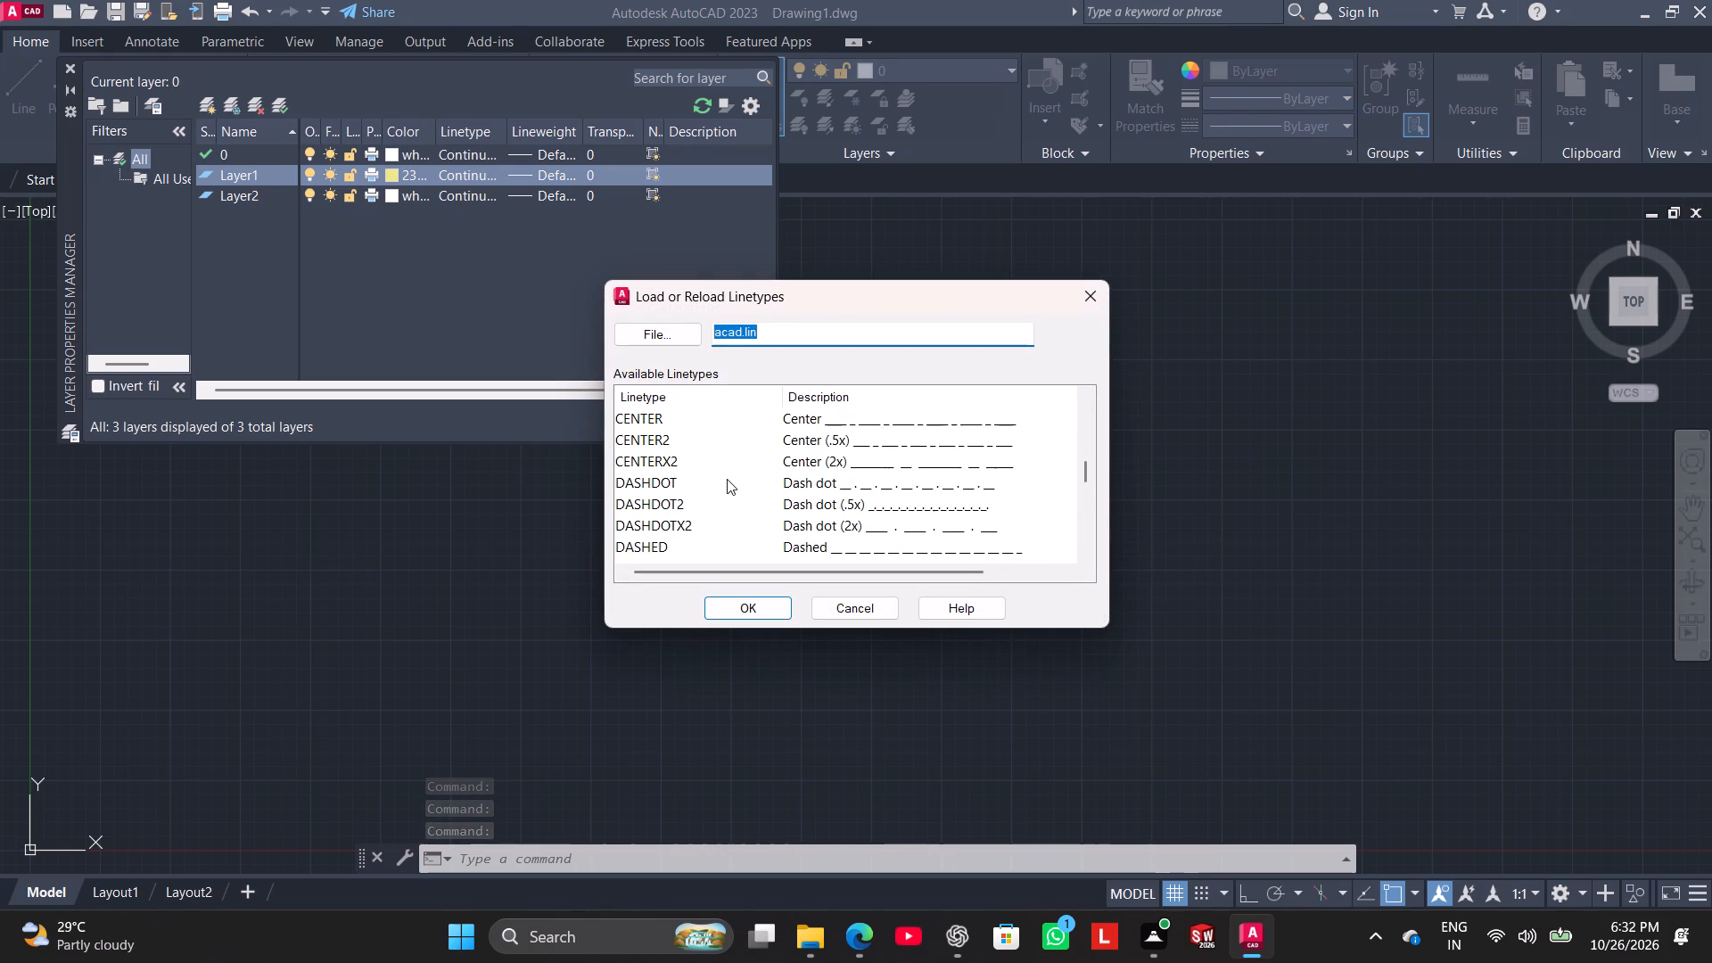
scroll(727, 479, down, 2)
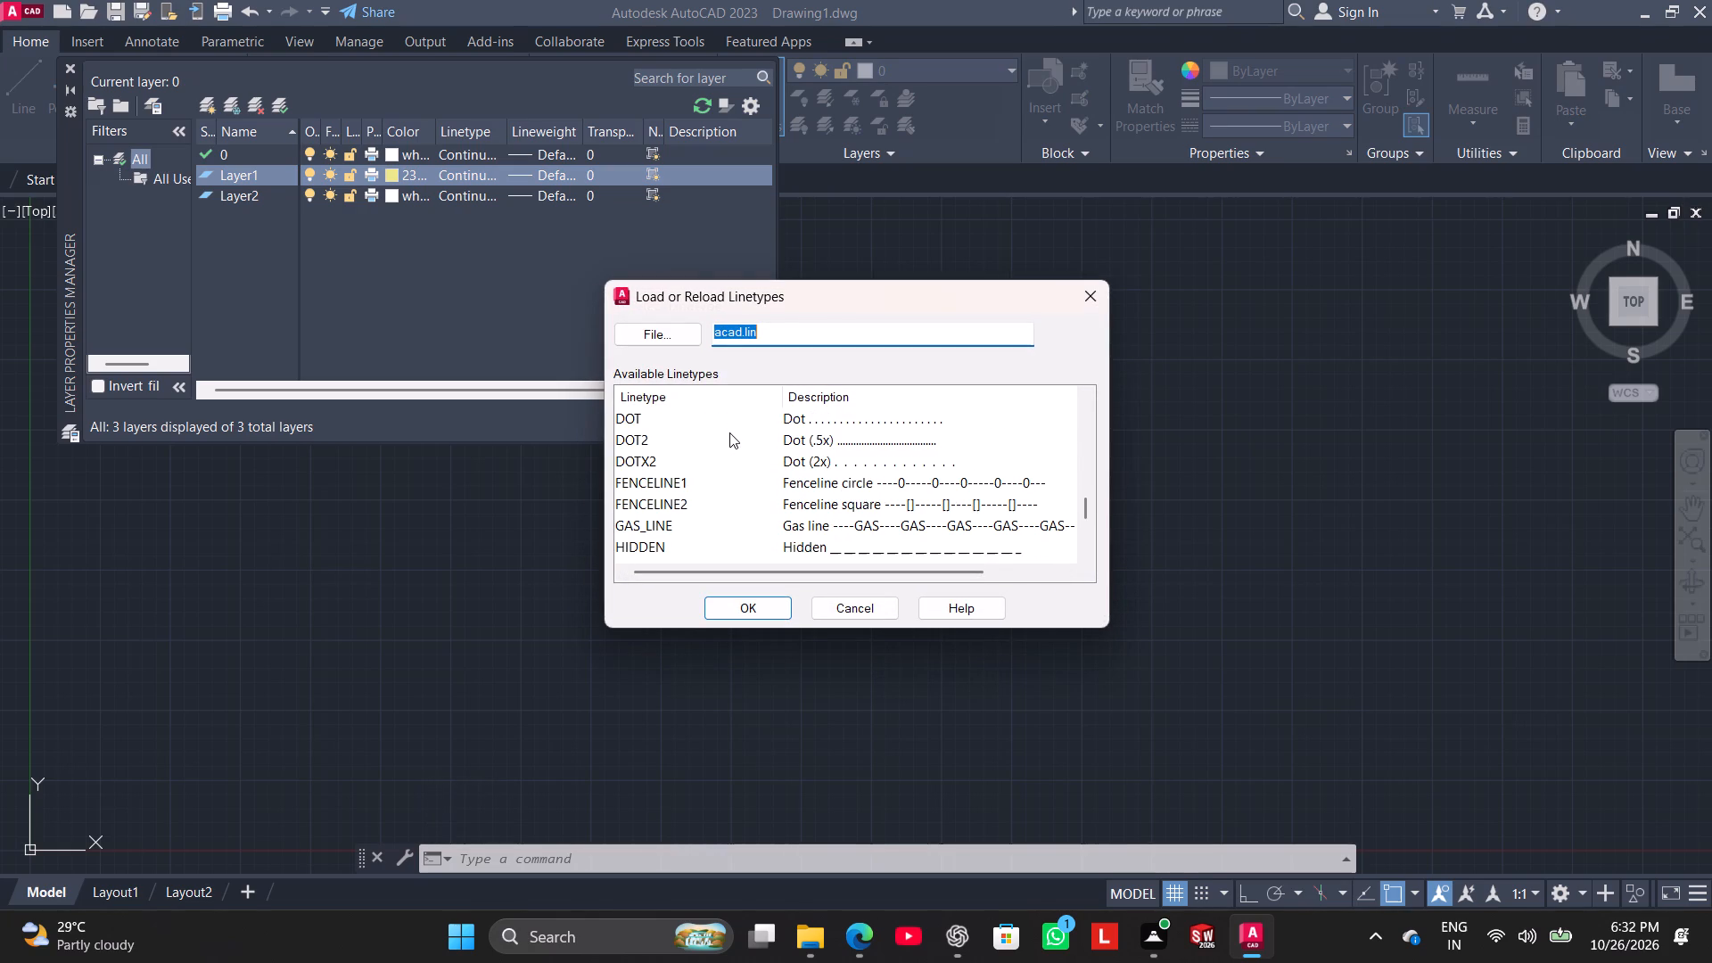
scroll(737, 471, down, 4)
scroll(737, 474, up, 2)
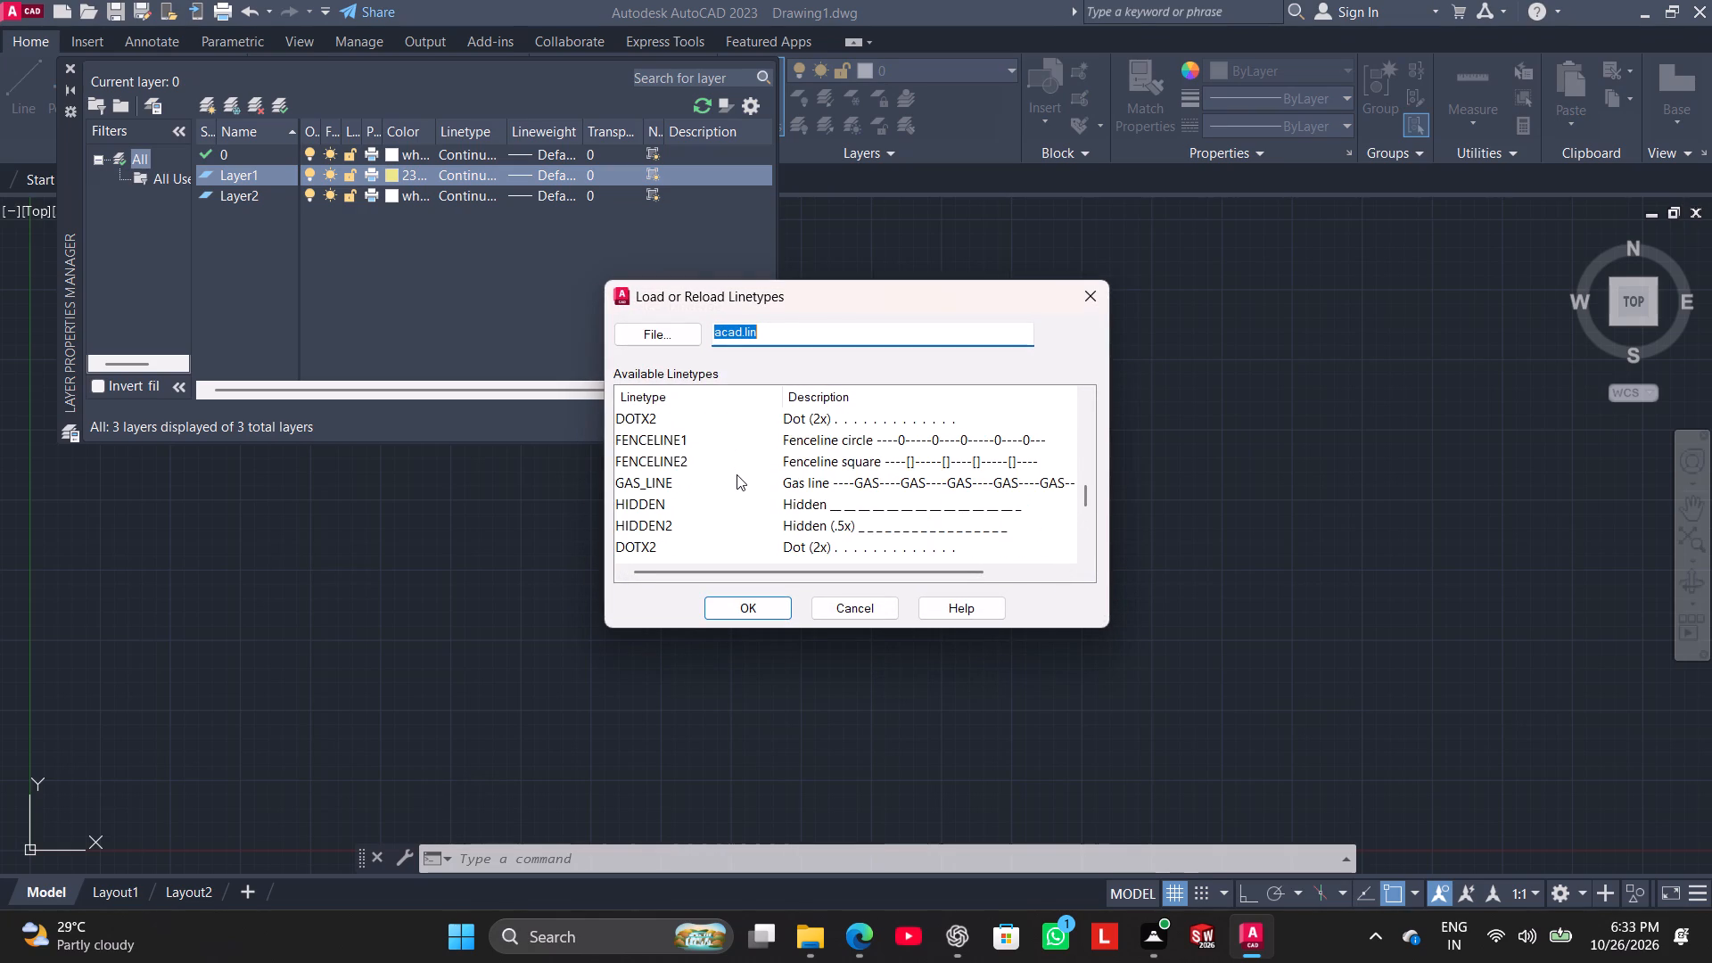
scroll(737, 474, up, 2)
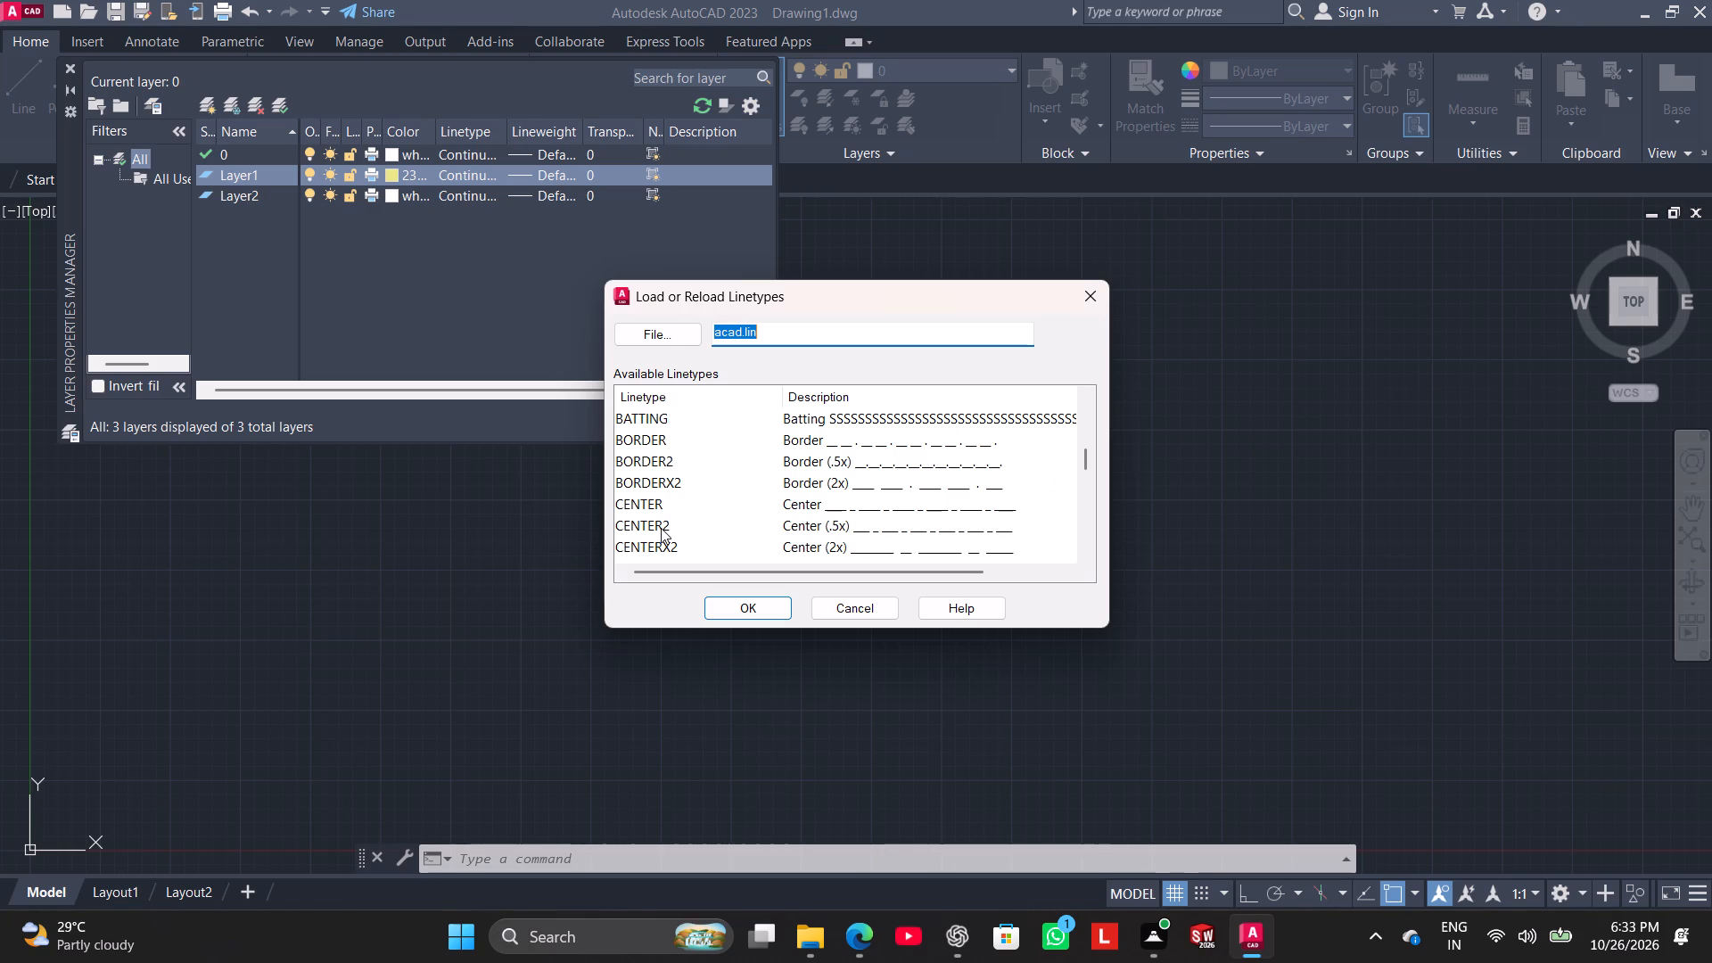
click(651, 499)
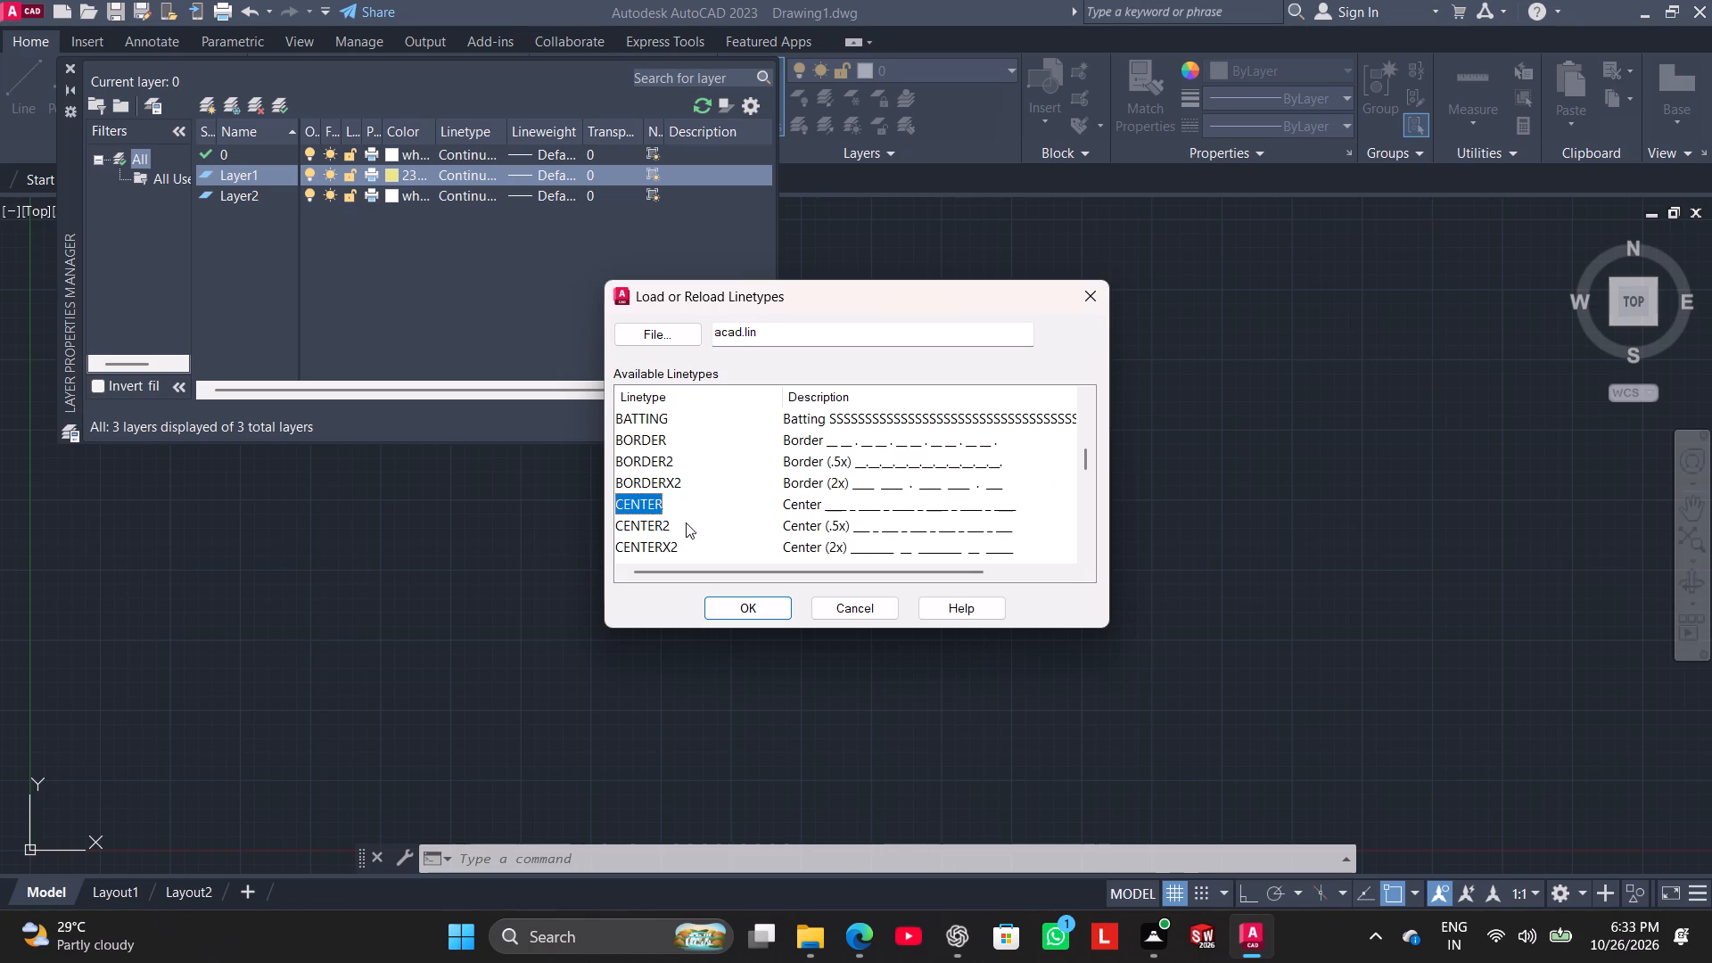
click(740, 605)
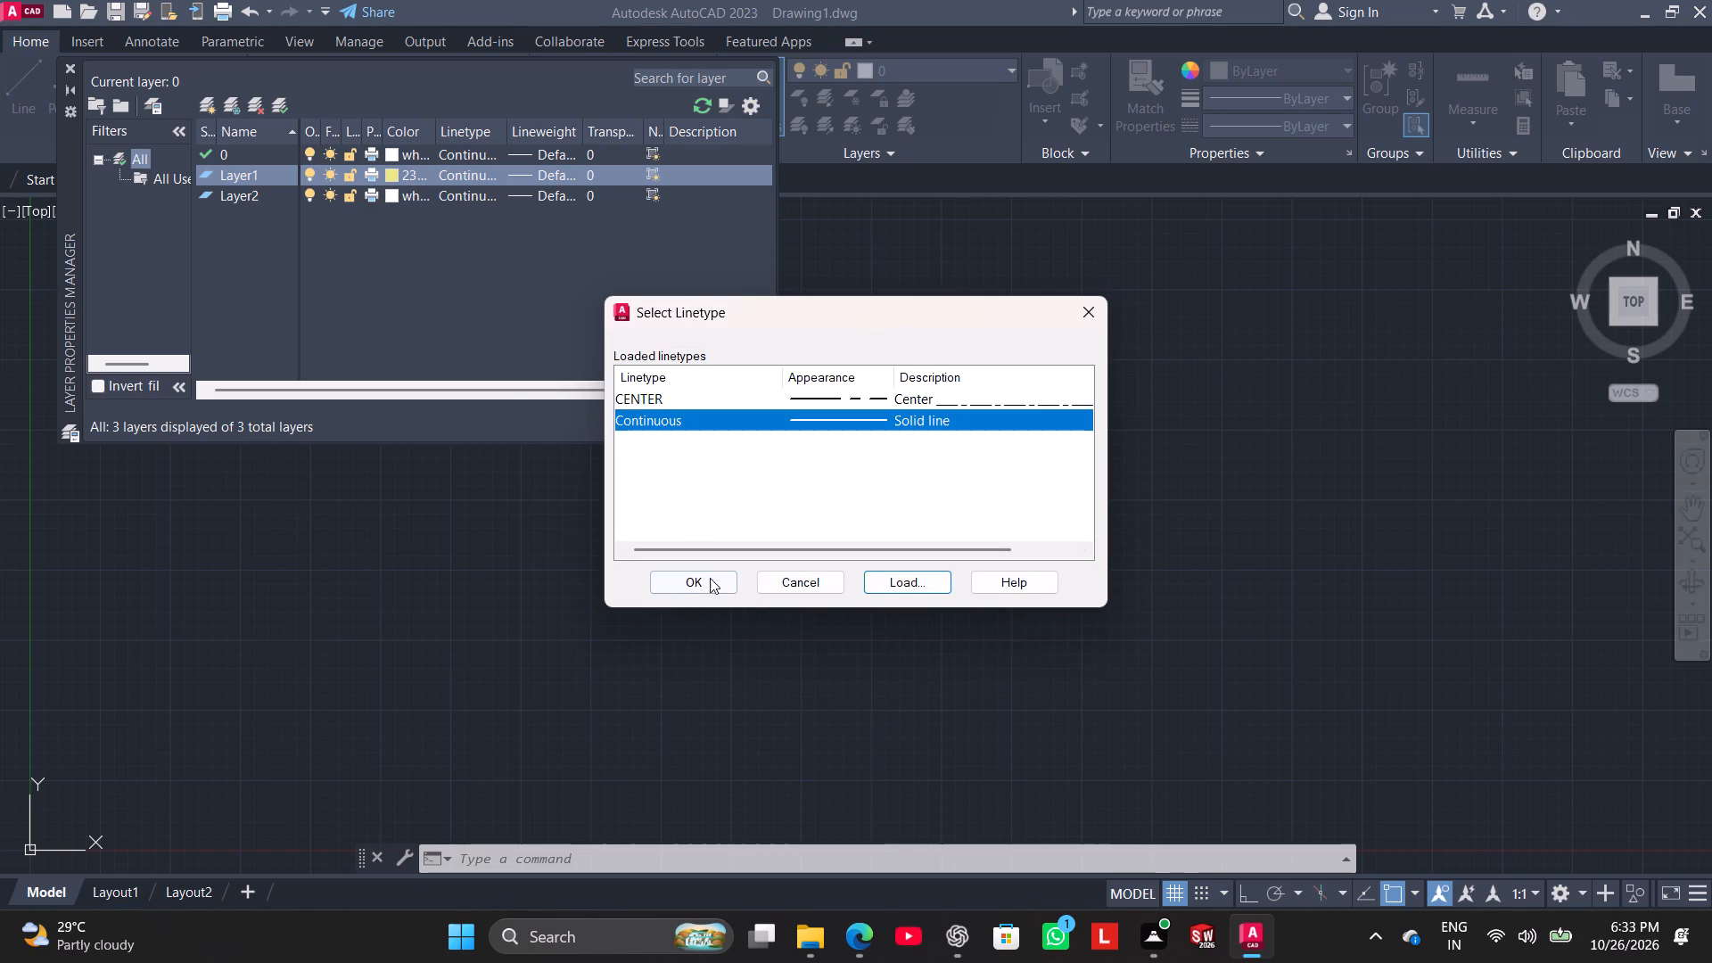
click(826, 394)
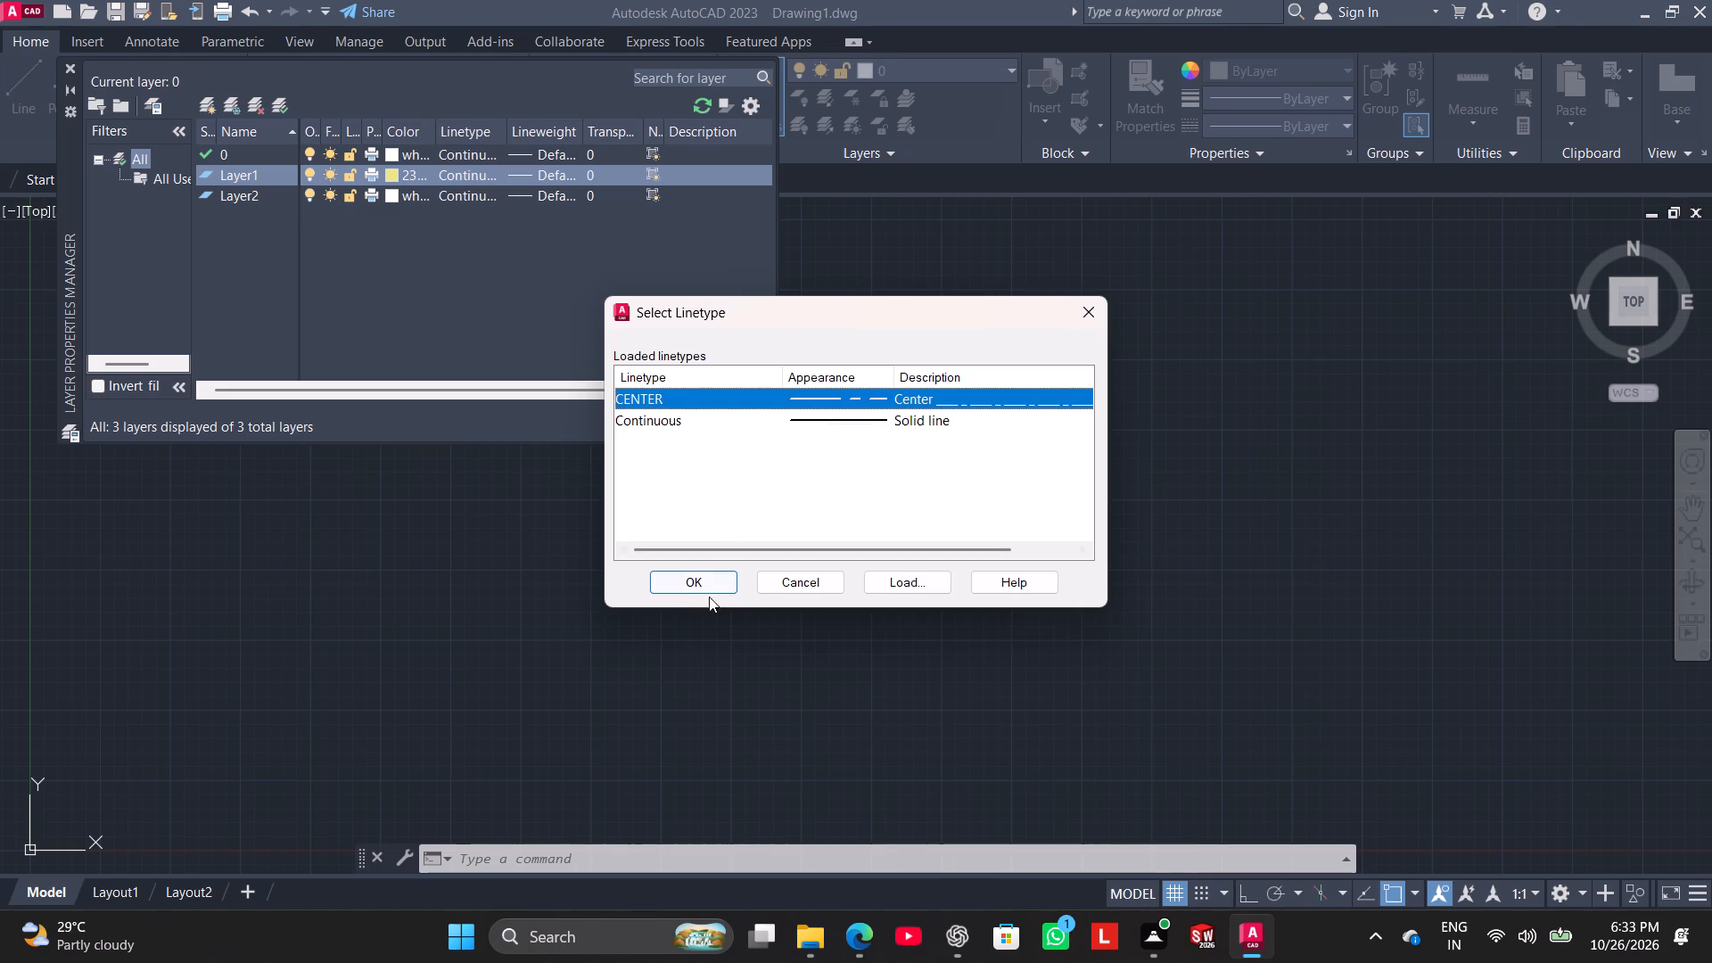
click(703, 585)
Set Layer2's colour to the light cyan true colour 169,249,249.
click(391, 197)
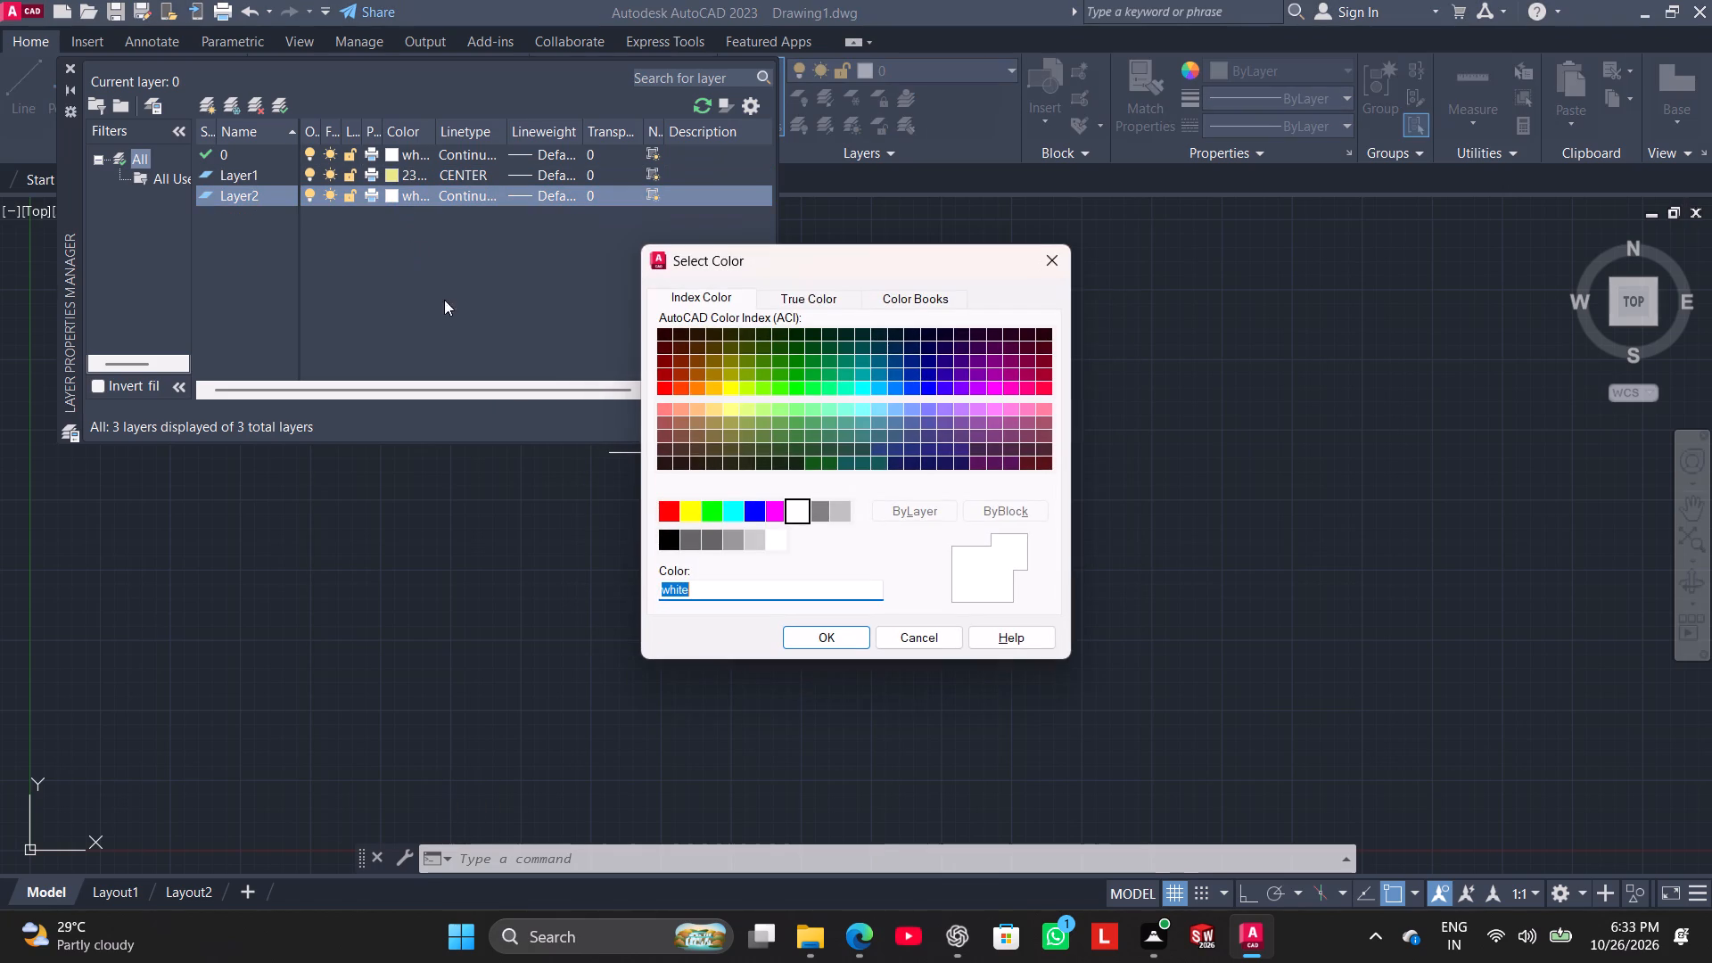
click(810, 298)
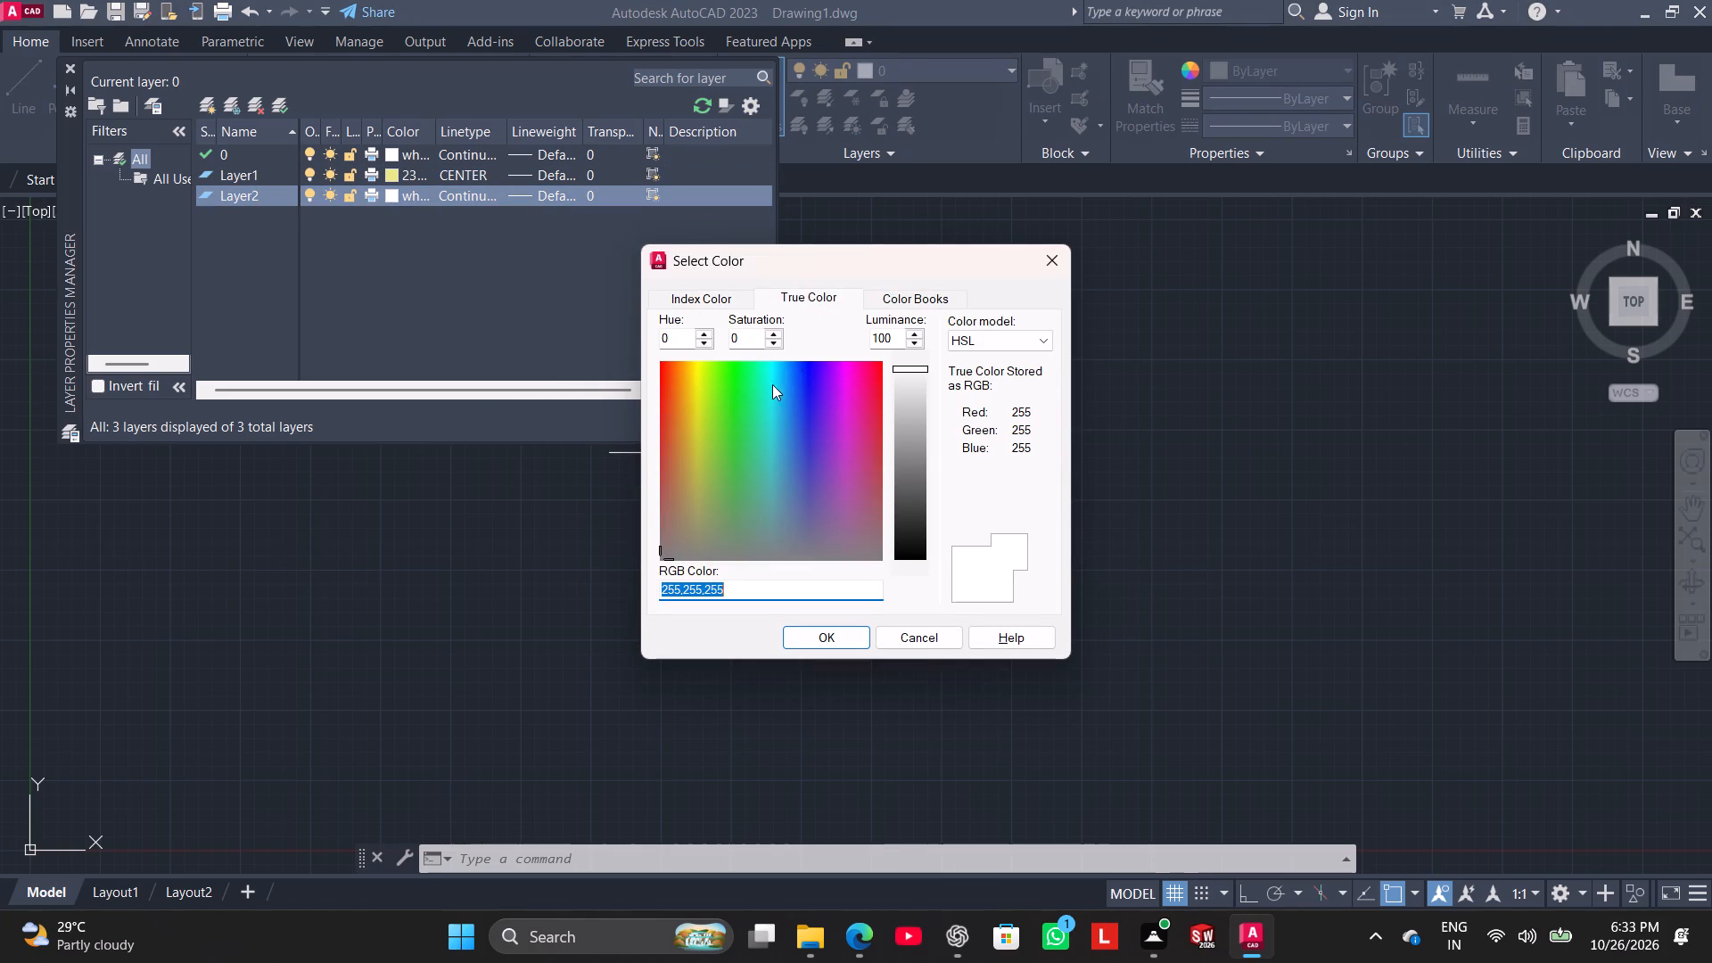
click(769, 387)
drag(915, 463, 922, 428)
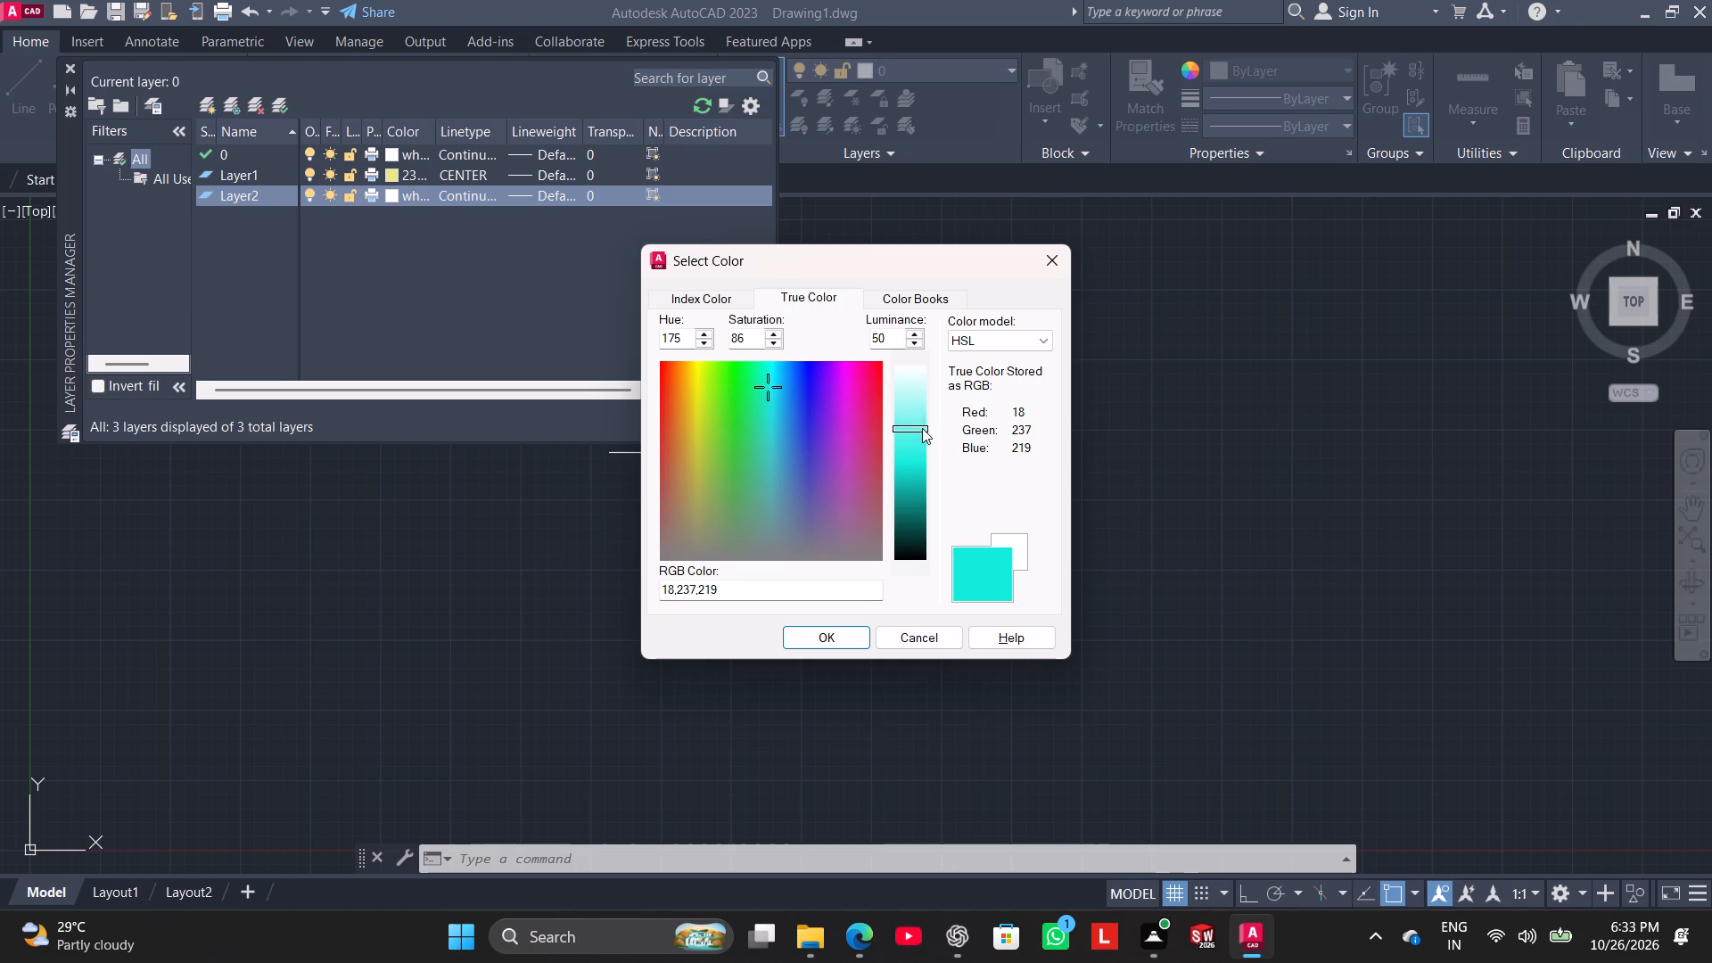
drag(922, 428, 913, 399)
click(768, 417)
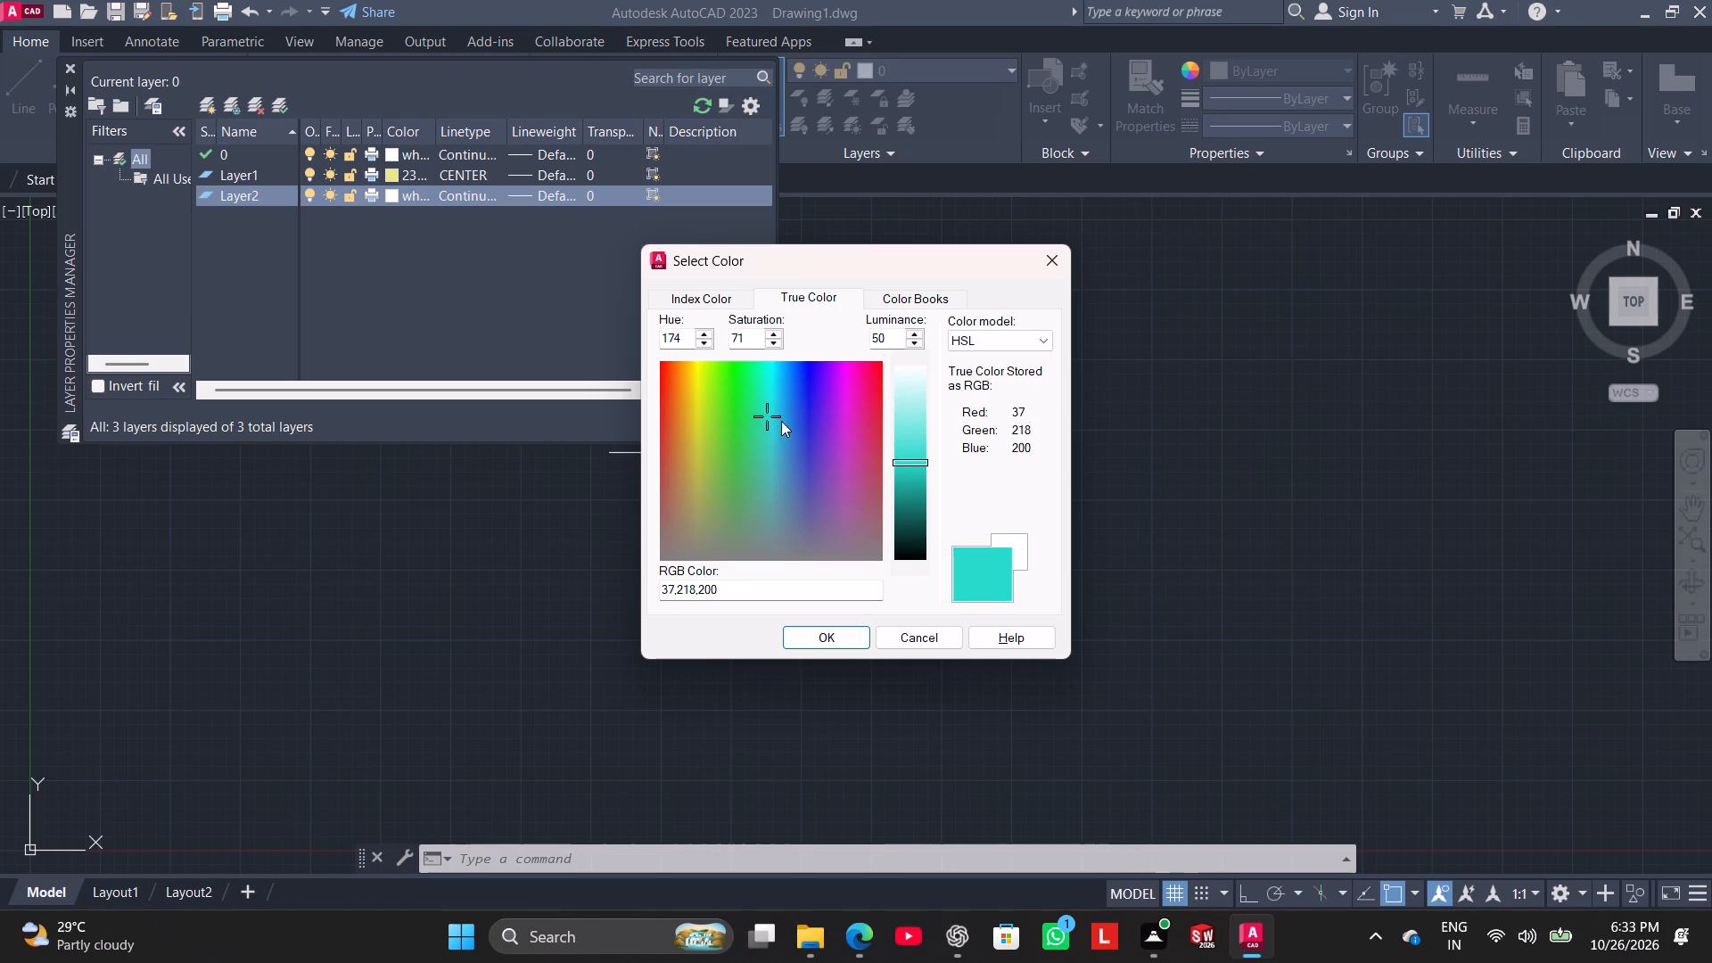
click(761, 386)
click(771, 383)
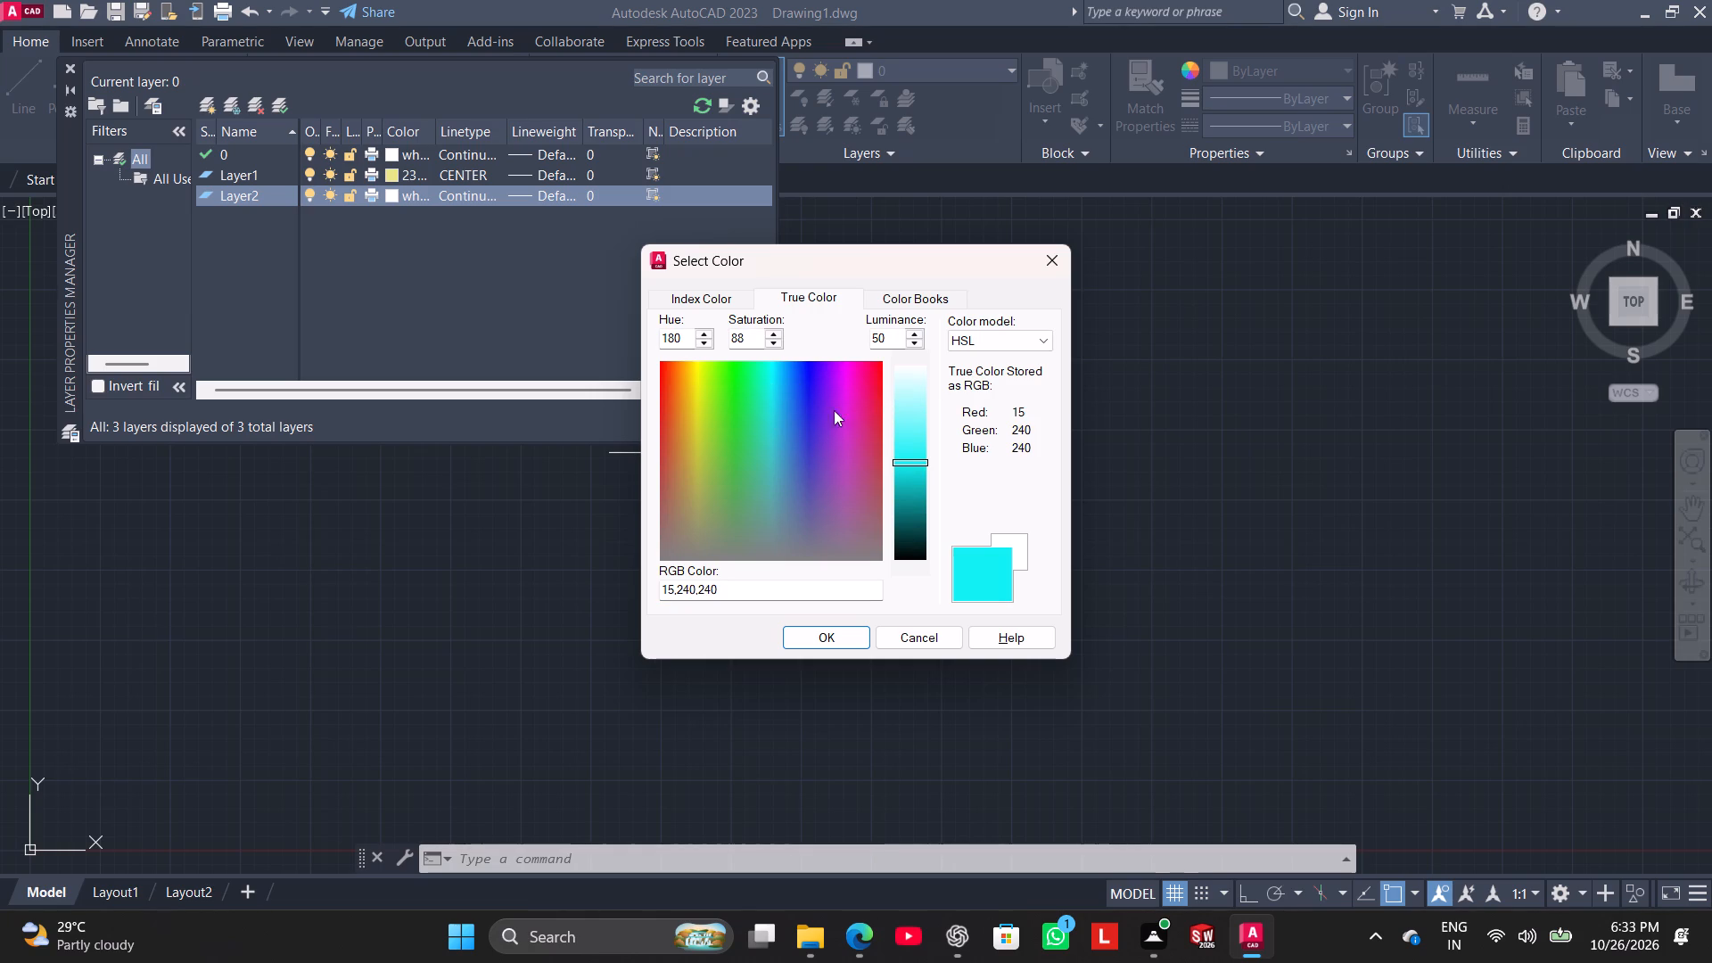
drag(914, 462, 924, 400)
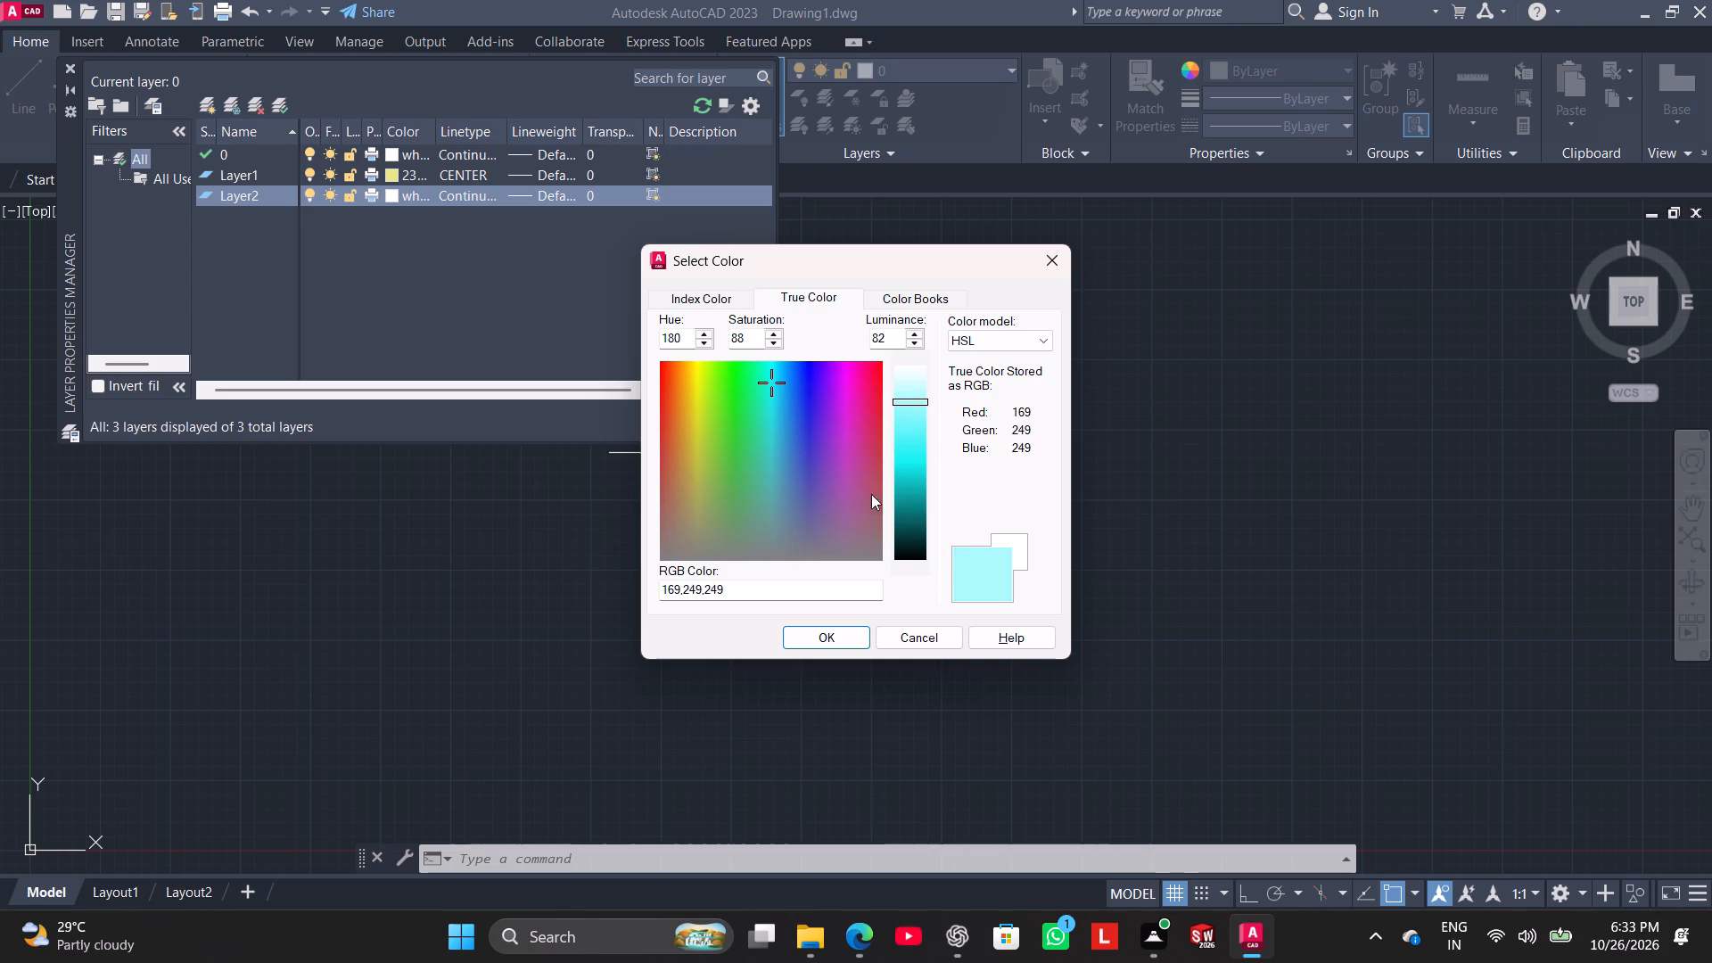
click(845, 633)
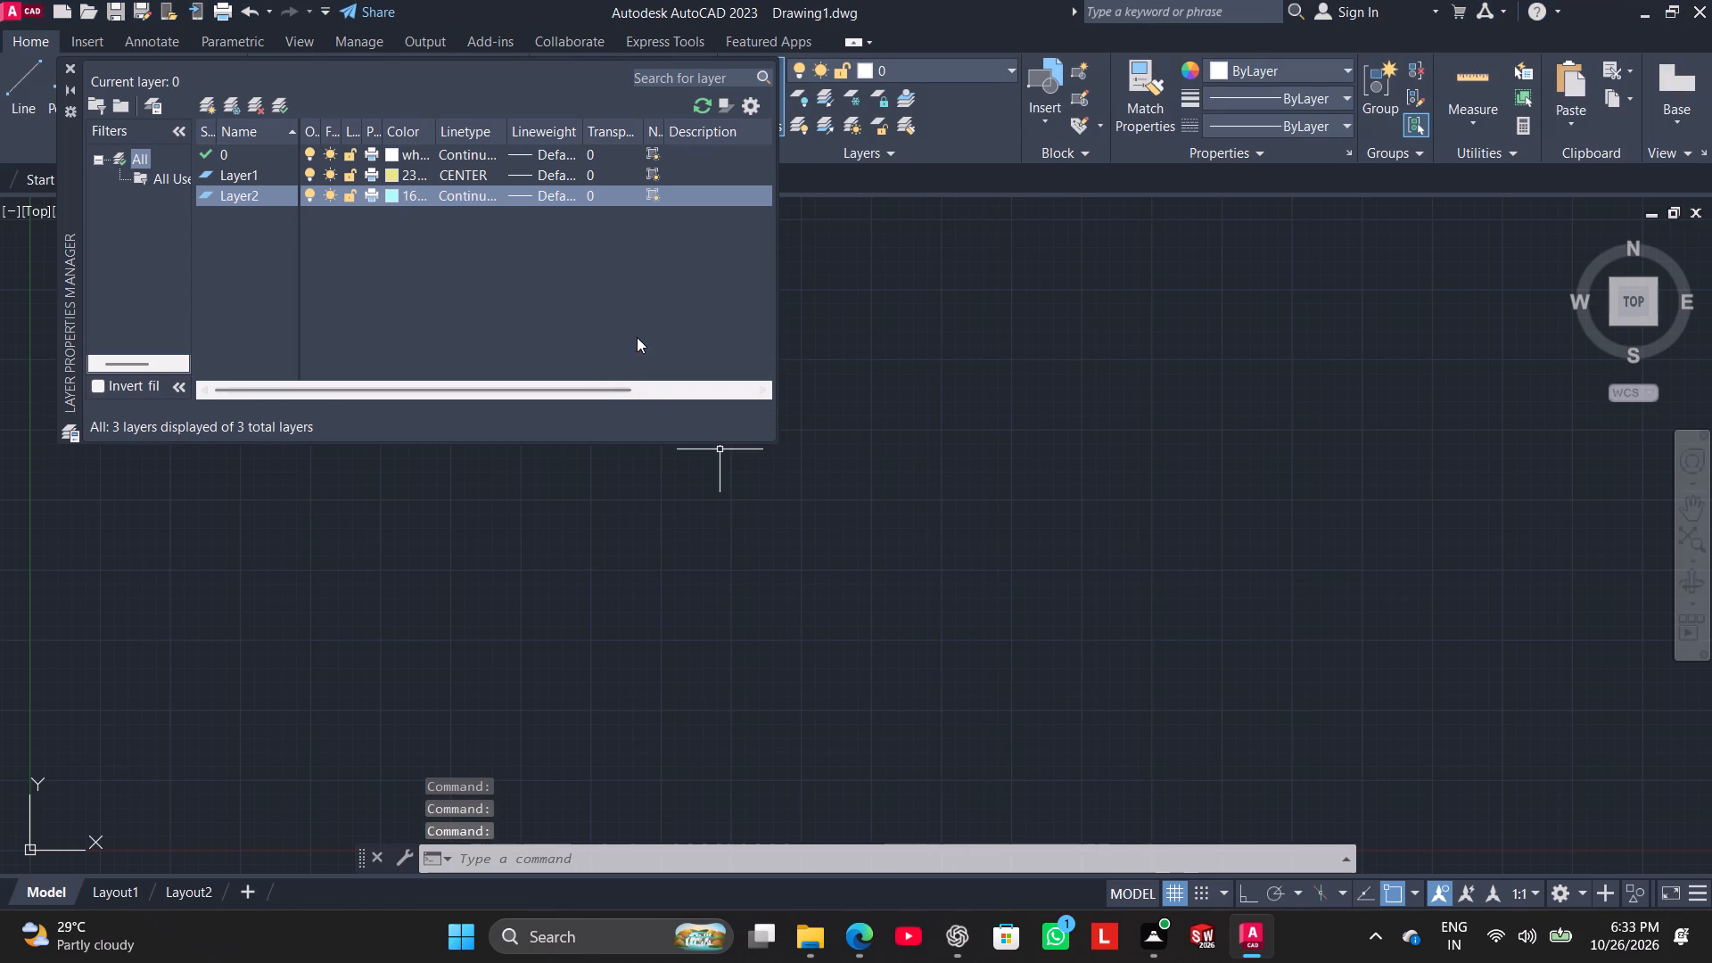
Make Layer1 the current layer and close the Layer Properties Manager.
click(284, 108)
click(286, 108)
click(276, 173)
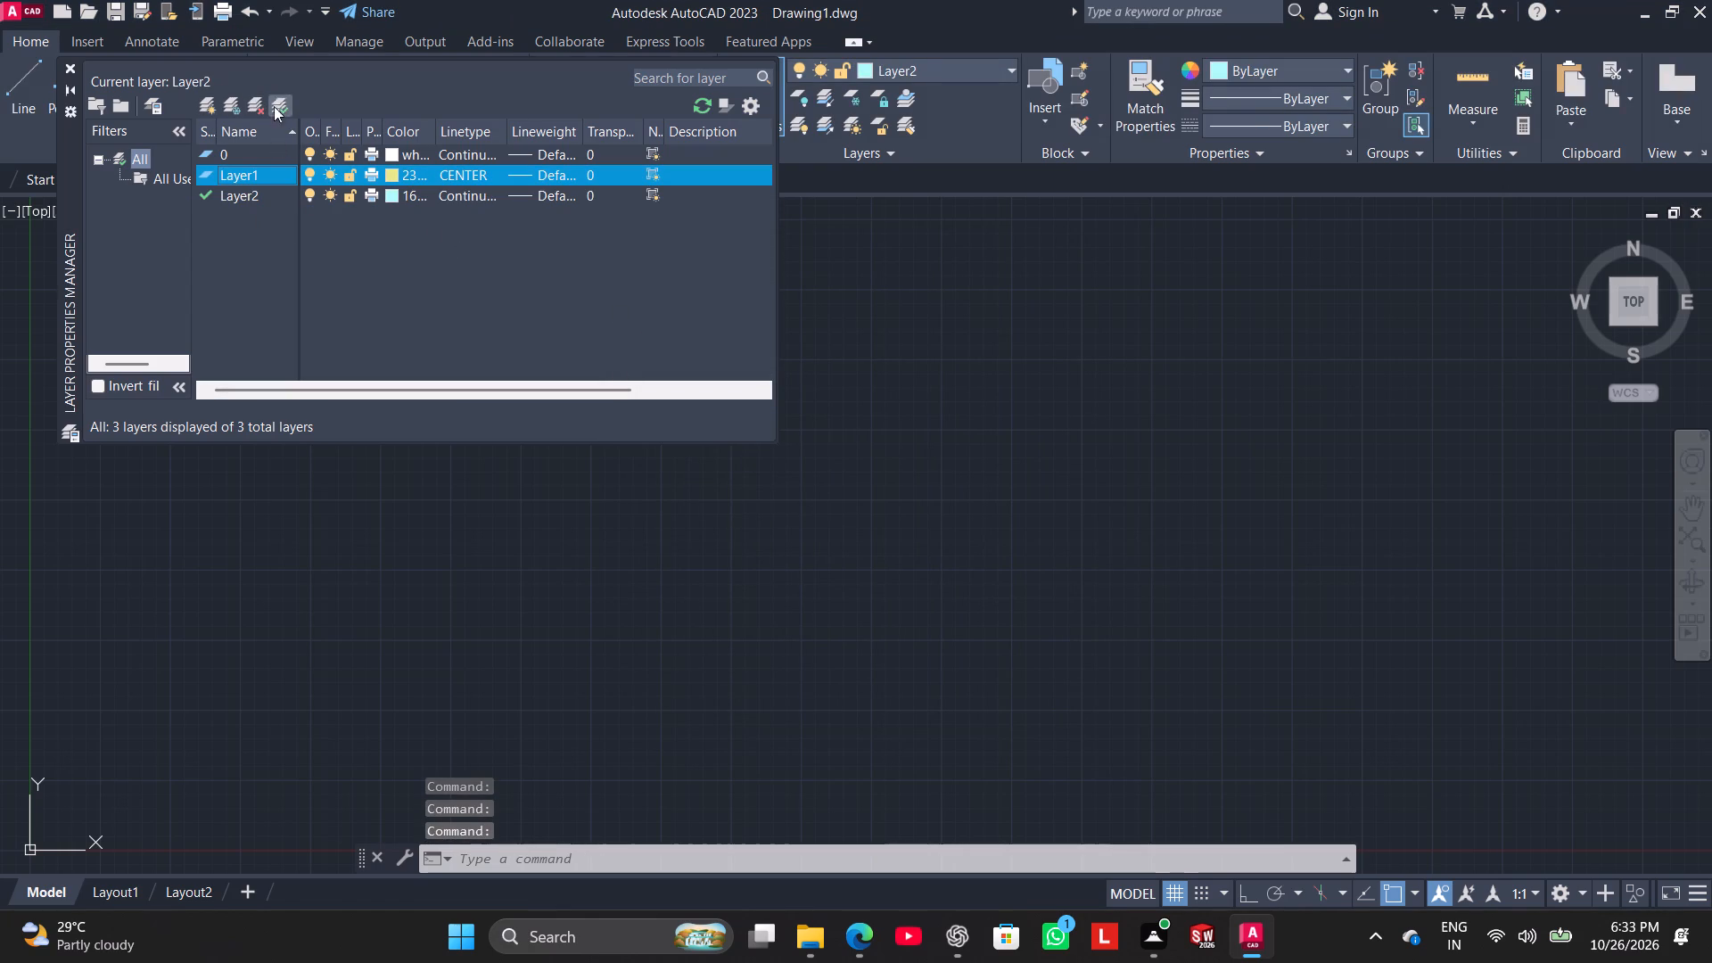
click(274, 103)
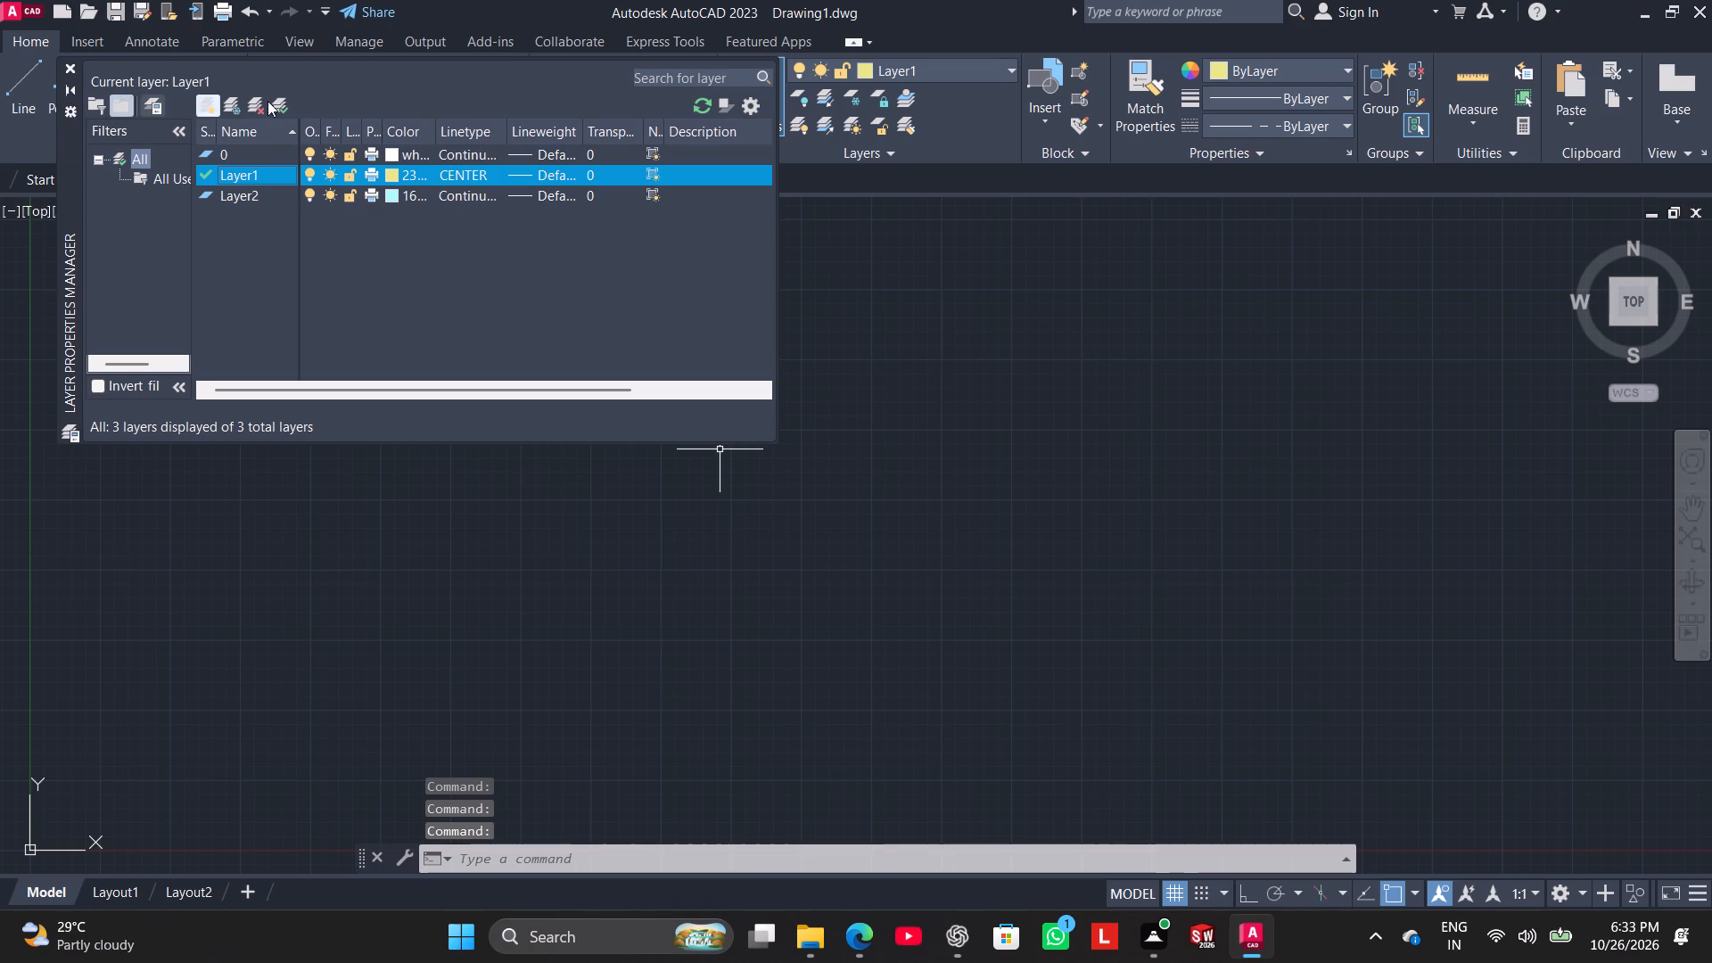
click(68, 62)
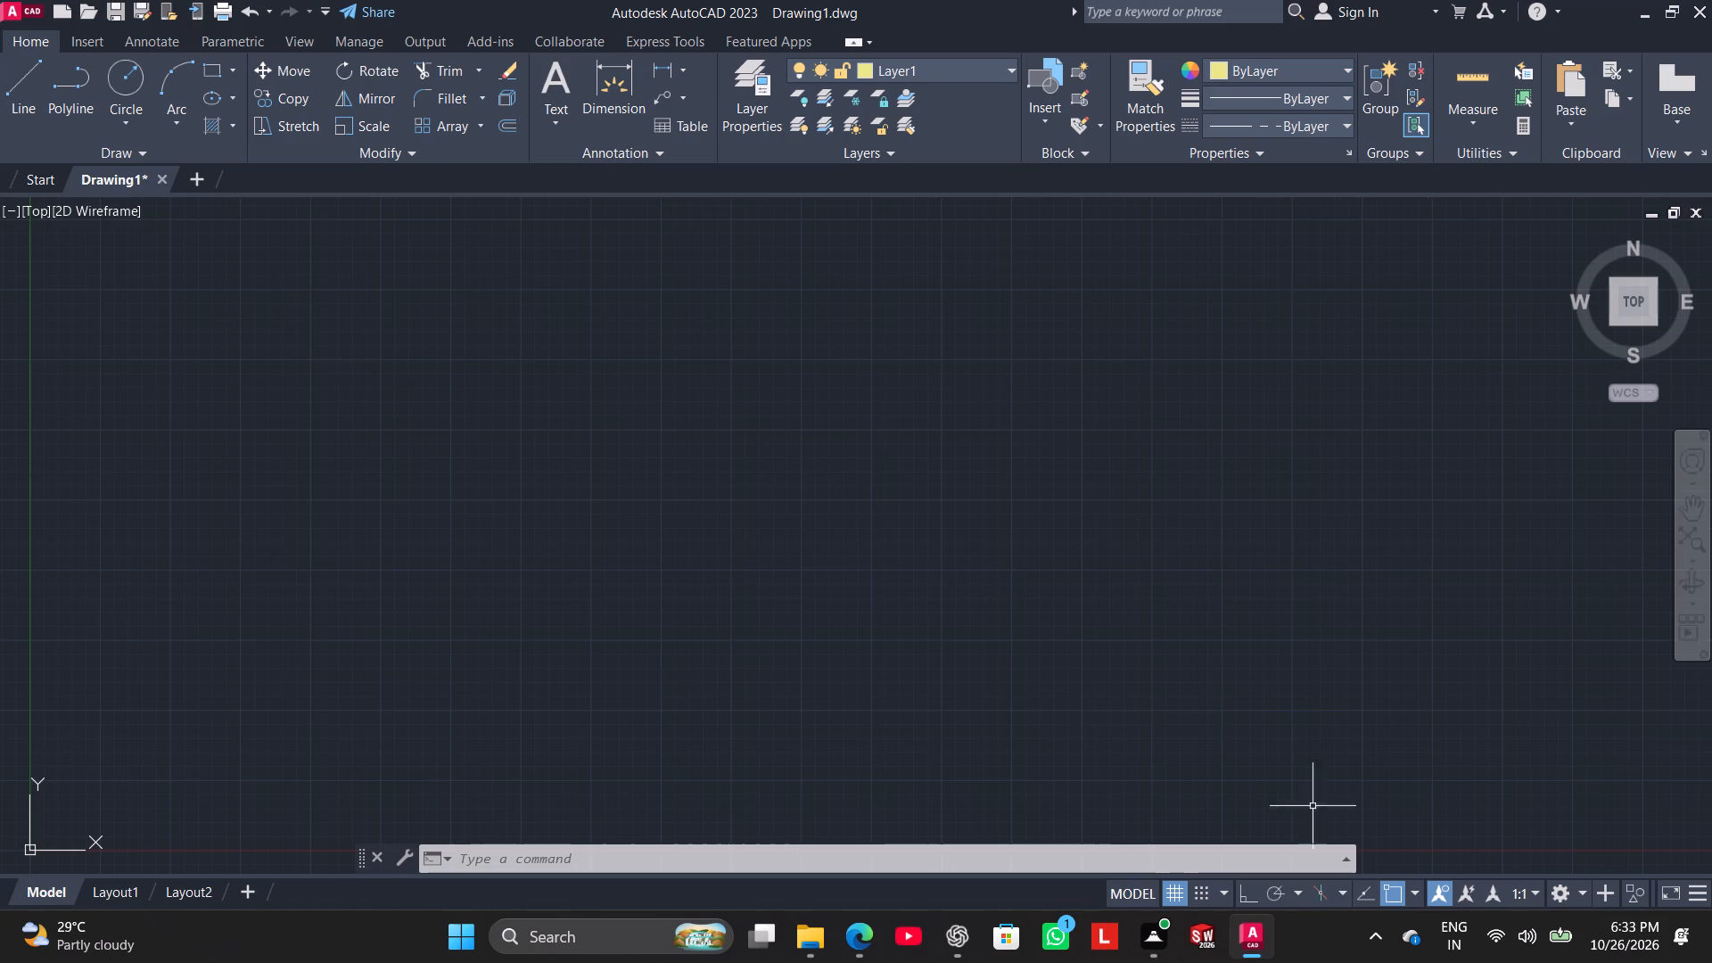
Turn on the command log file with LOGFILEON and check the command history.
click(1350, 857)
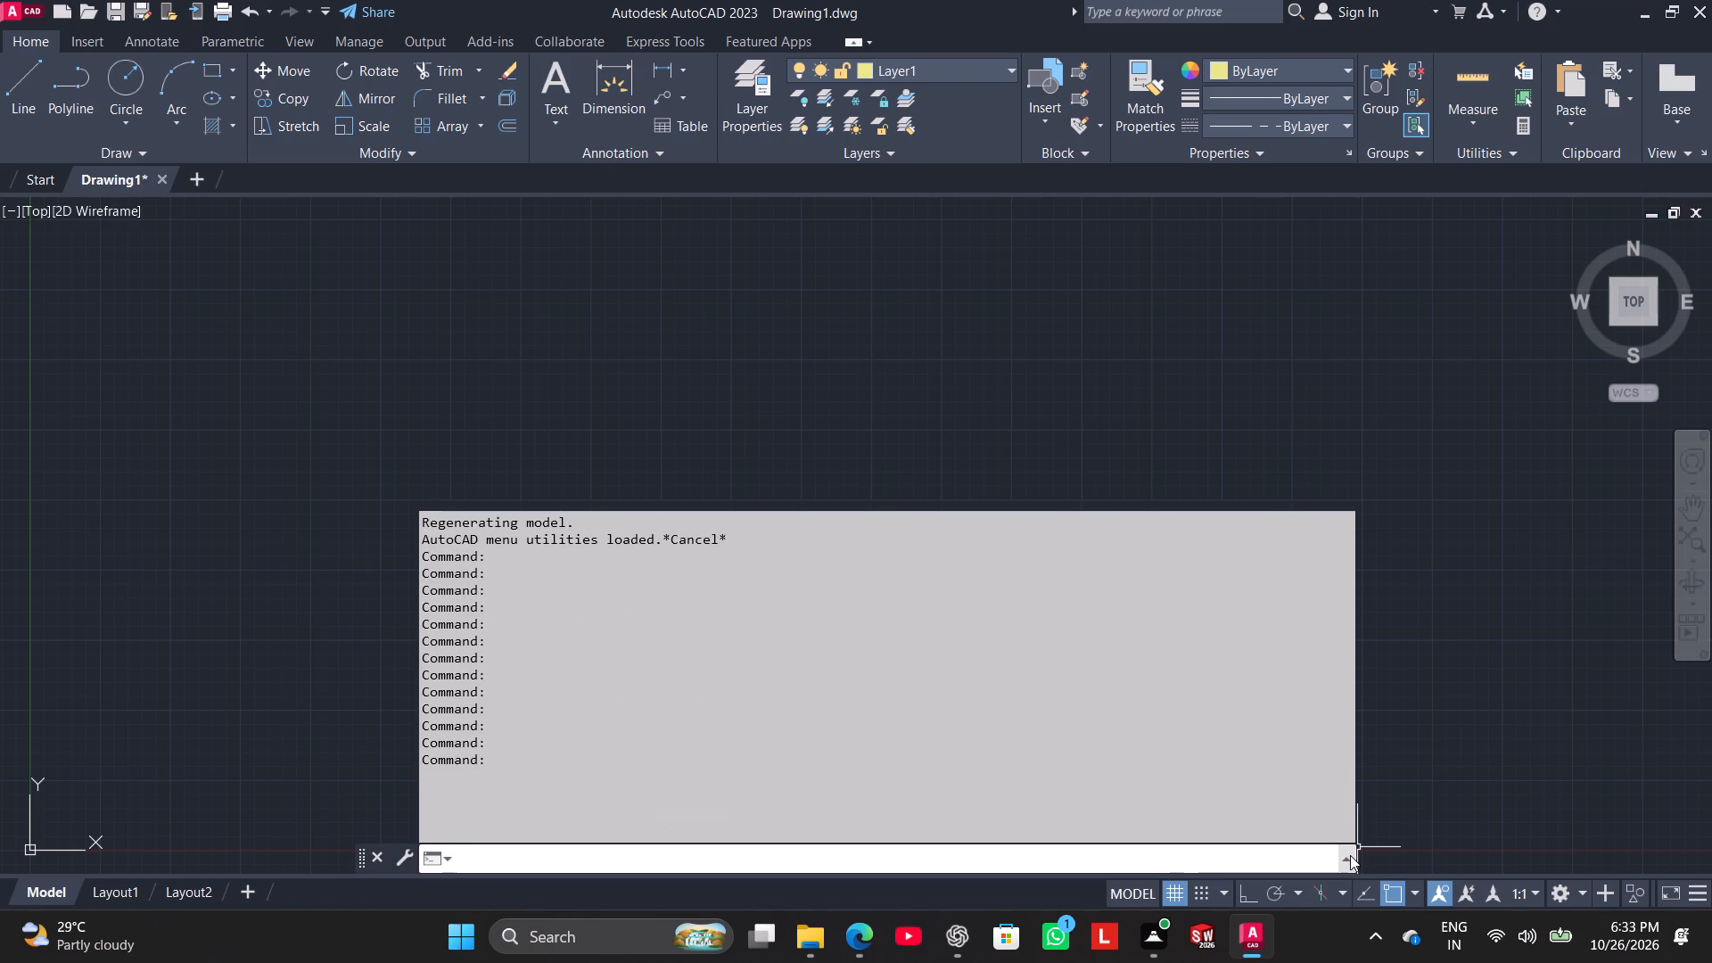
text(lo)
key(g)
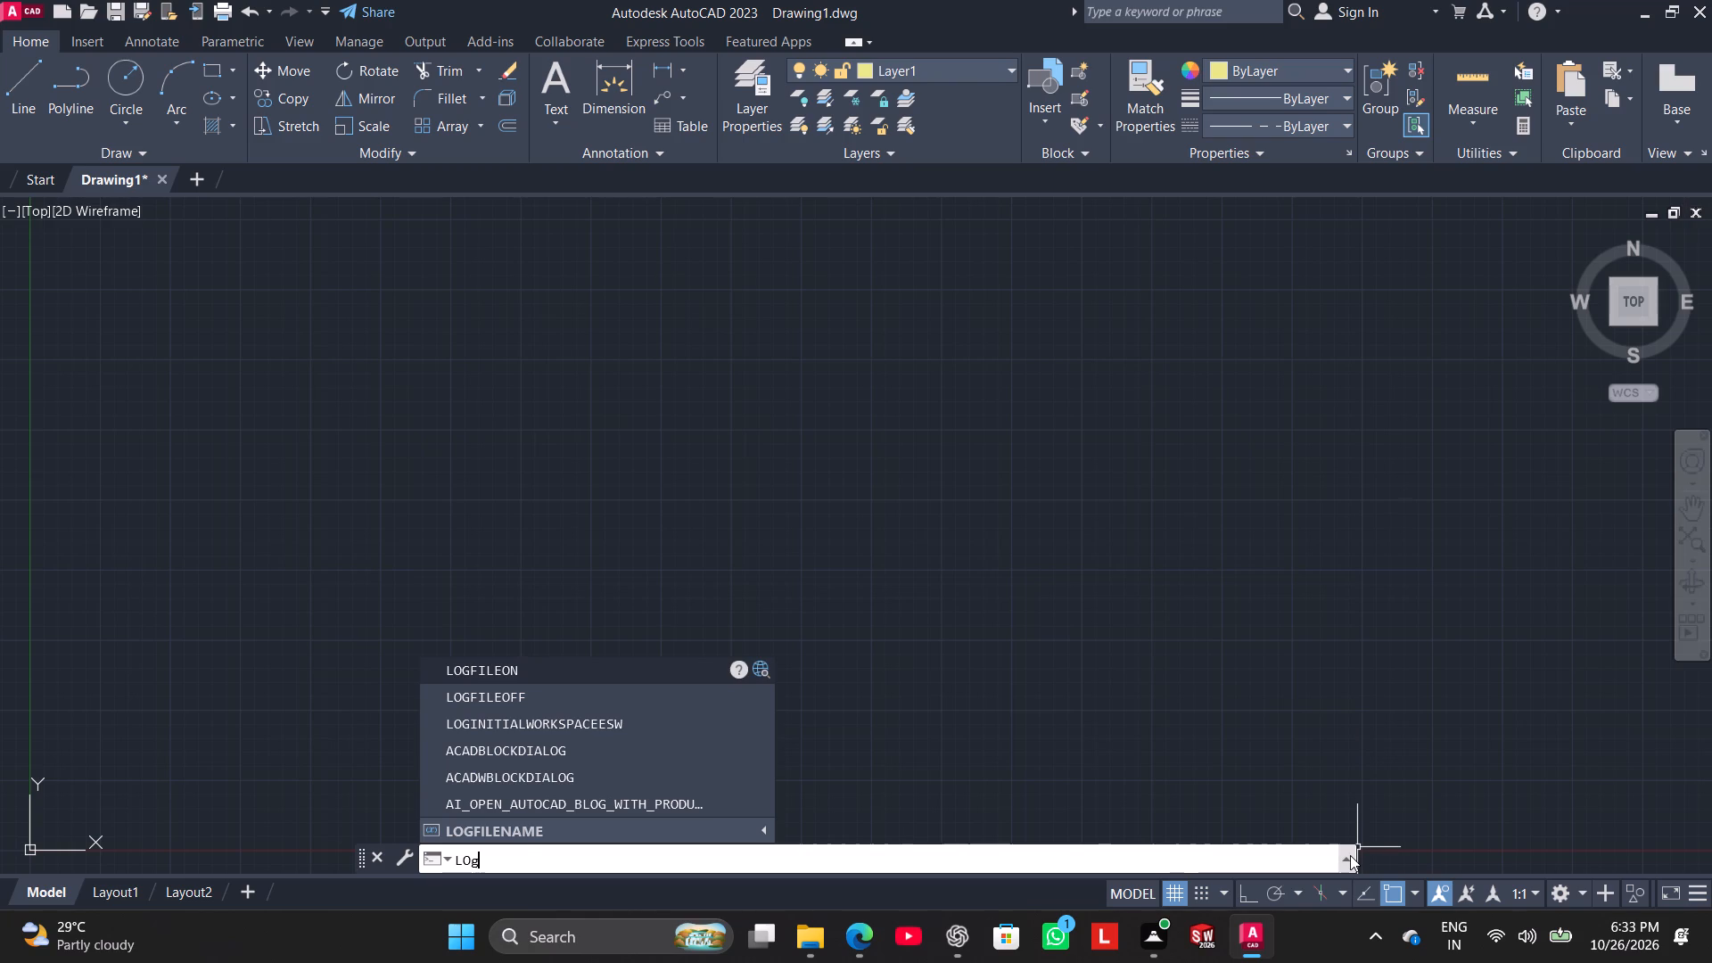
click(504, 671)
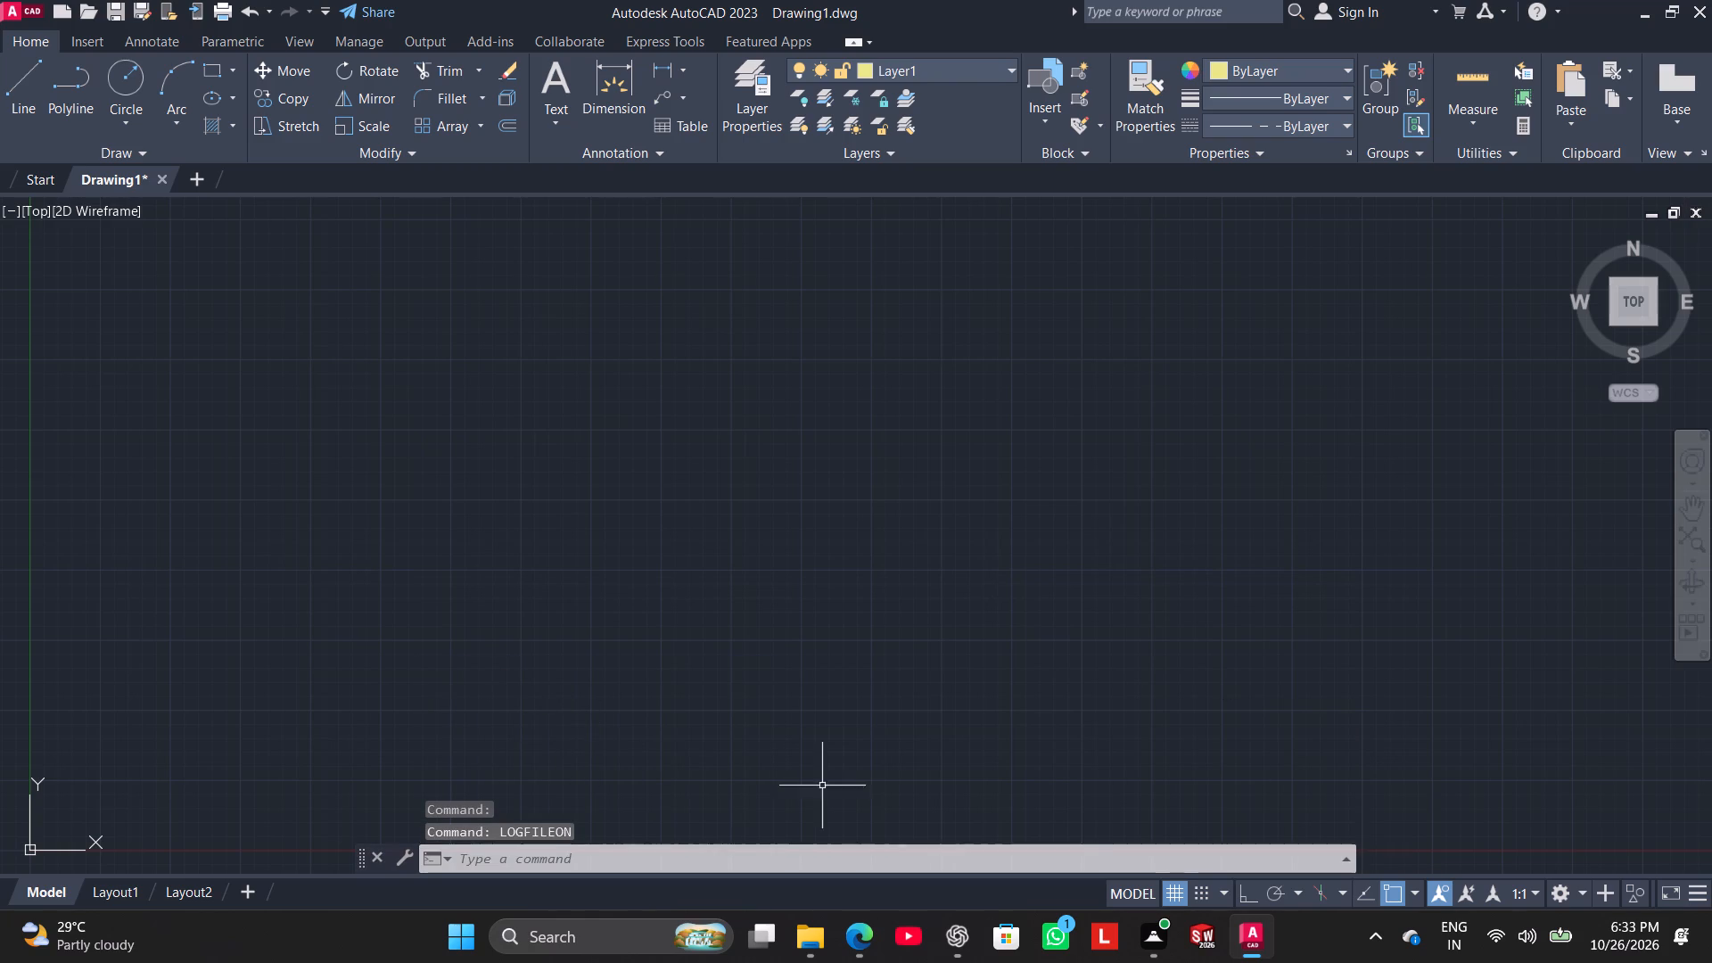
click(1342, 864)
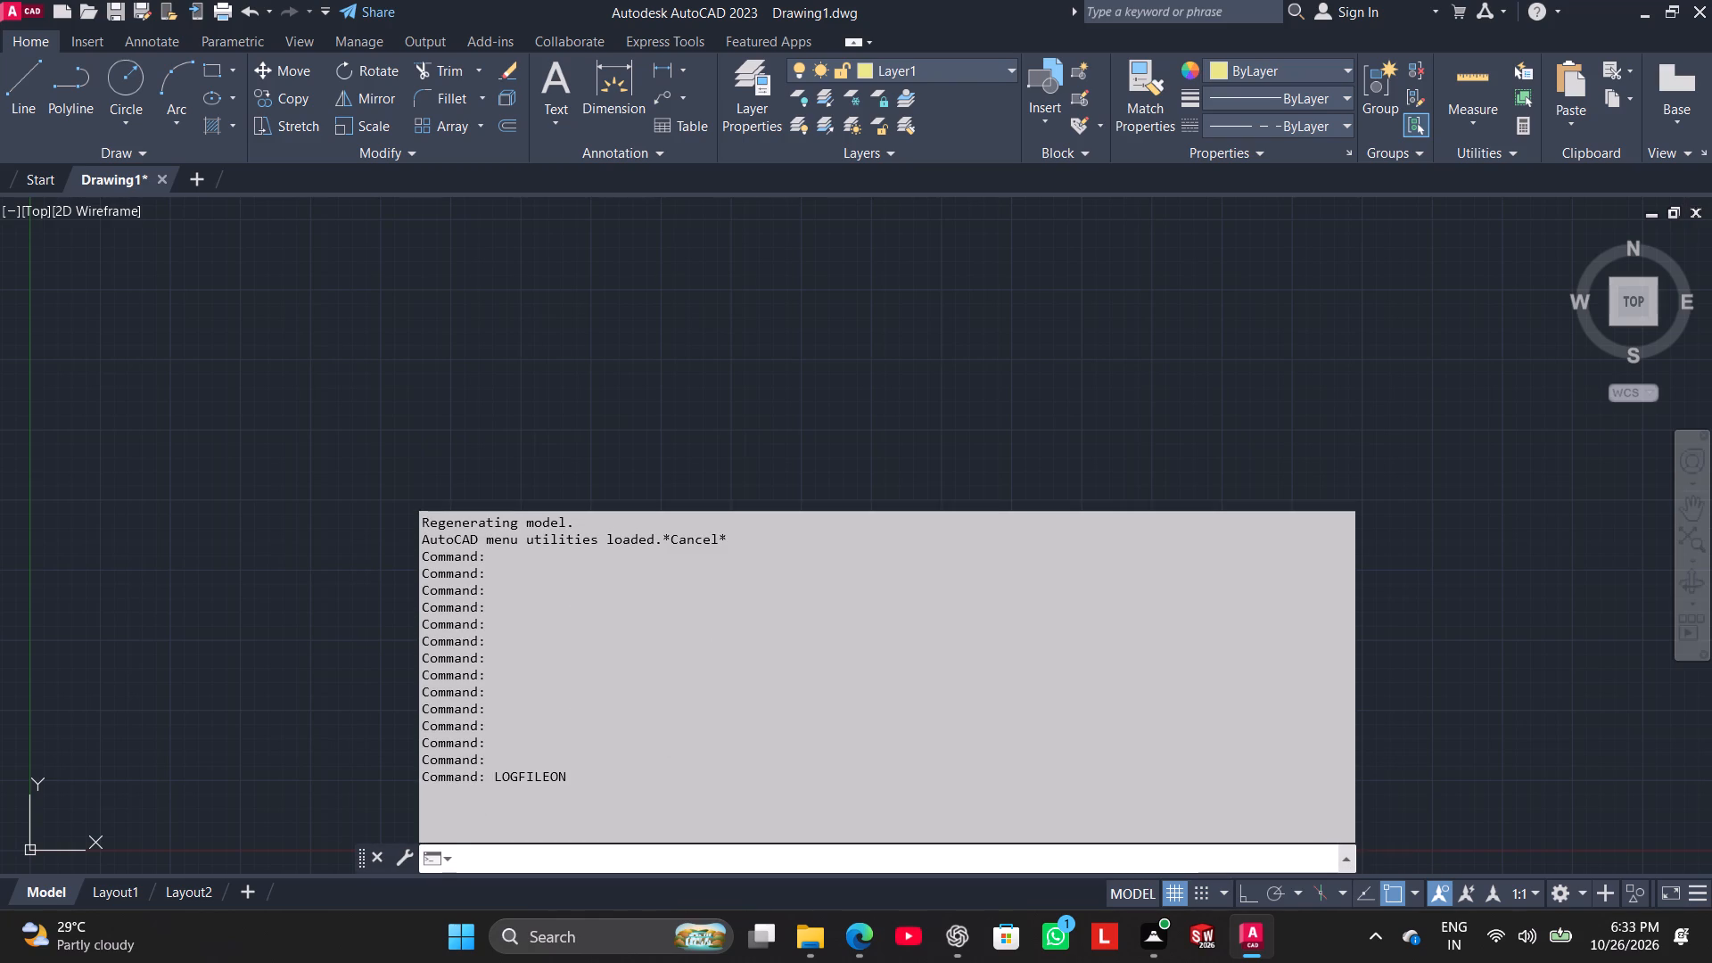
click(858, 407)
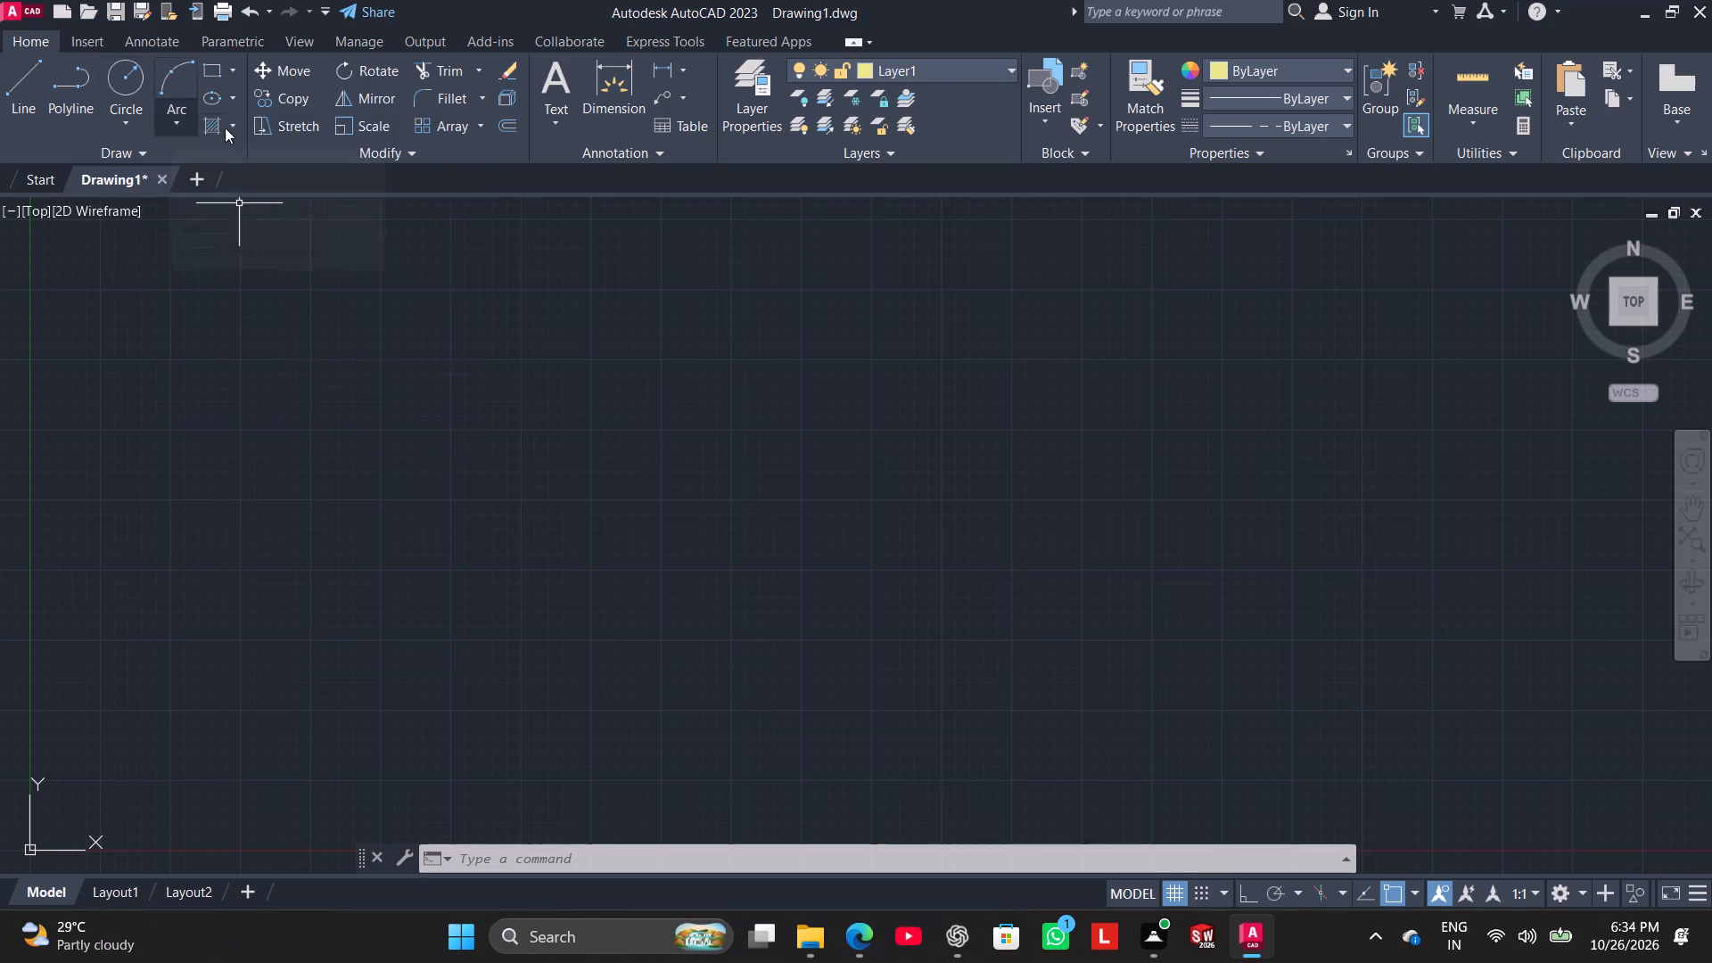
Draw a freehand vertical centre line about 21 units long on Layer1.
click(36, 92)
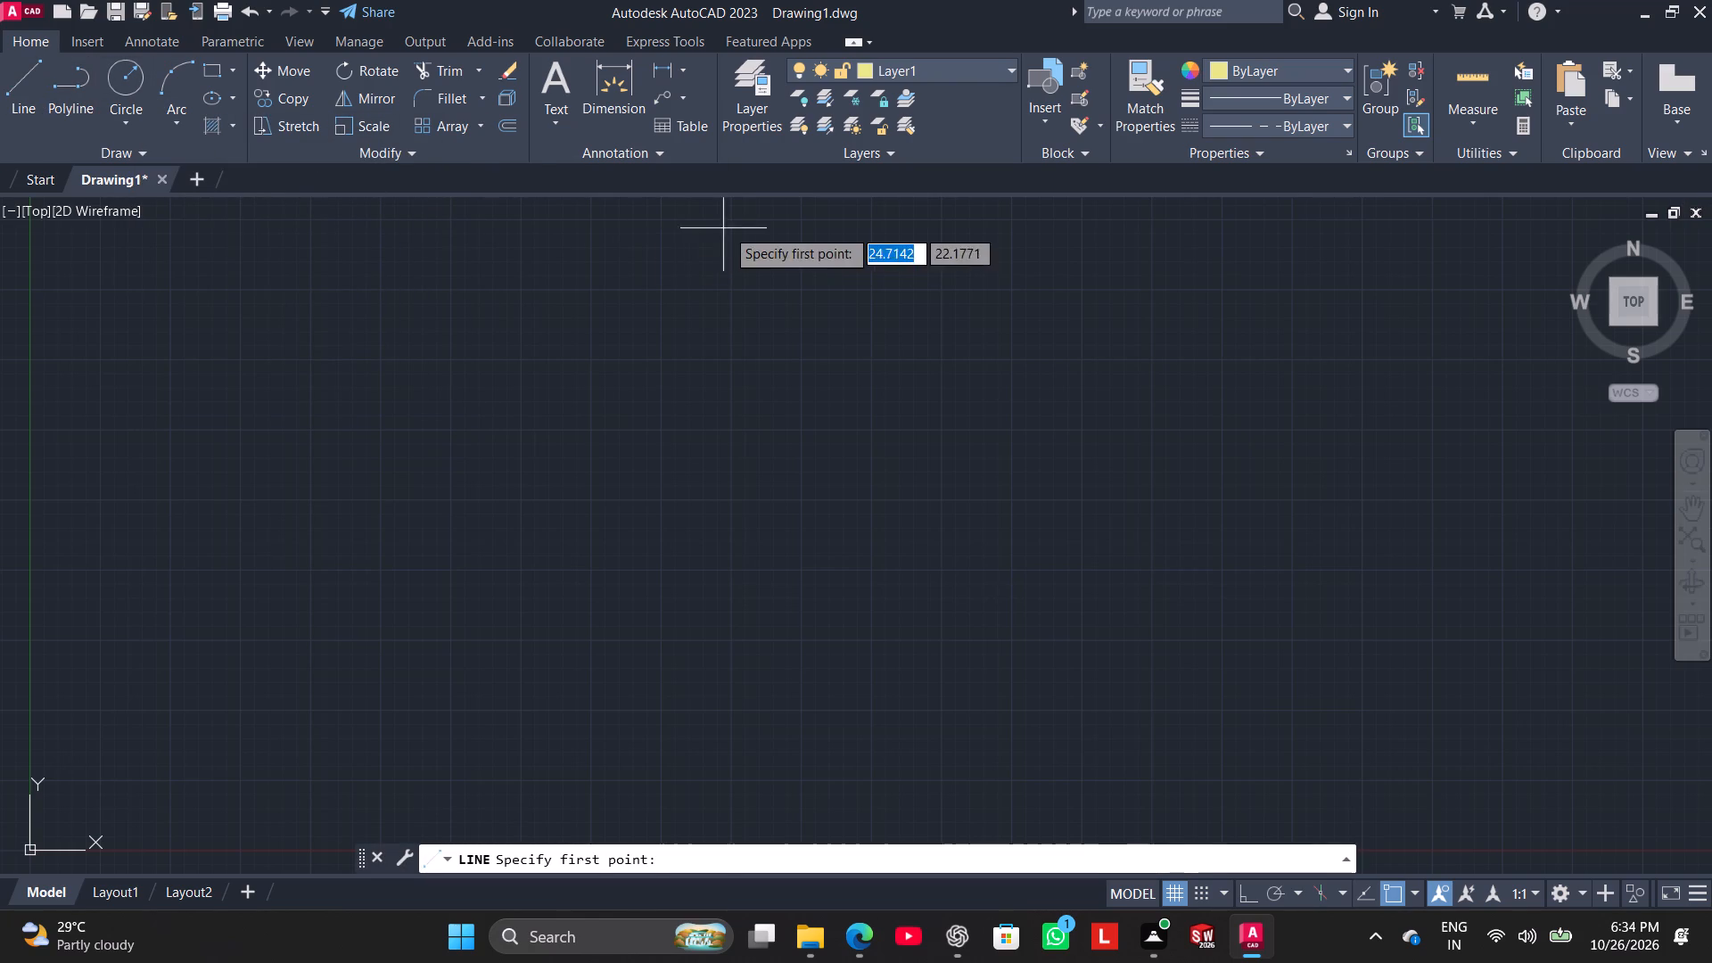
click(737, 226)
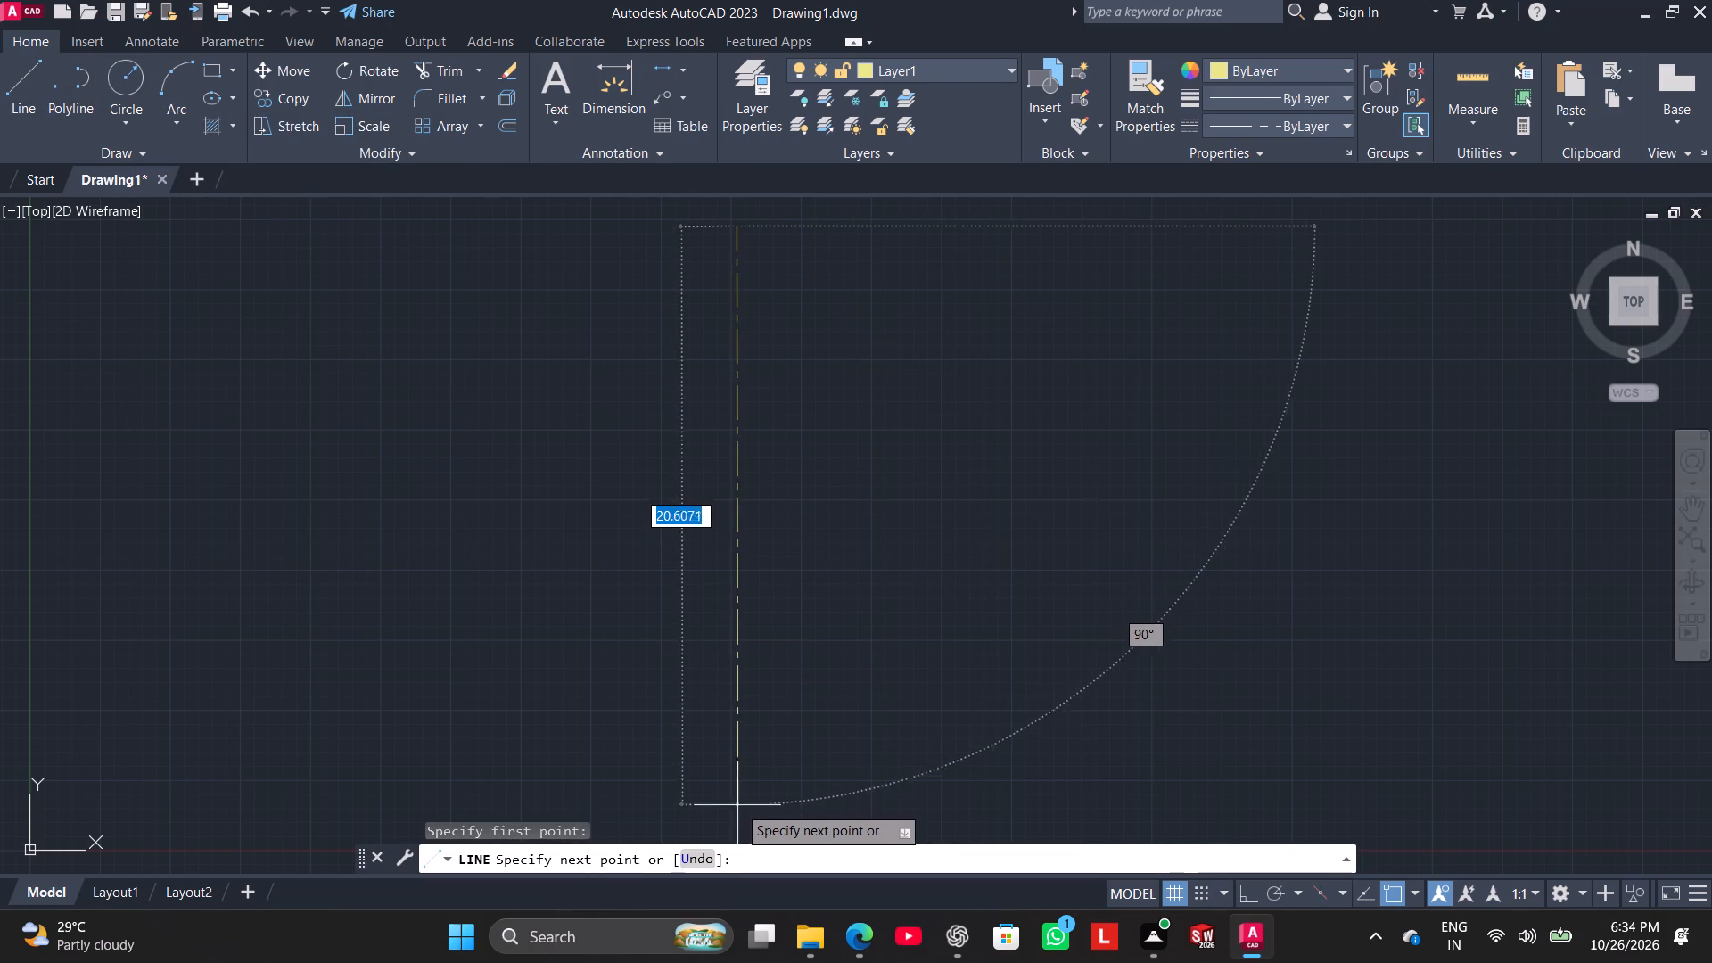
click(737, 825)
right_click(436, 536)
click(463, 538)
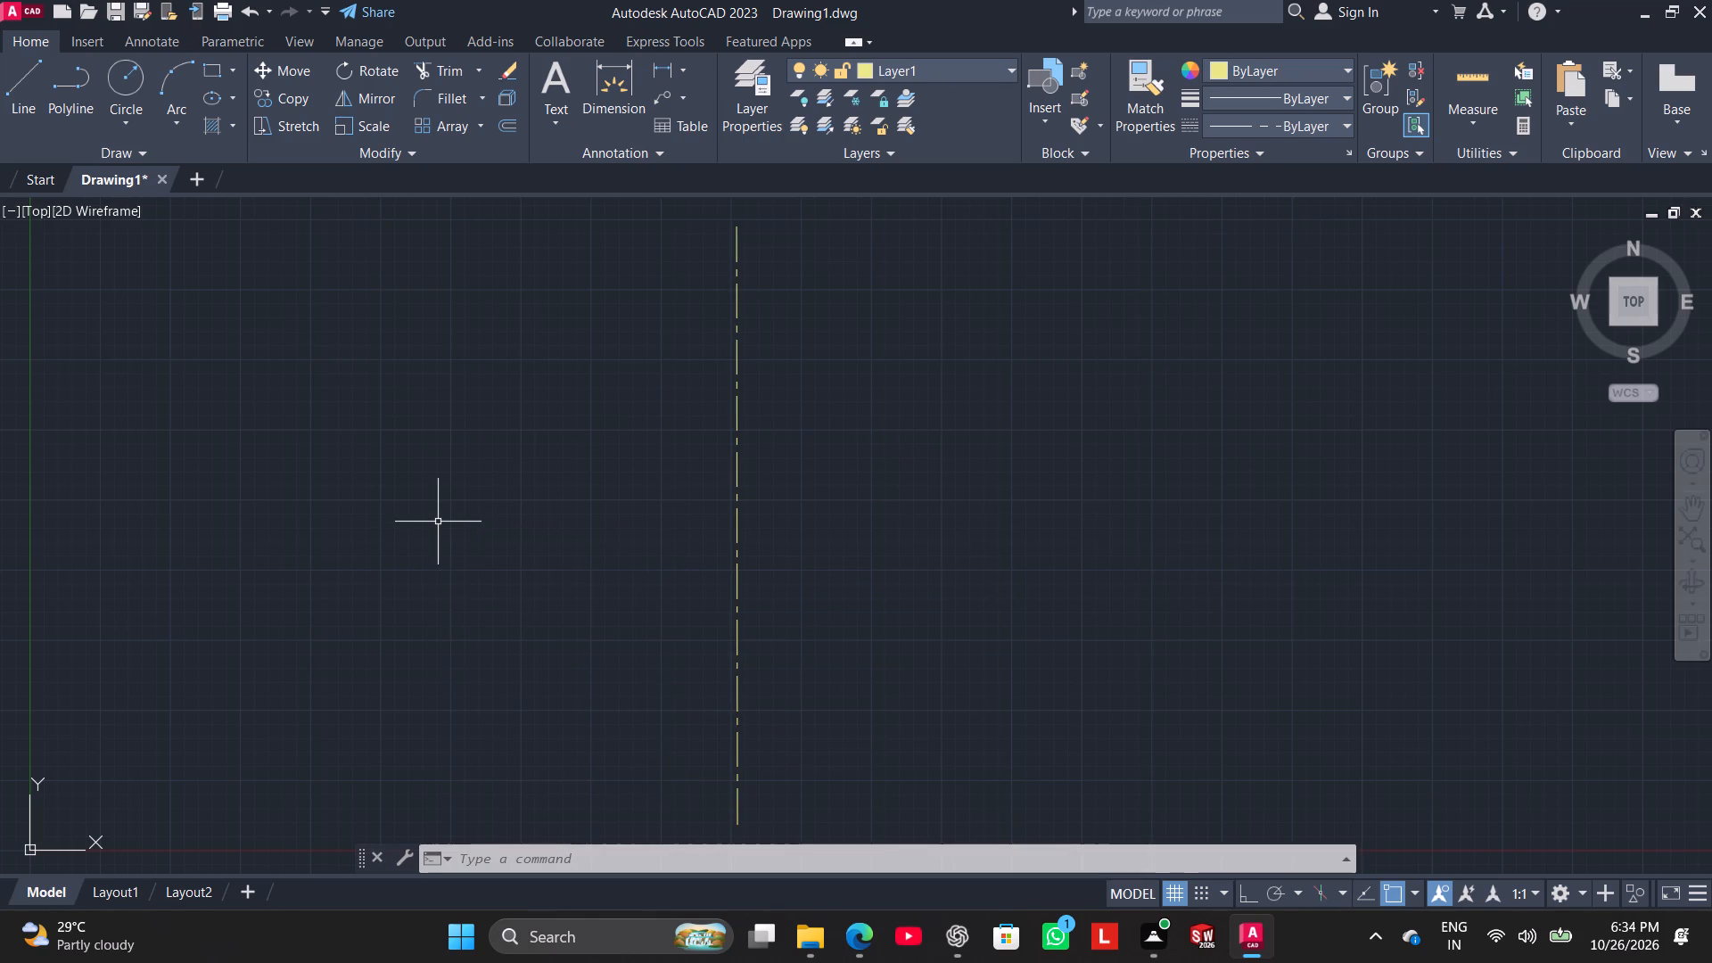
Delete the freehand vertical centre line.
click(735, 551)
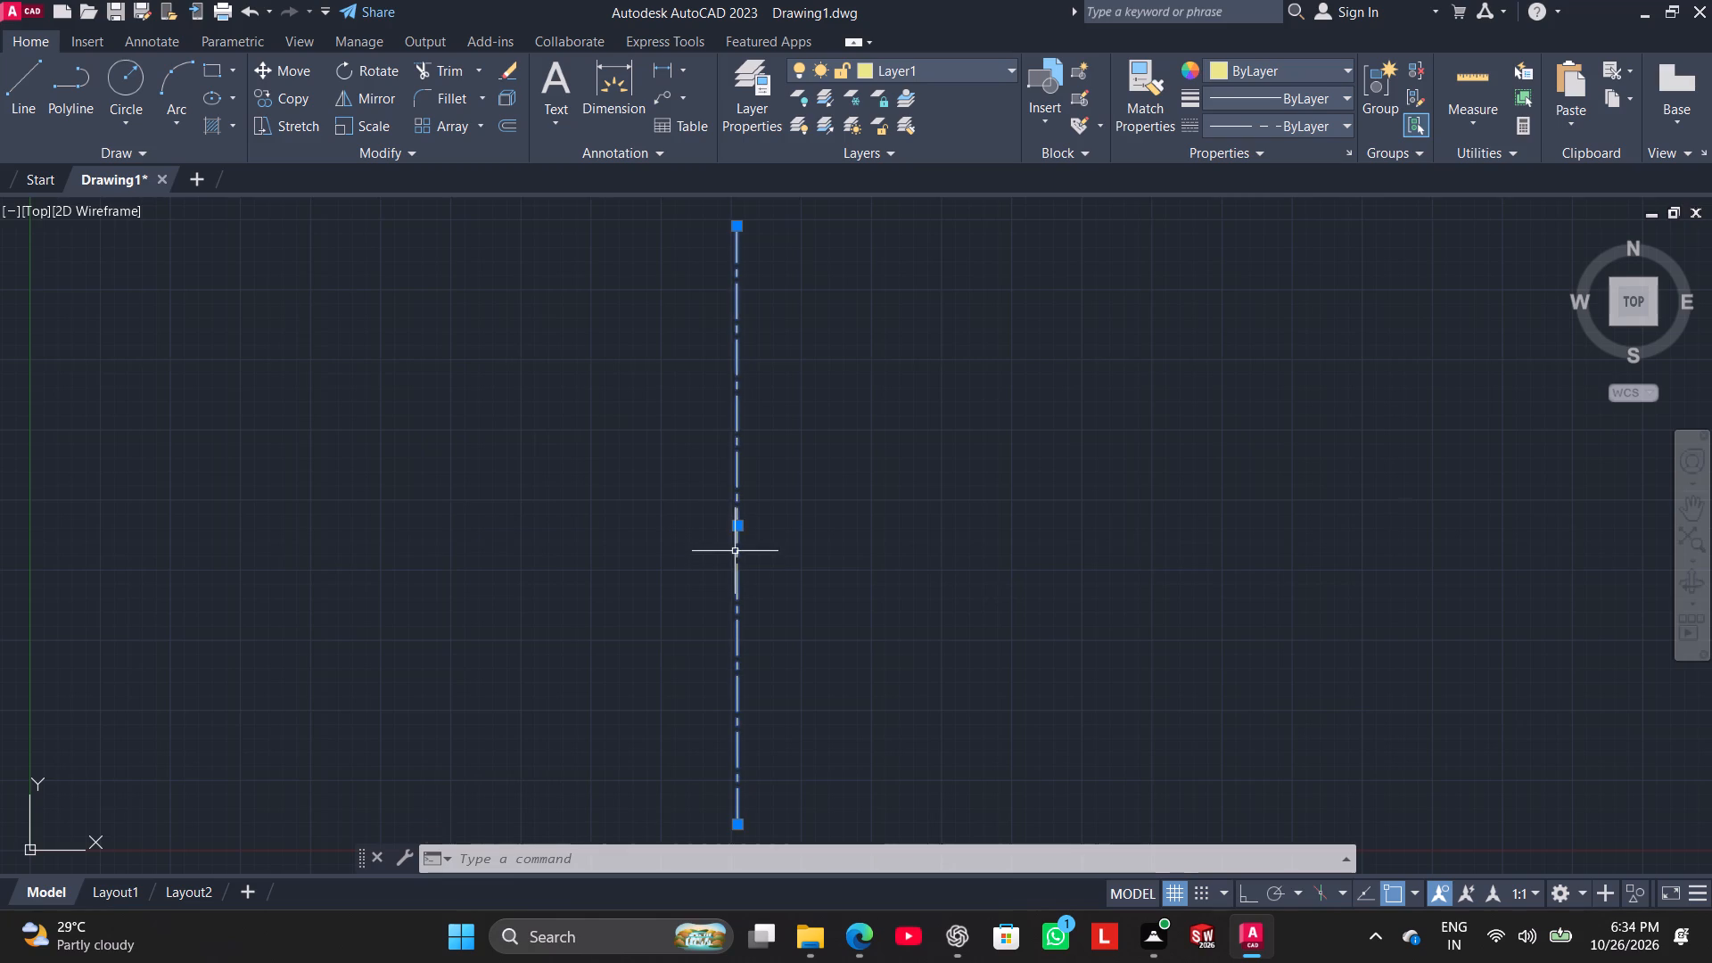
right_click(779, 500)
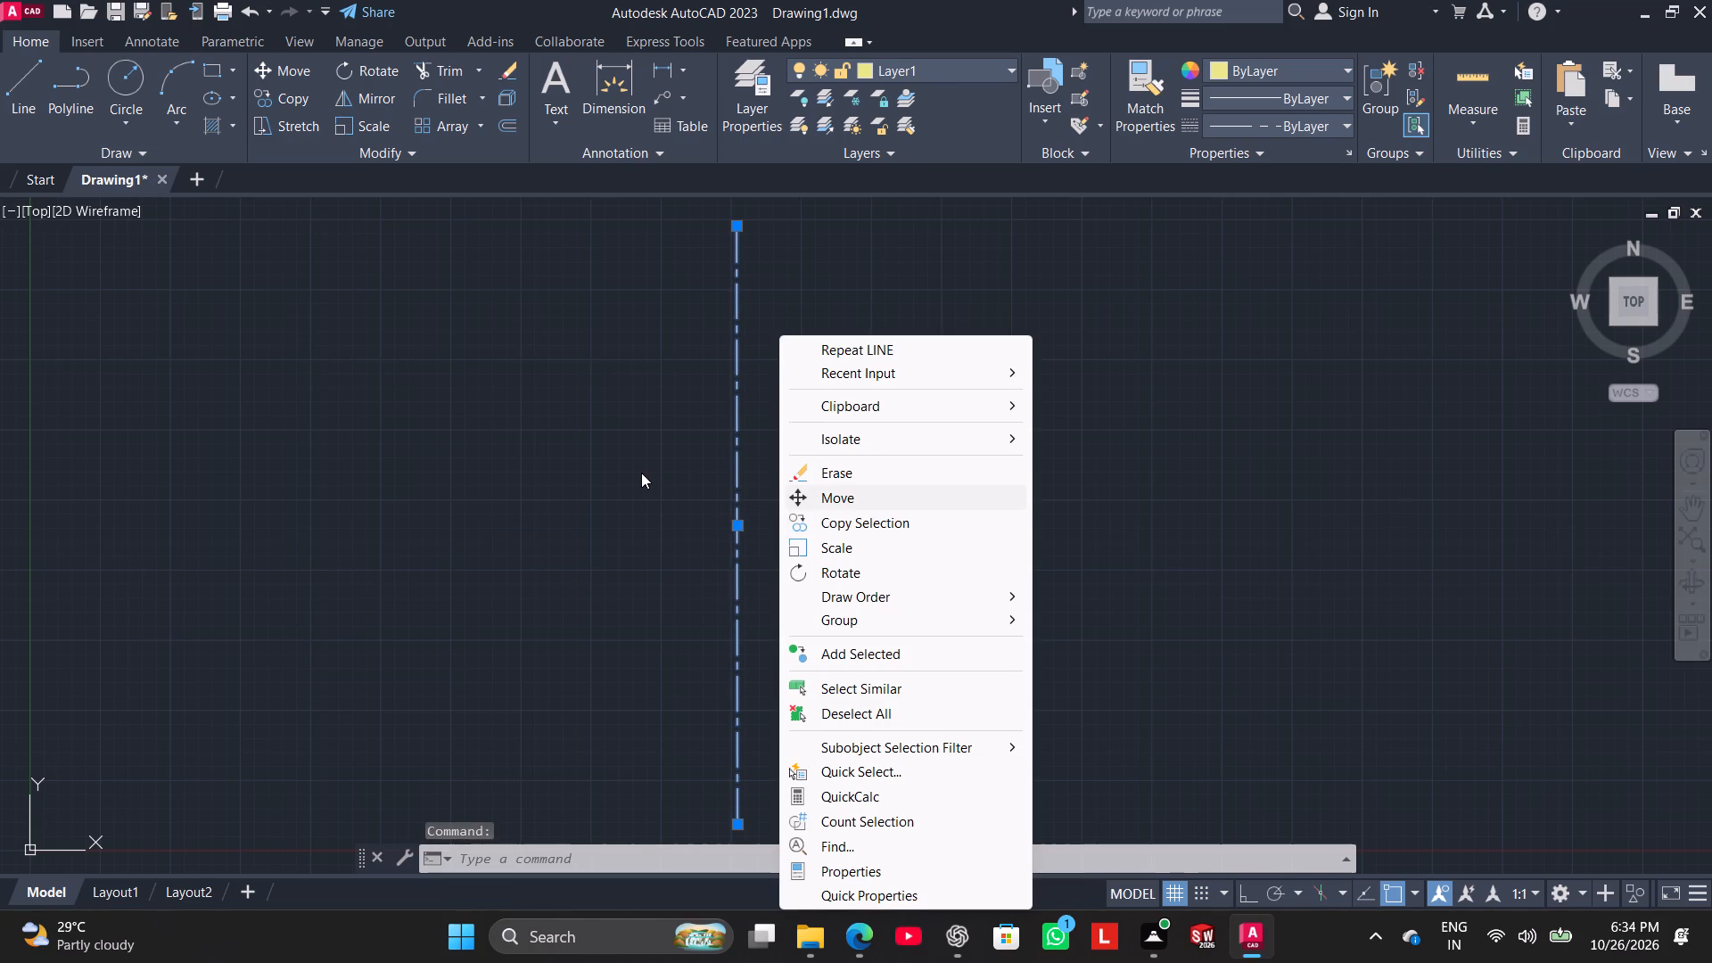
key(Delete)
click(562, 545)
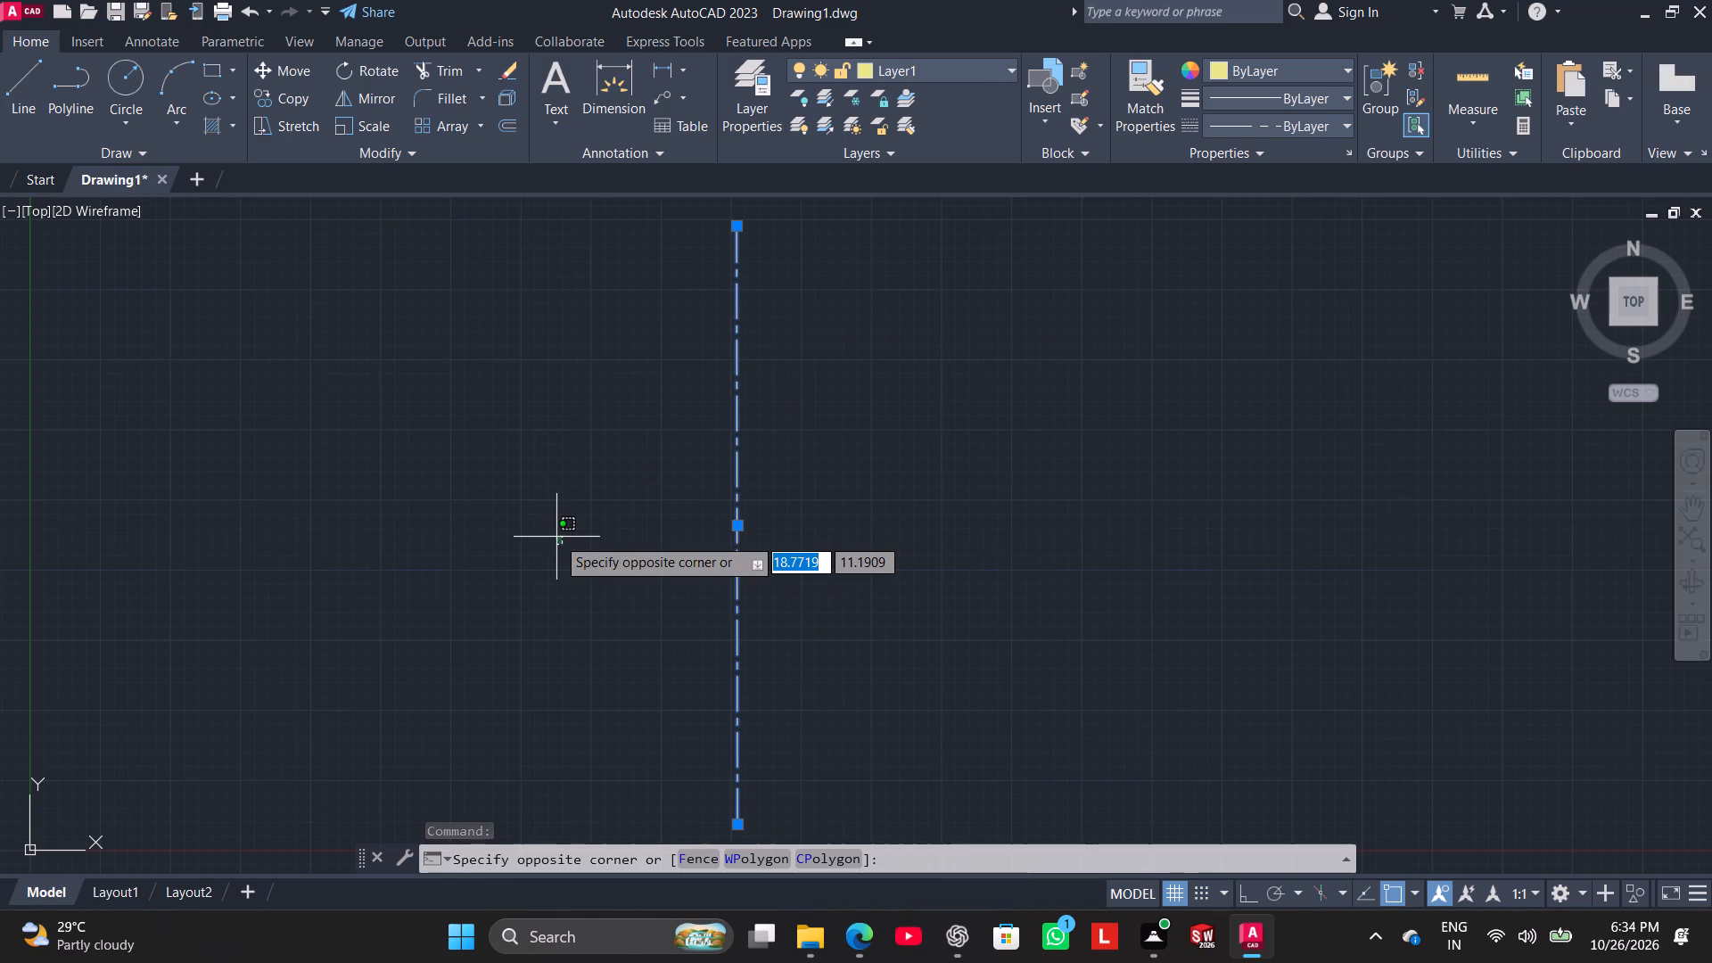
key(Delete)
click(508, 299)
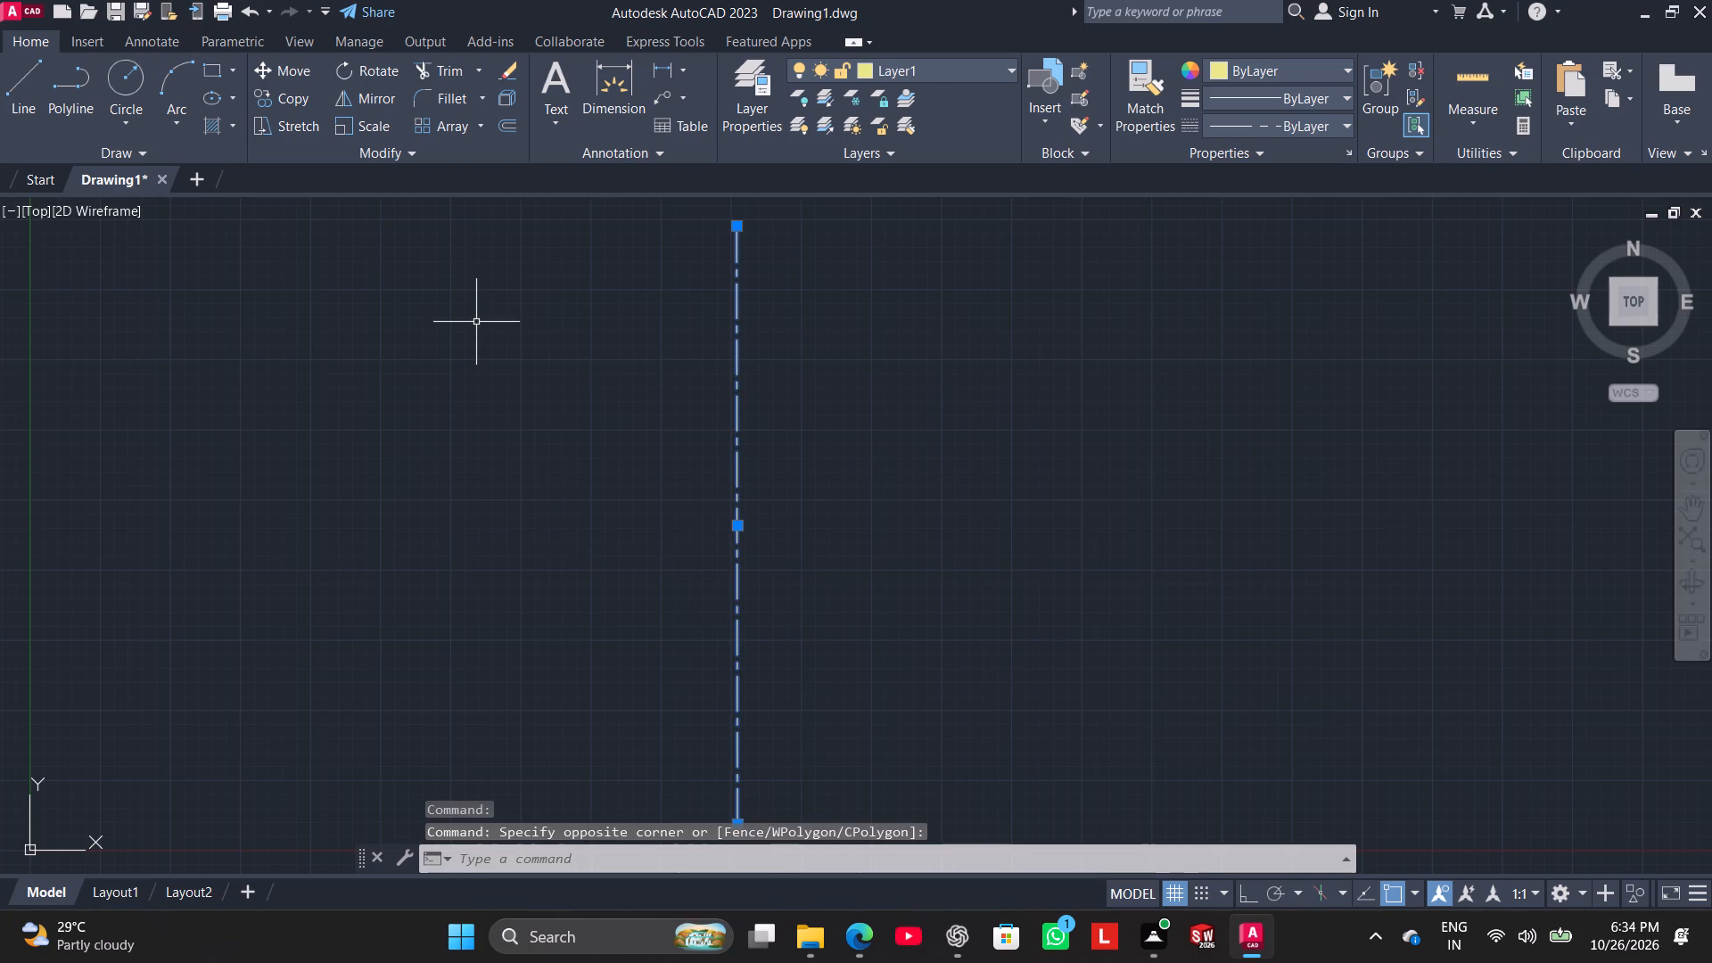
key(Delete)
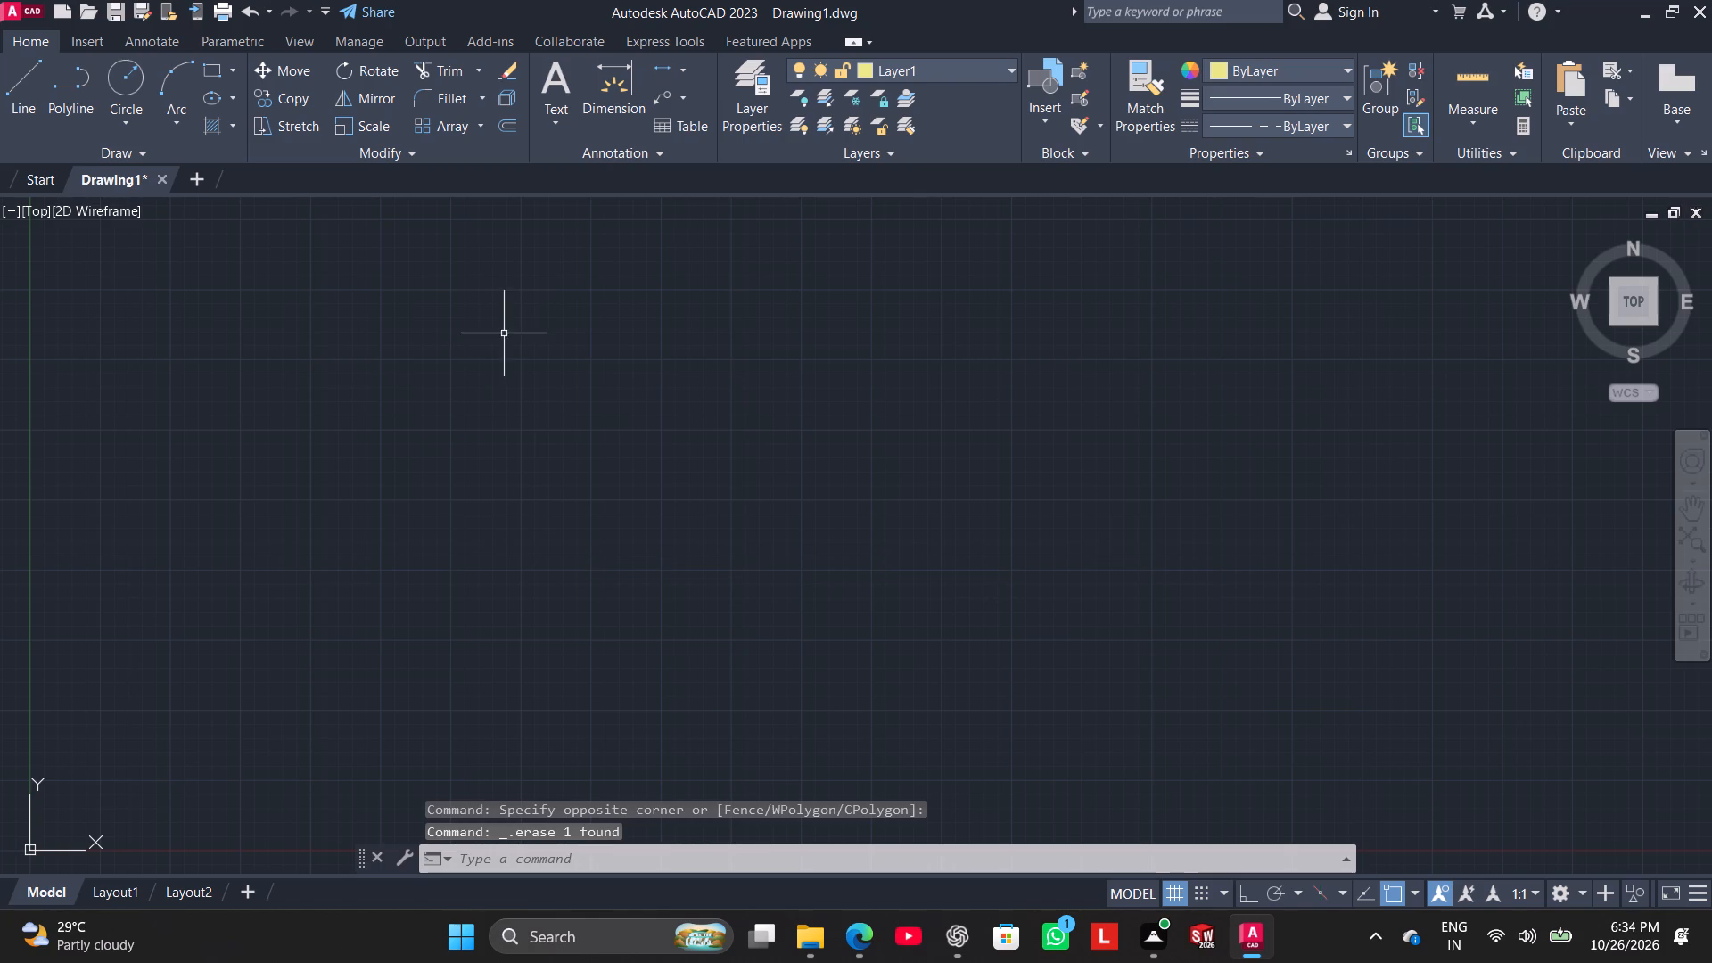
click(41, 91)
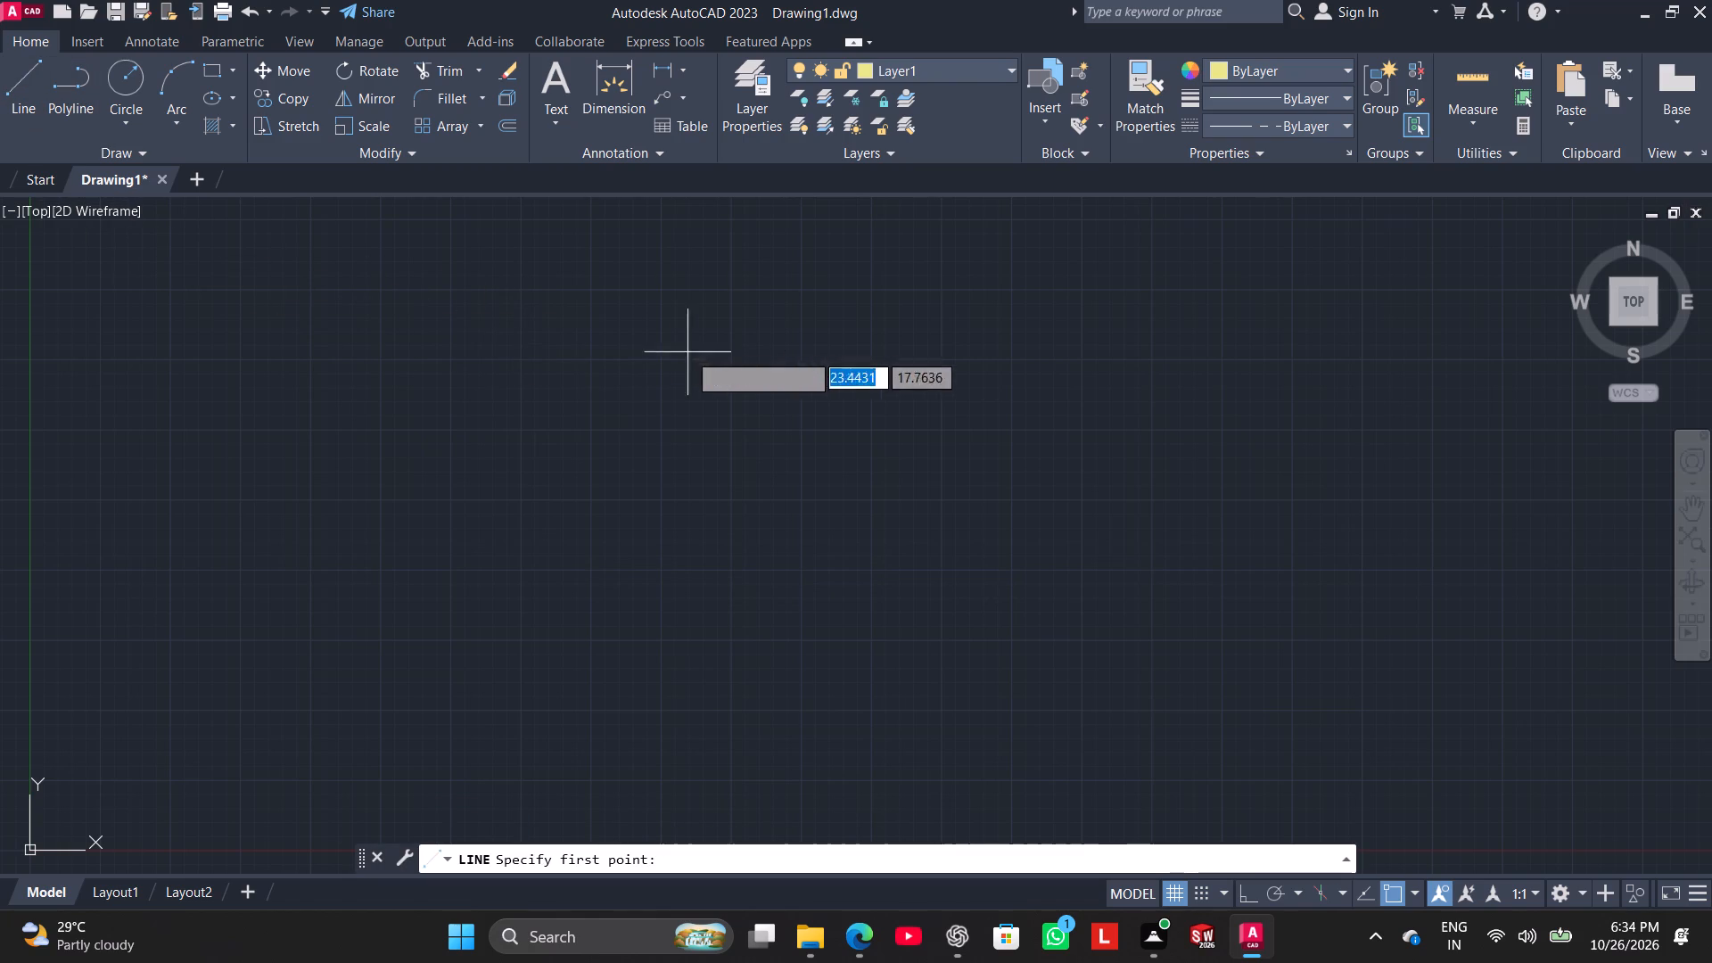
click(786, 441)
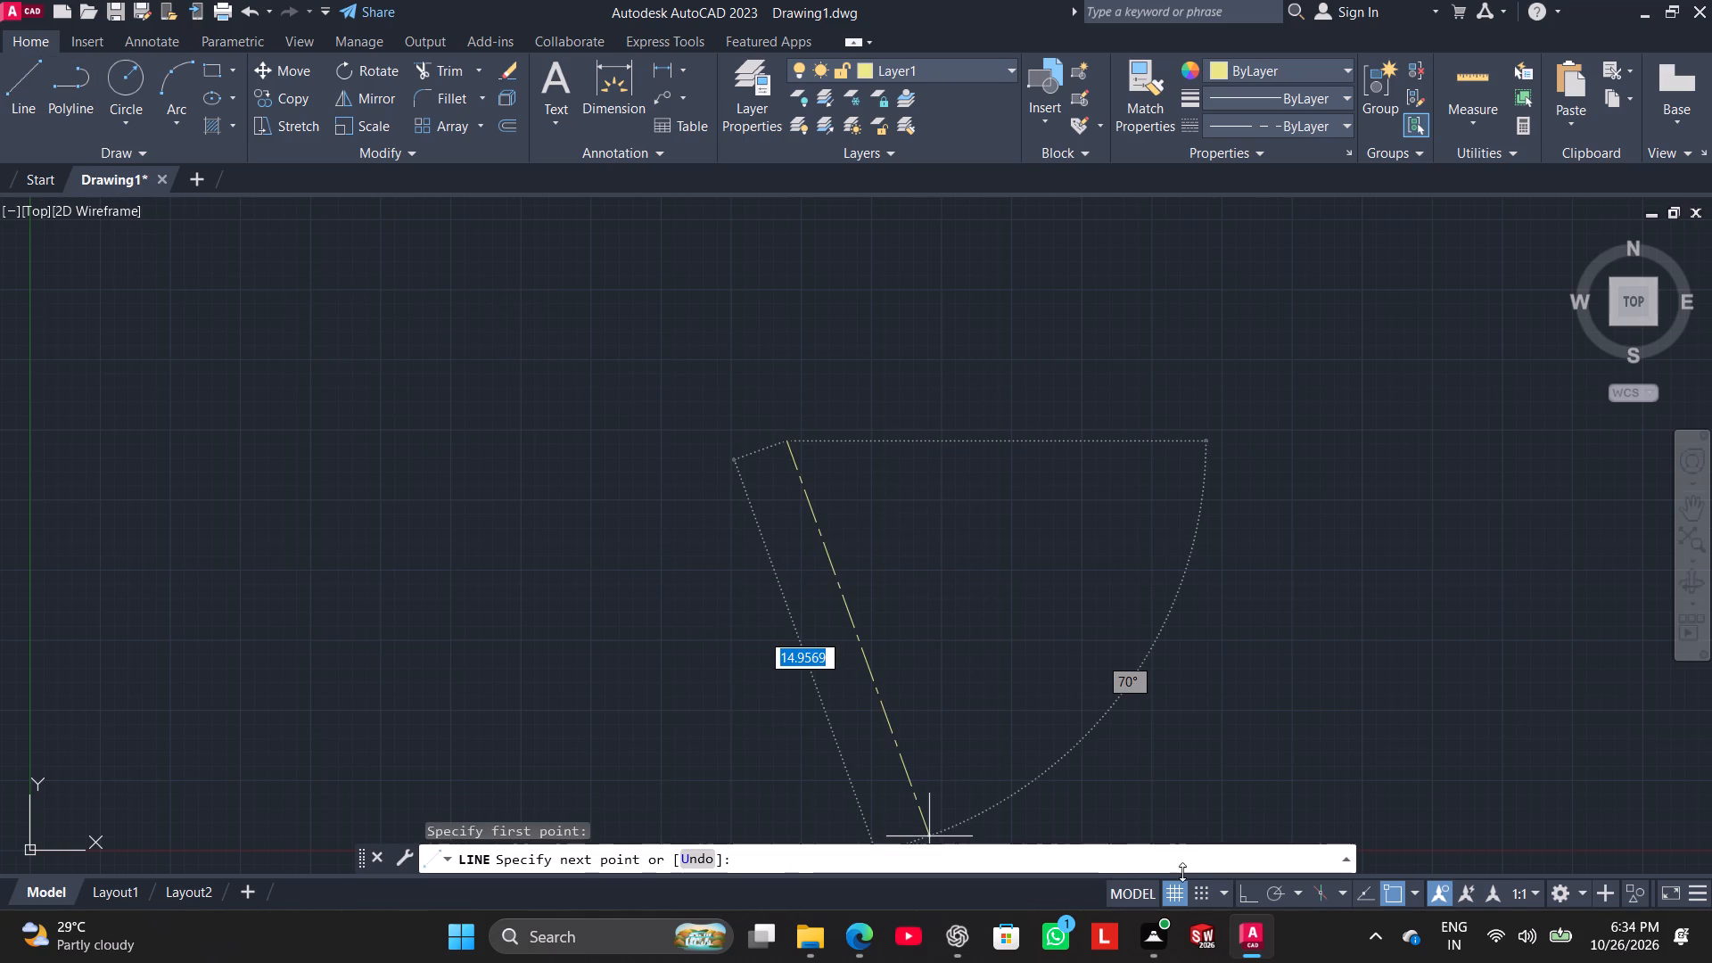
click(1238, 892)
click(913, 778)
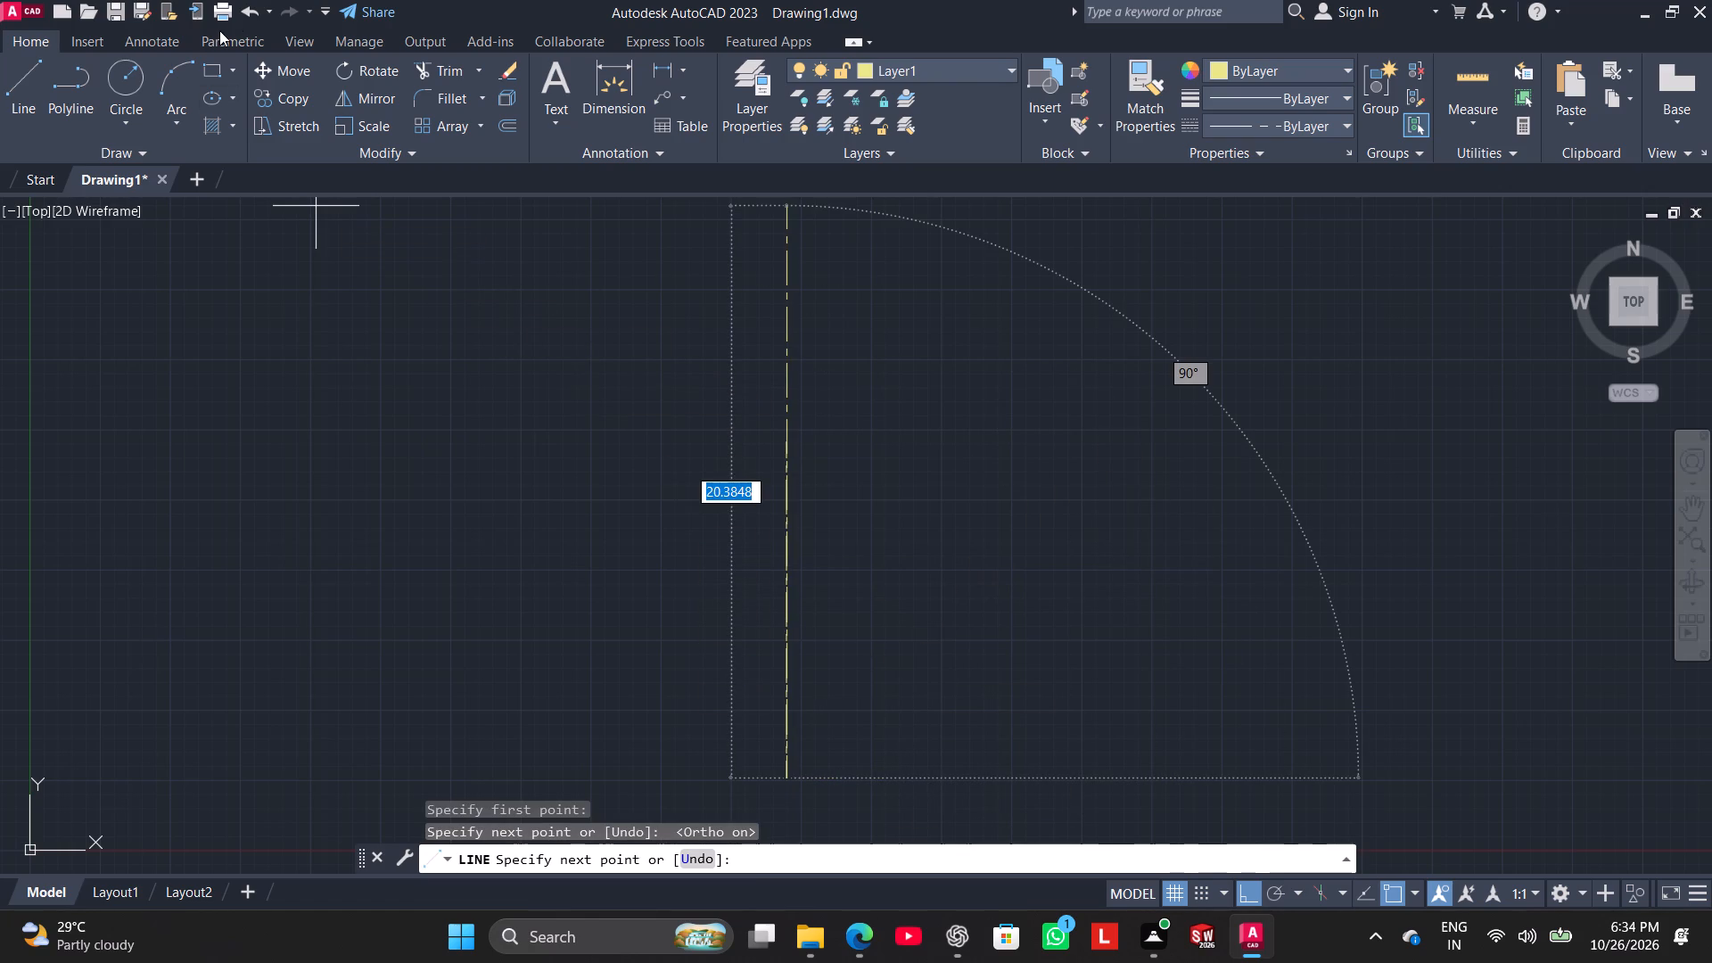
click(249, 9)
Draw a vertical centre line 120 units long, downward from its start point, with Ortho on.
click(31, 79)
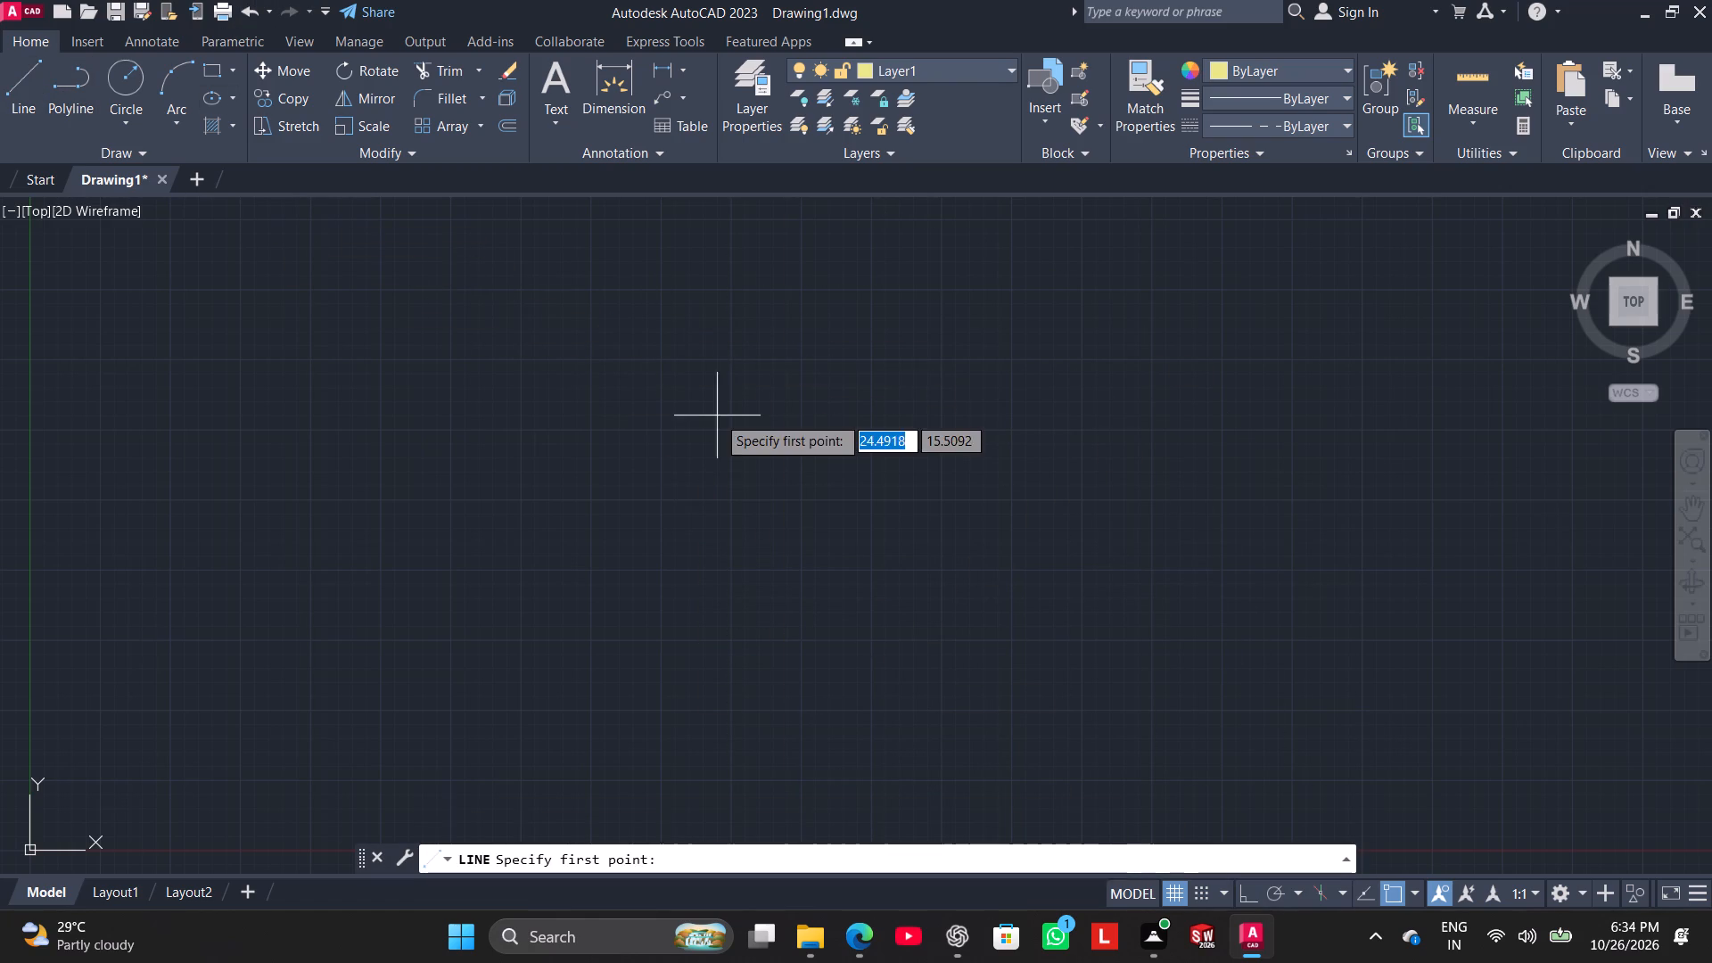
click(740, 406)
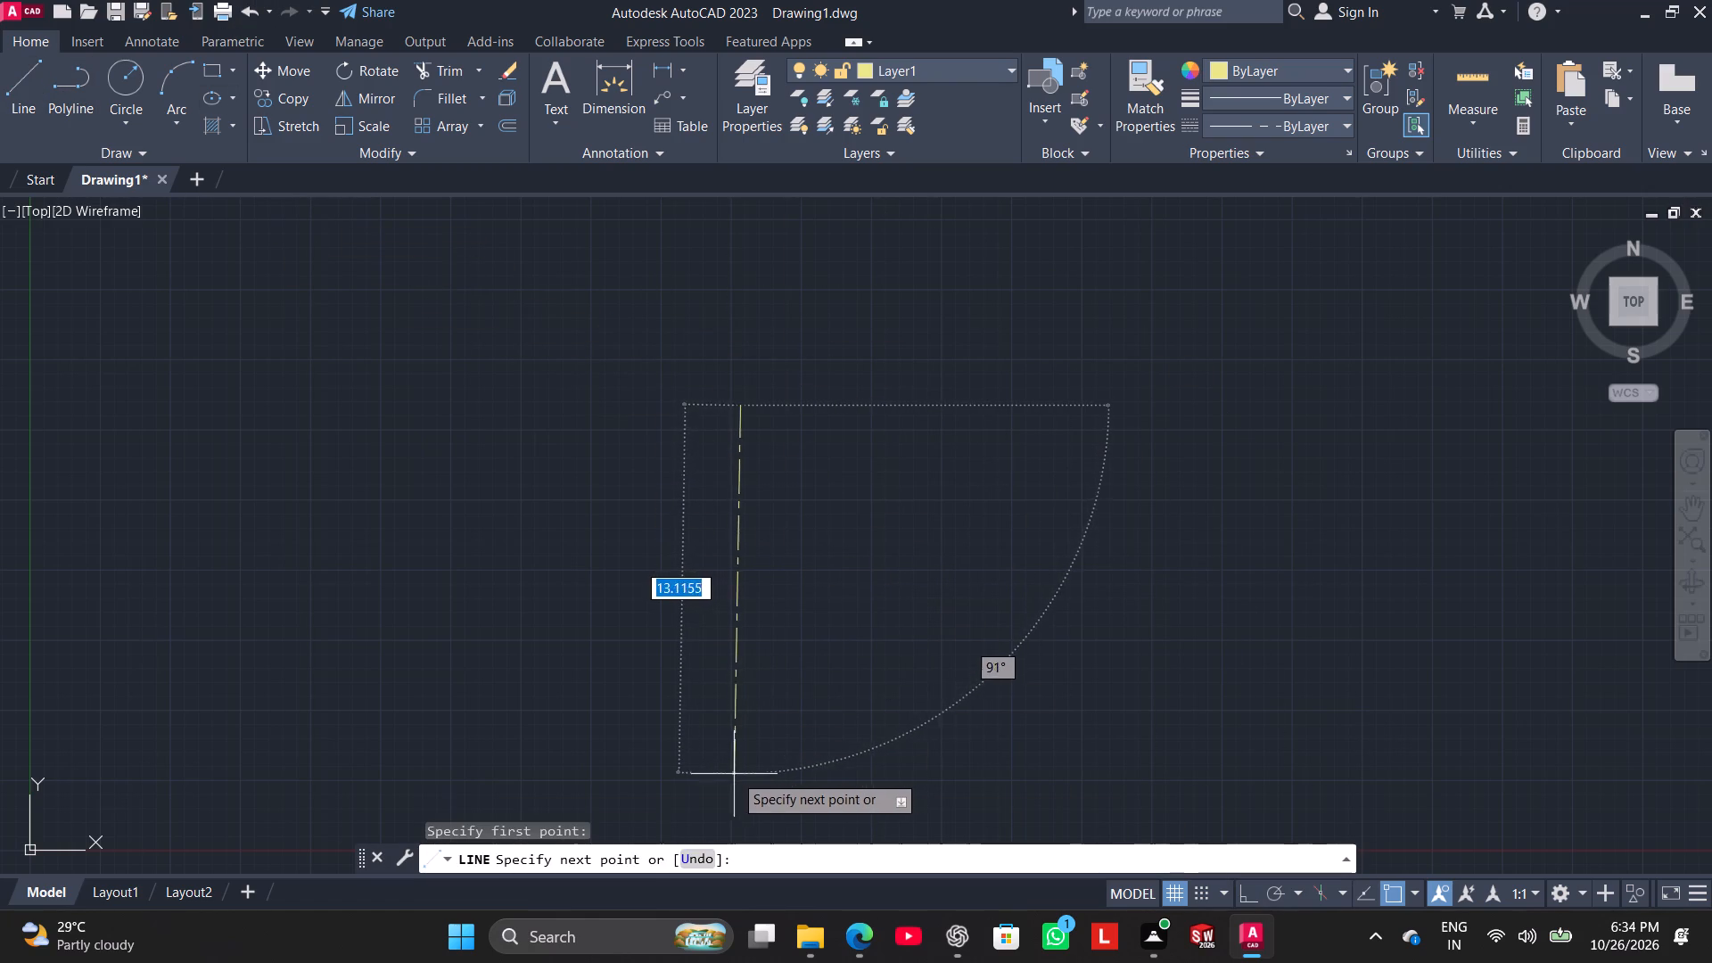
click(1241, 888)
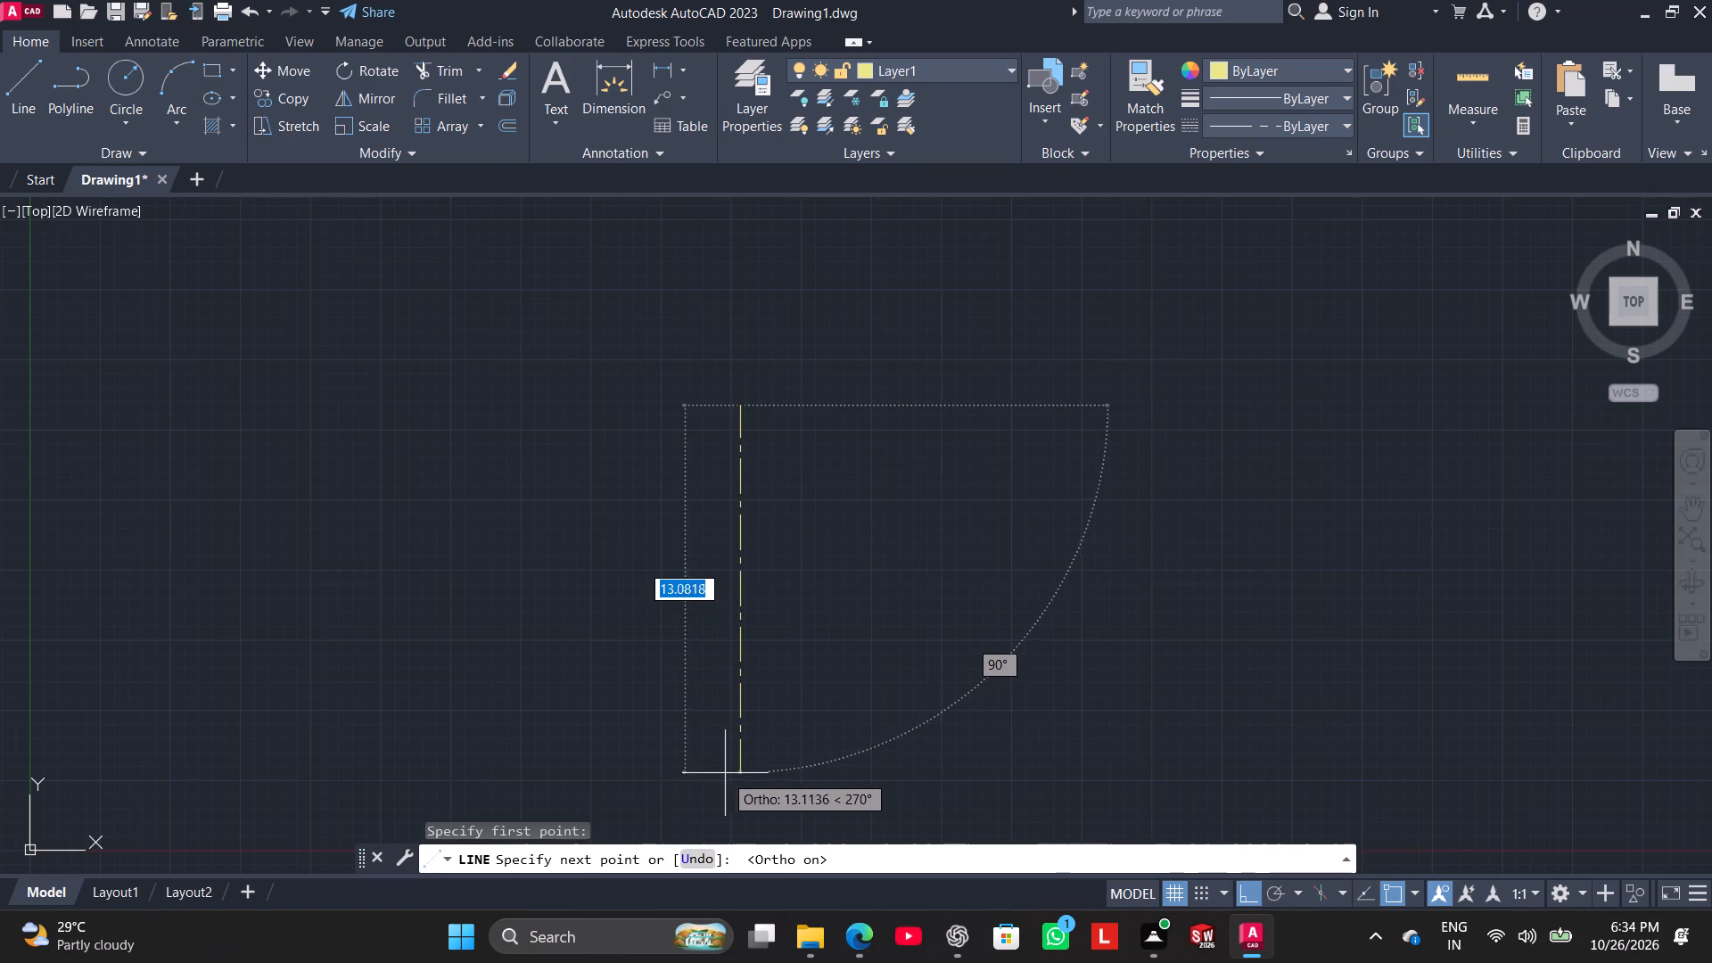
text(120)
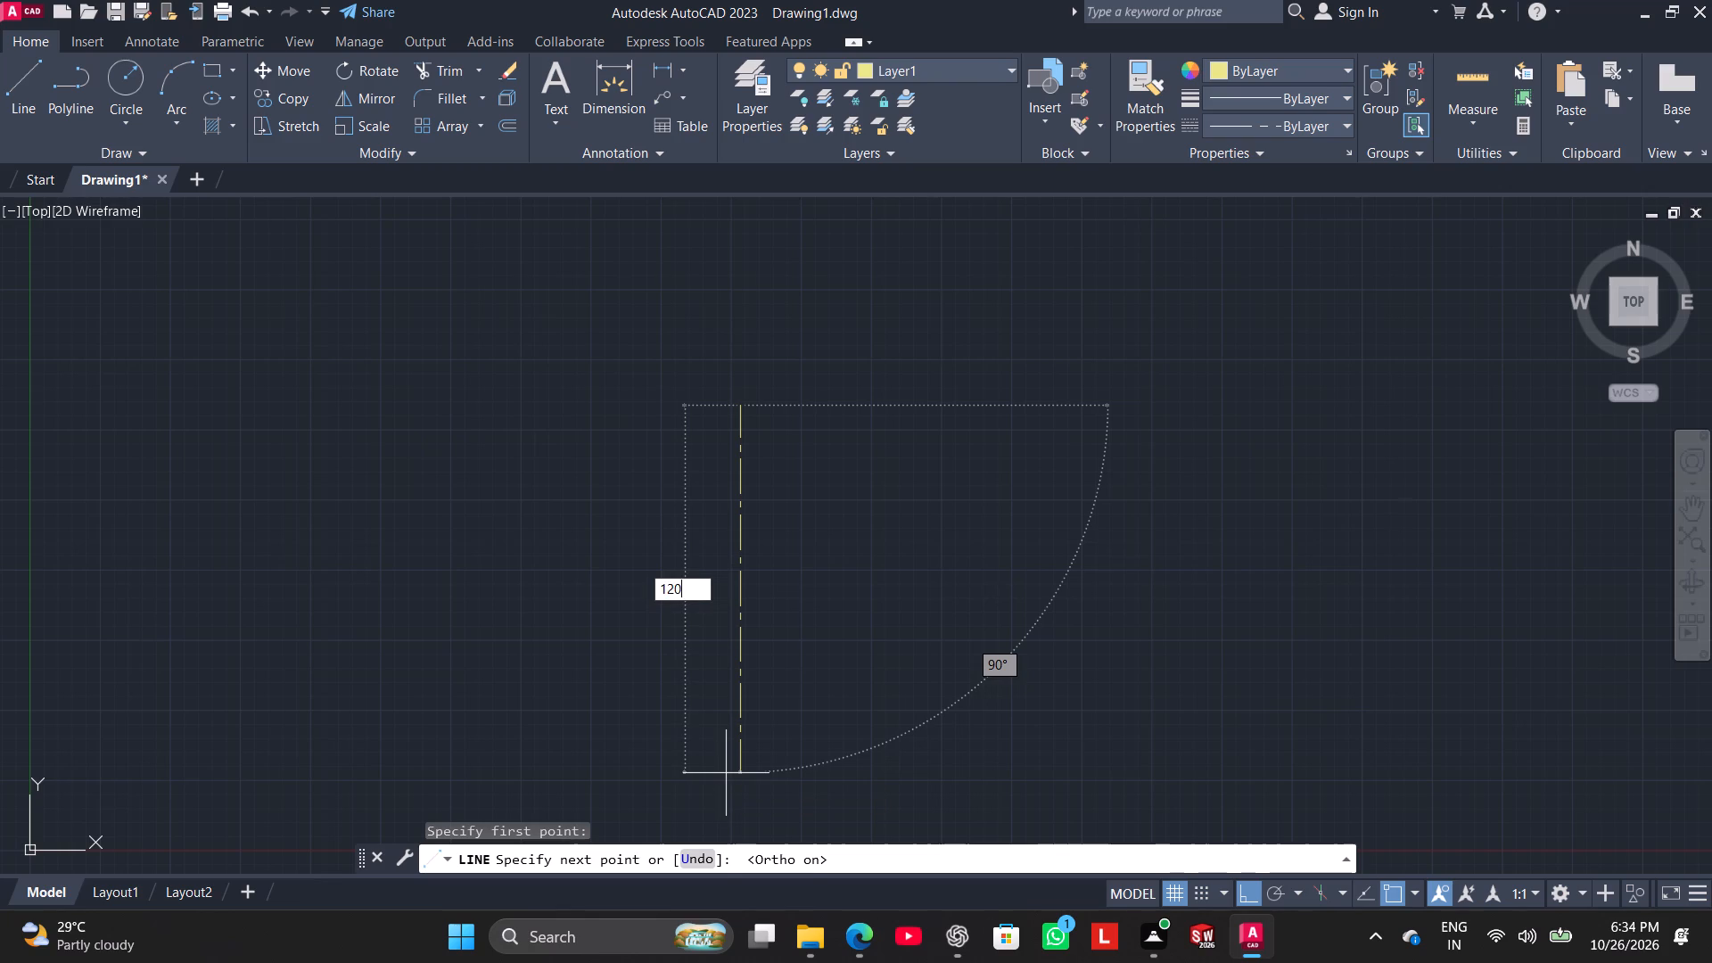
key(Return)
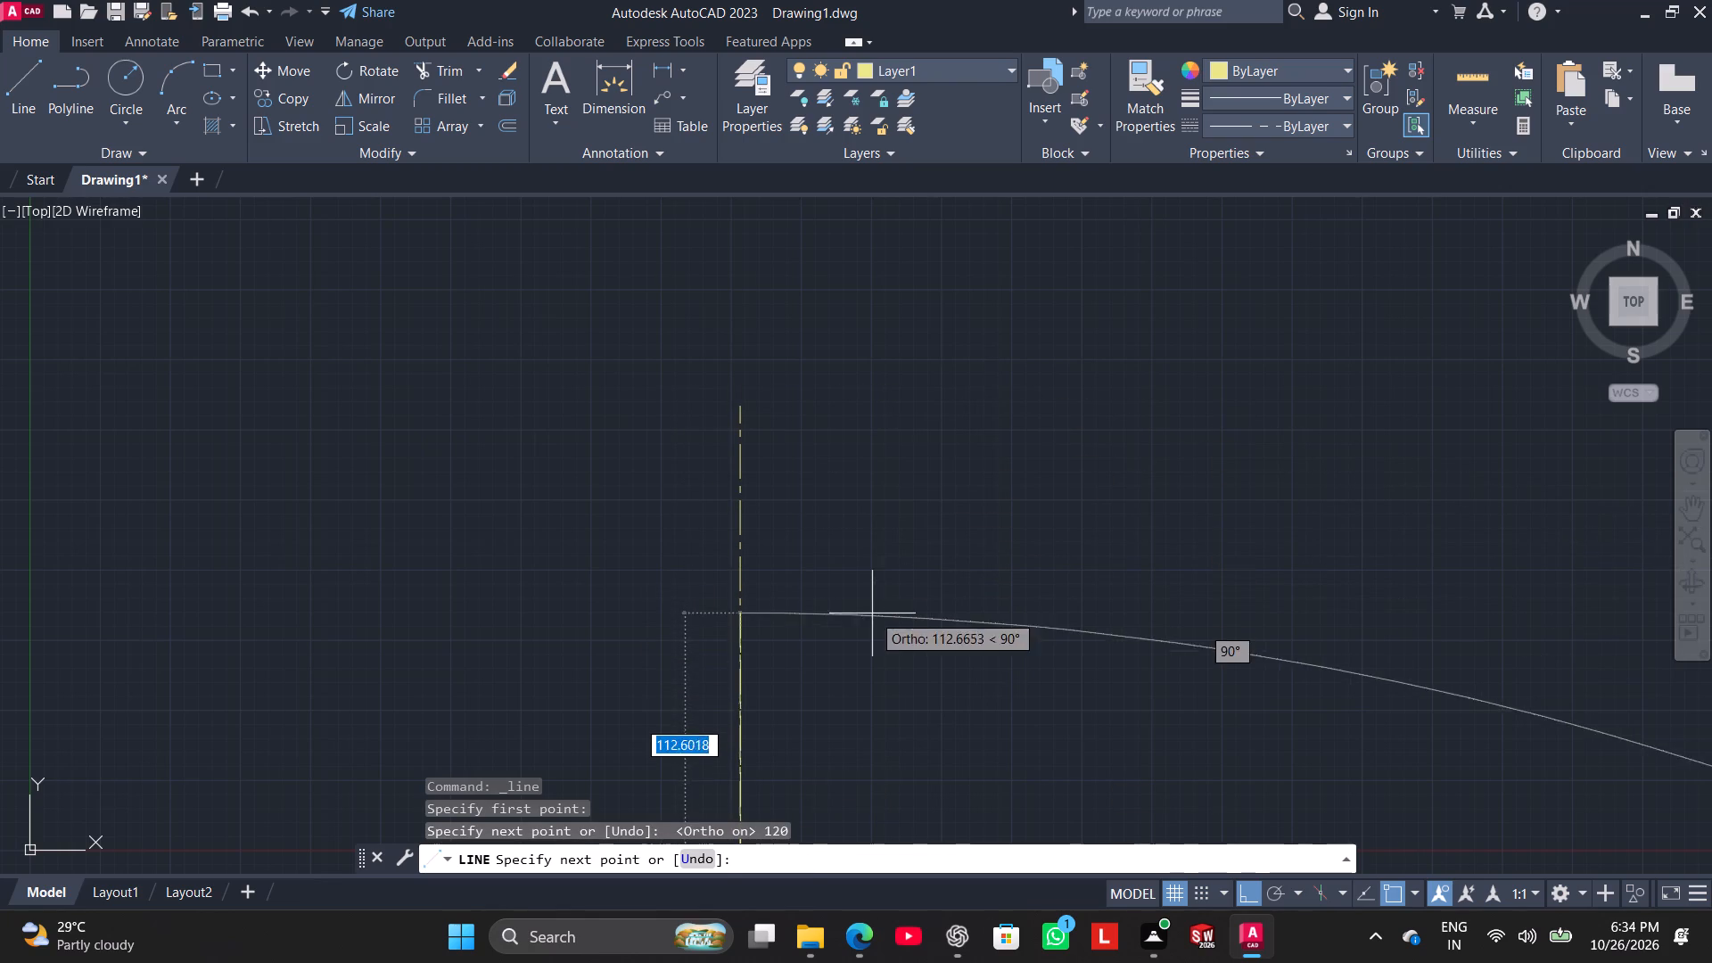
right_click(867, 626)
click(908, 635)
Move the vertical centre line horizontally in the positive X direction, well clear of the origin.
middle_drag(829, 656, 844, 450)
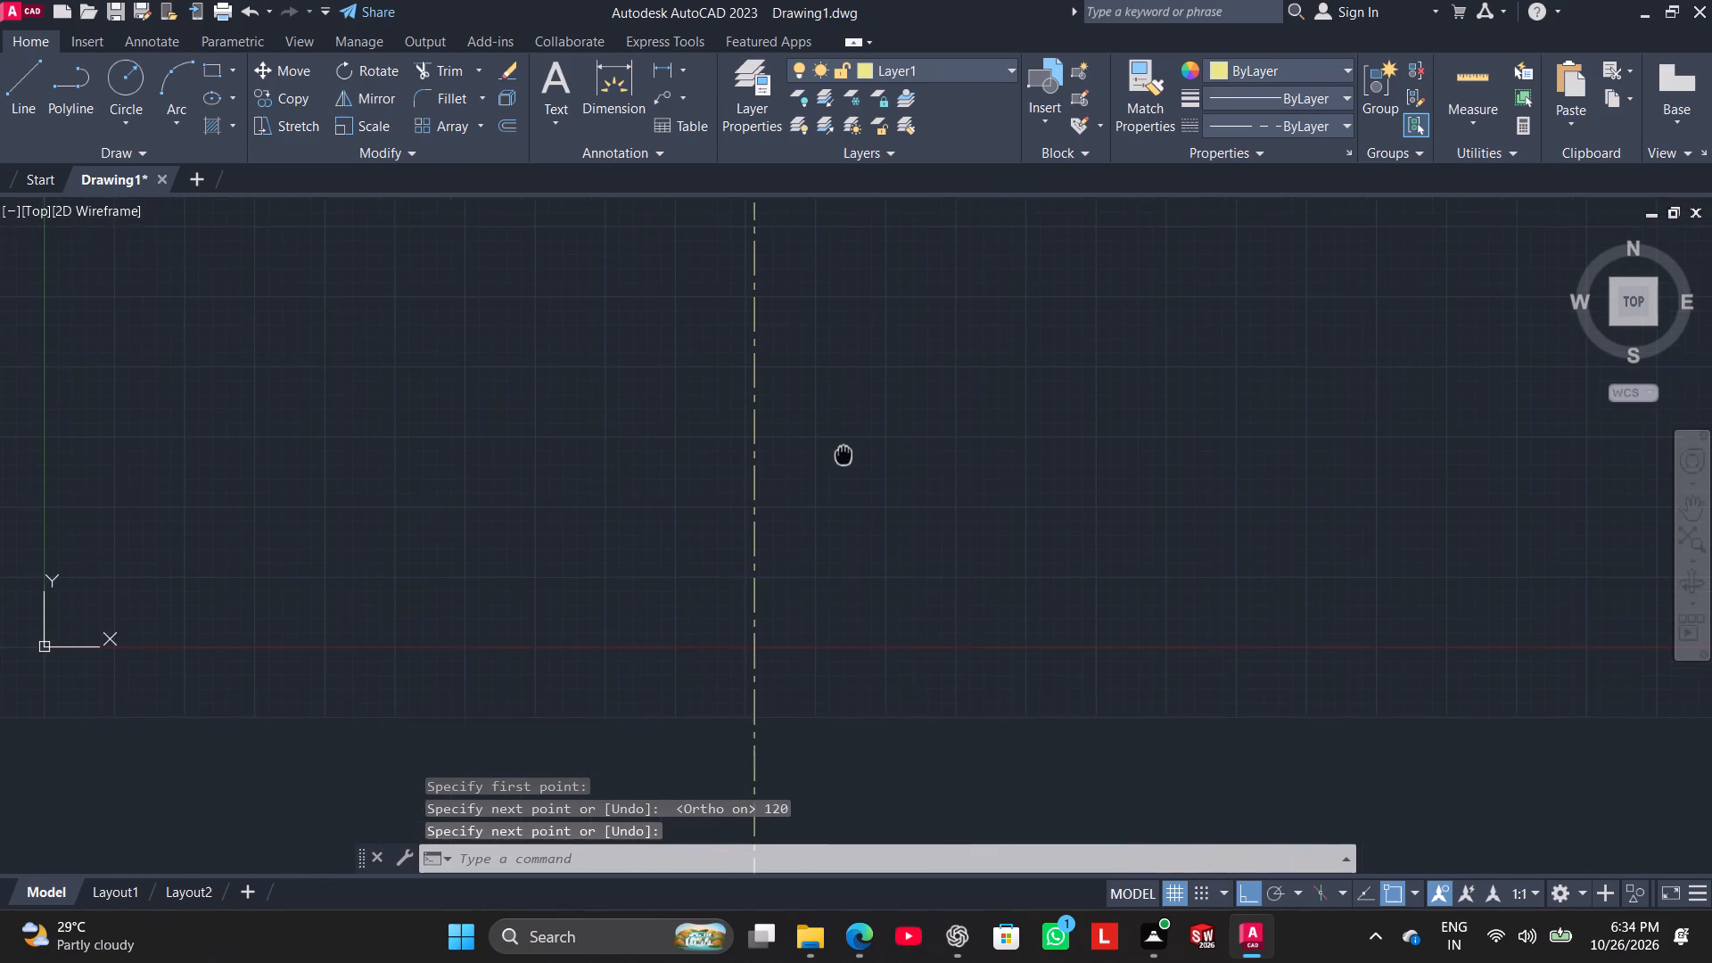
middle_drag(844, 450, 844, 447)
middle_click(847, 522)
scroll(847, 522, down, 3)
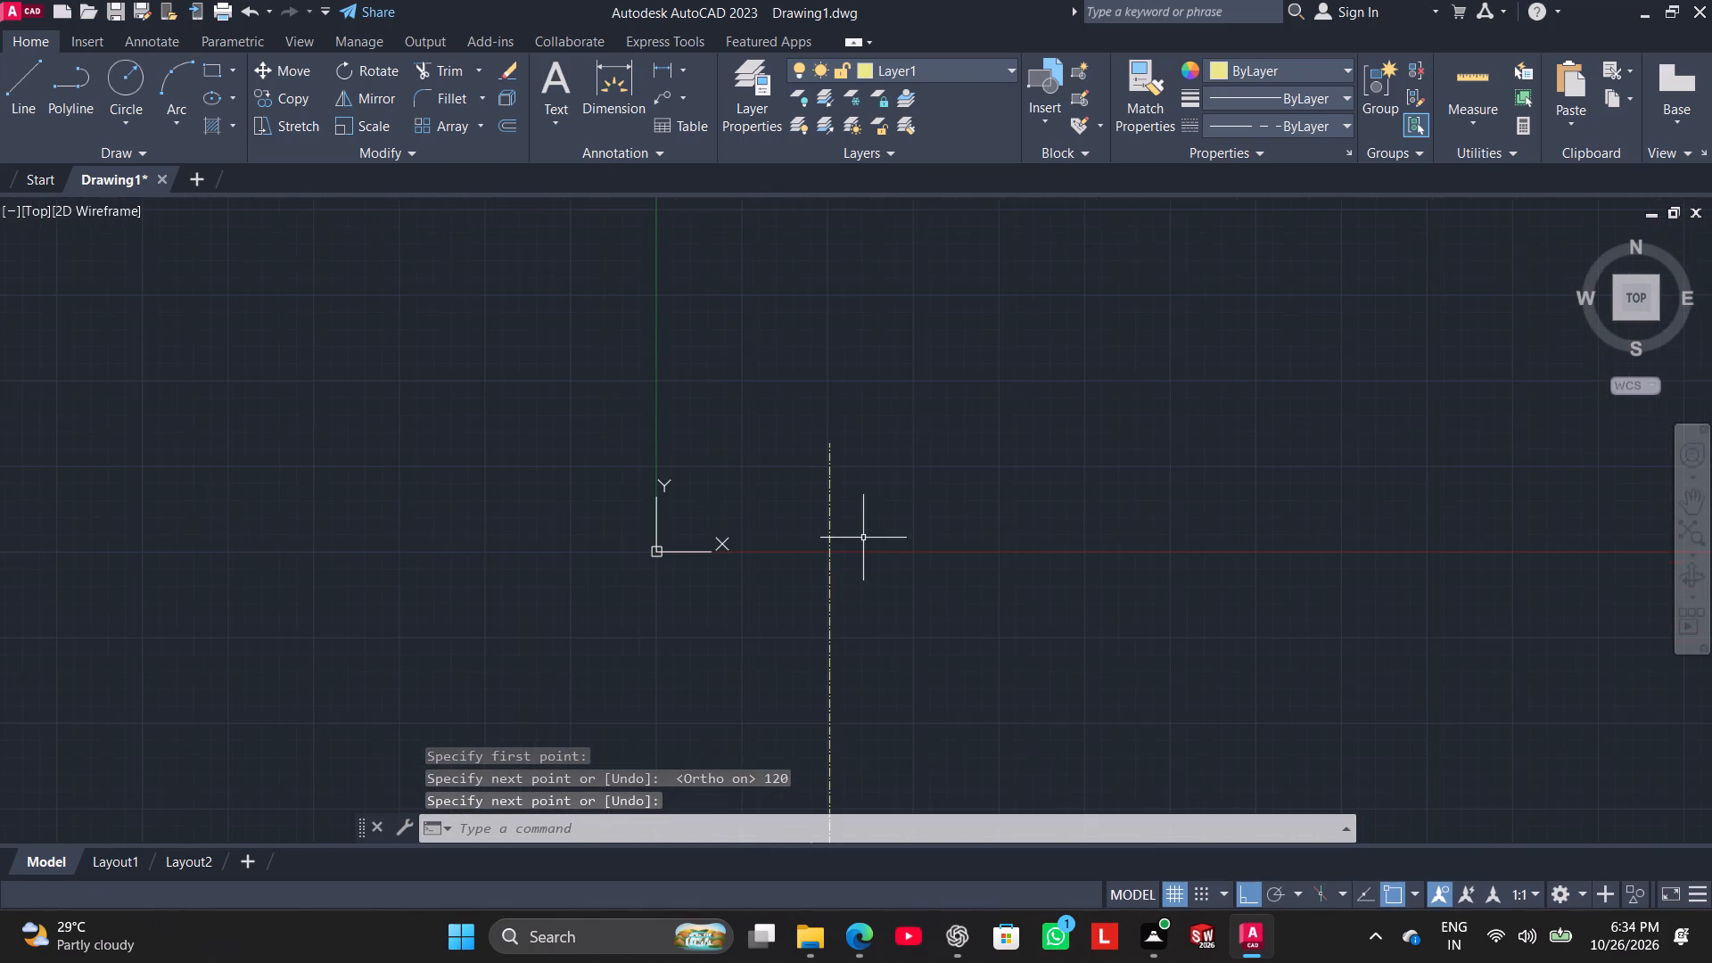
scroll(857, 612, down, 2)
middle_drag(723, 638, 433, 679)
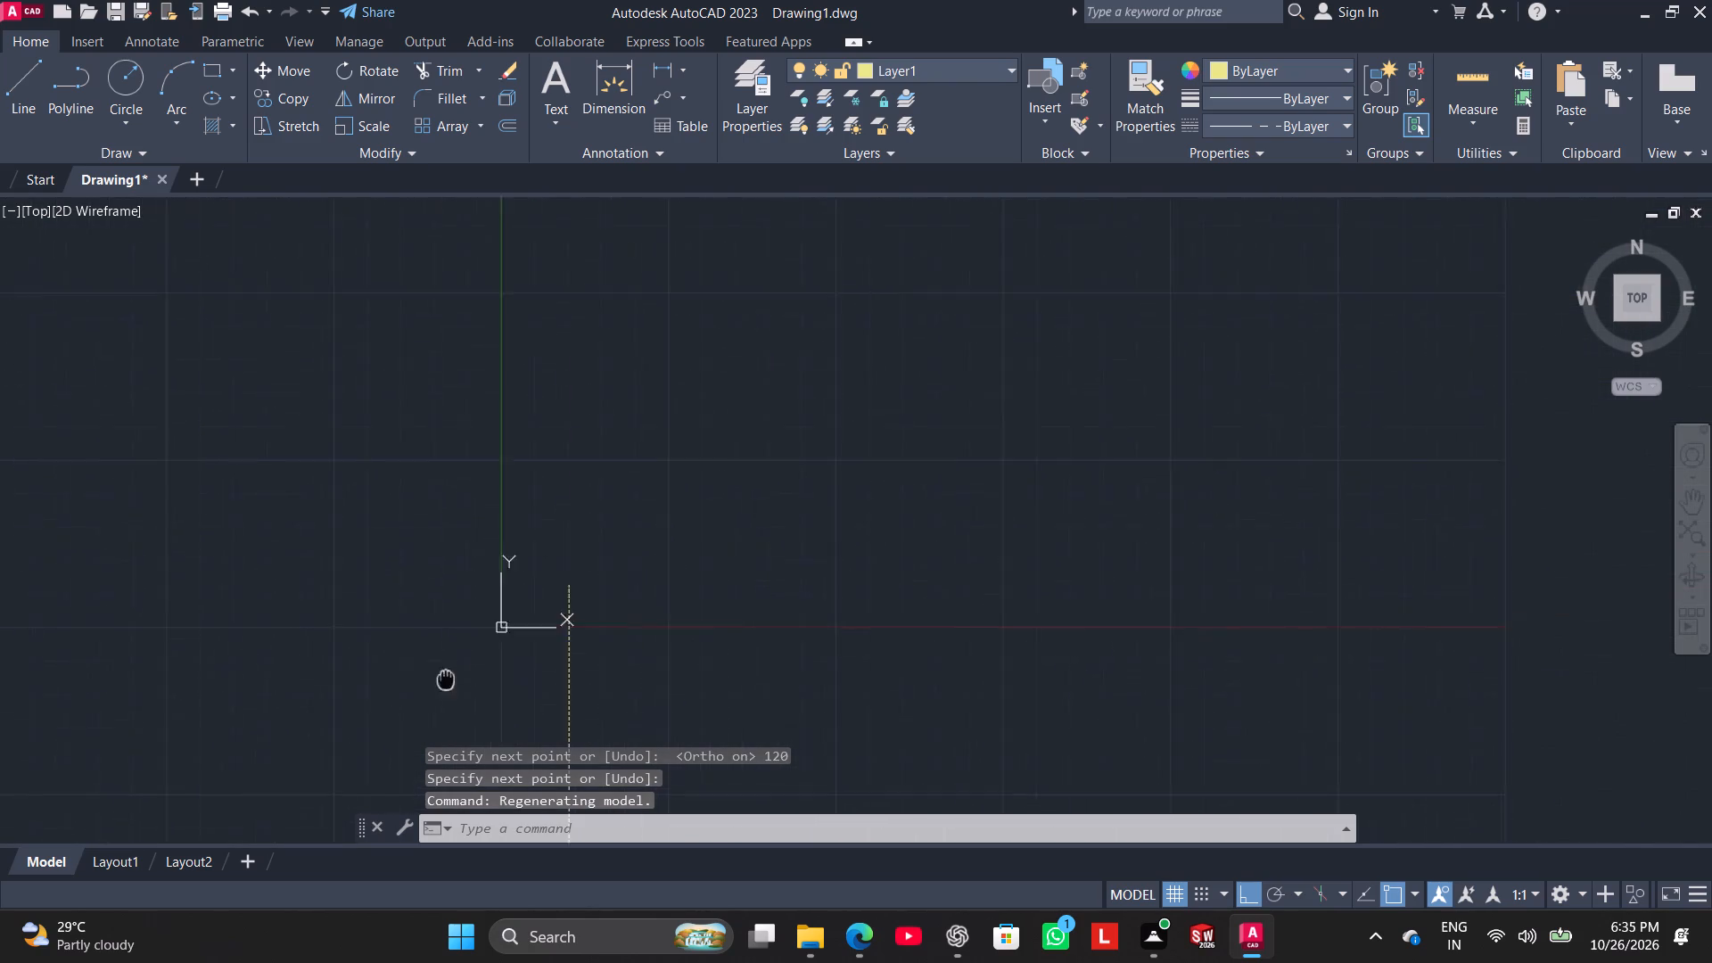
middle_drag(433, 679, 354, 650)
middle_drag(573, 573, 599, 394)
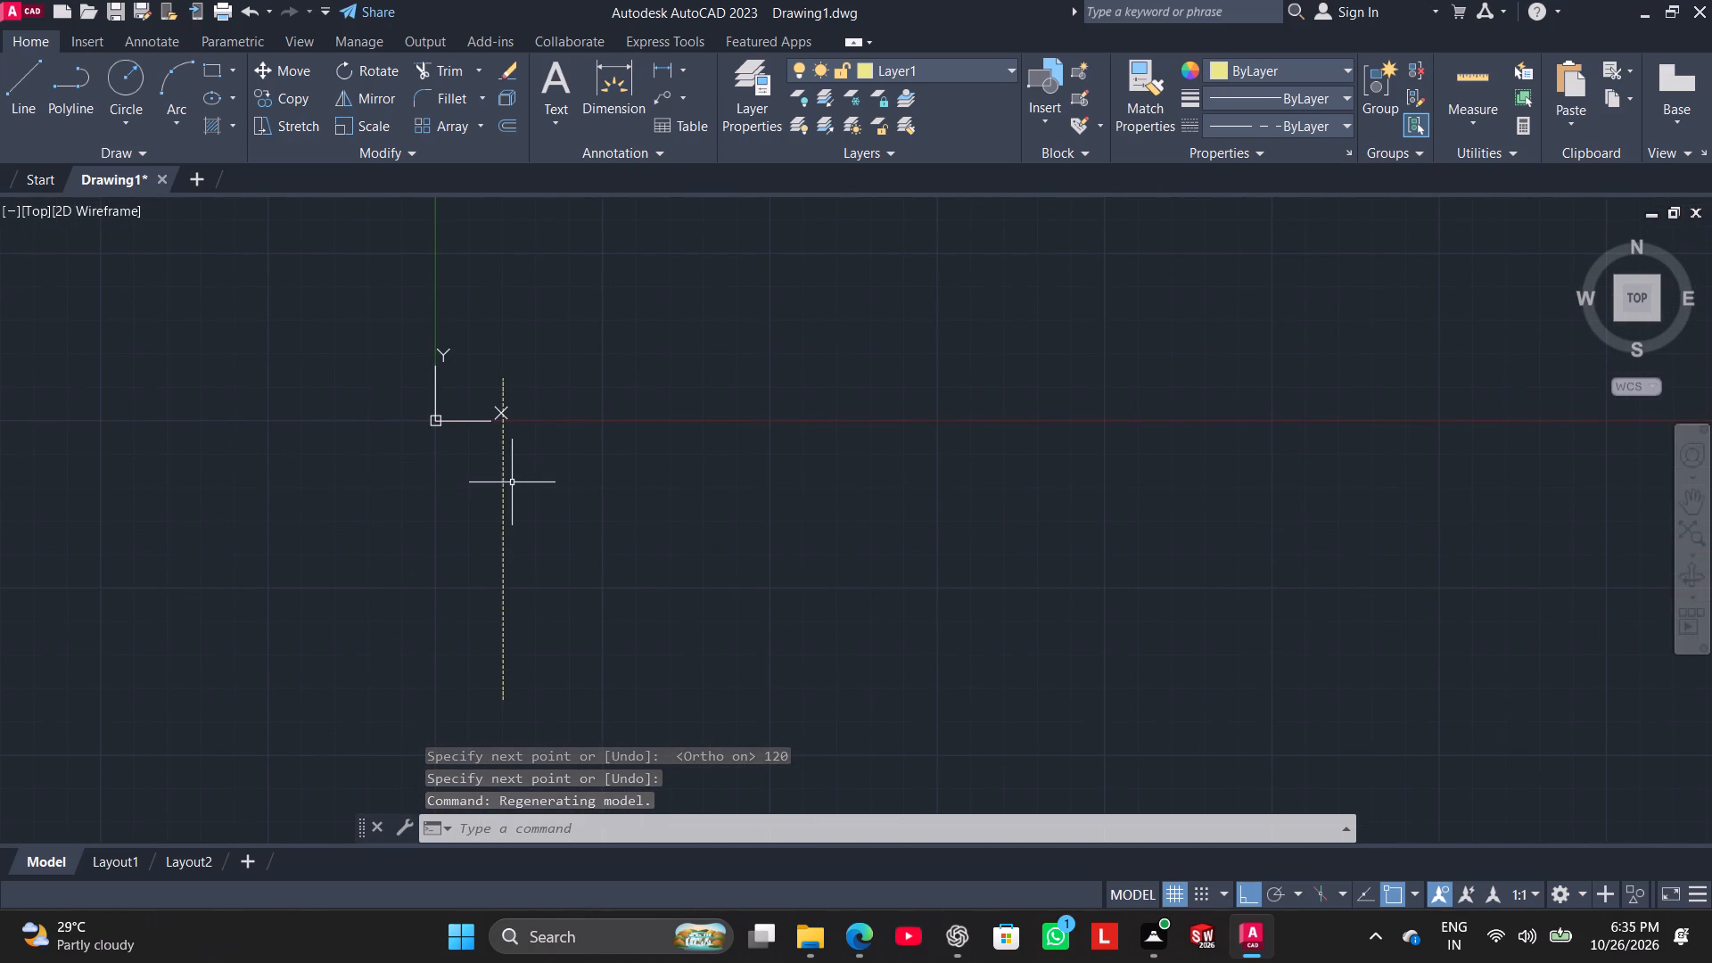
click(504, 473)
click(272, 74)
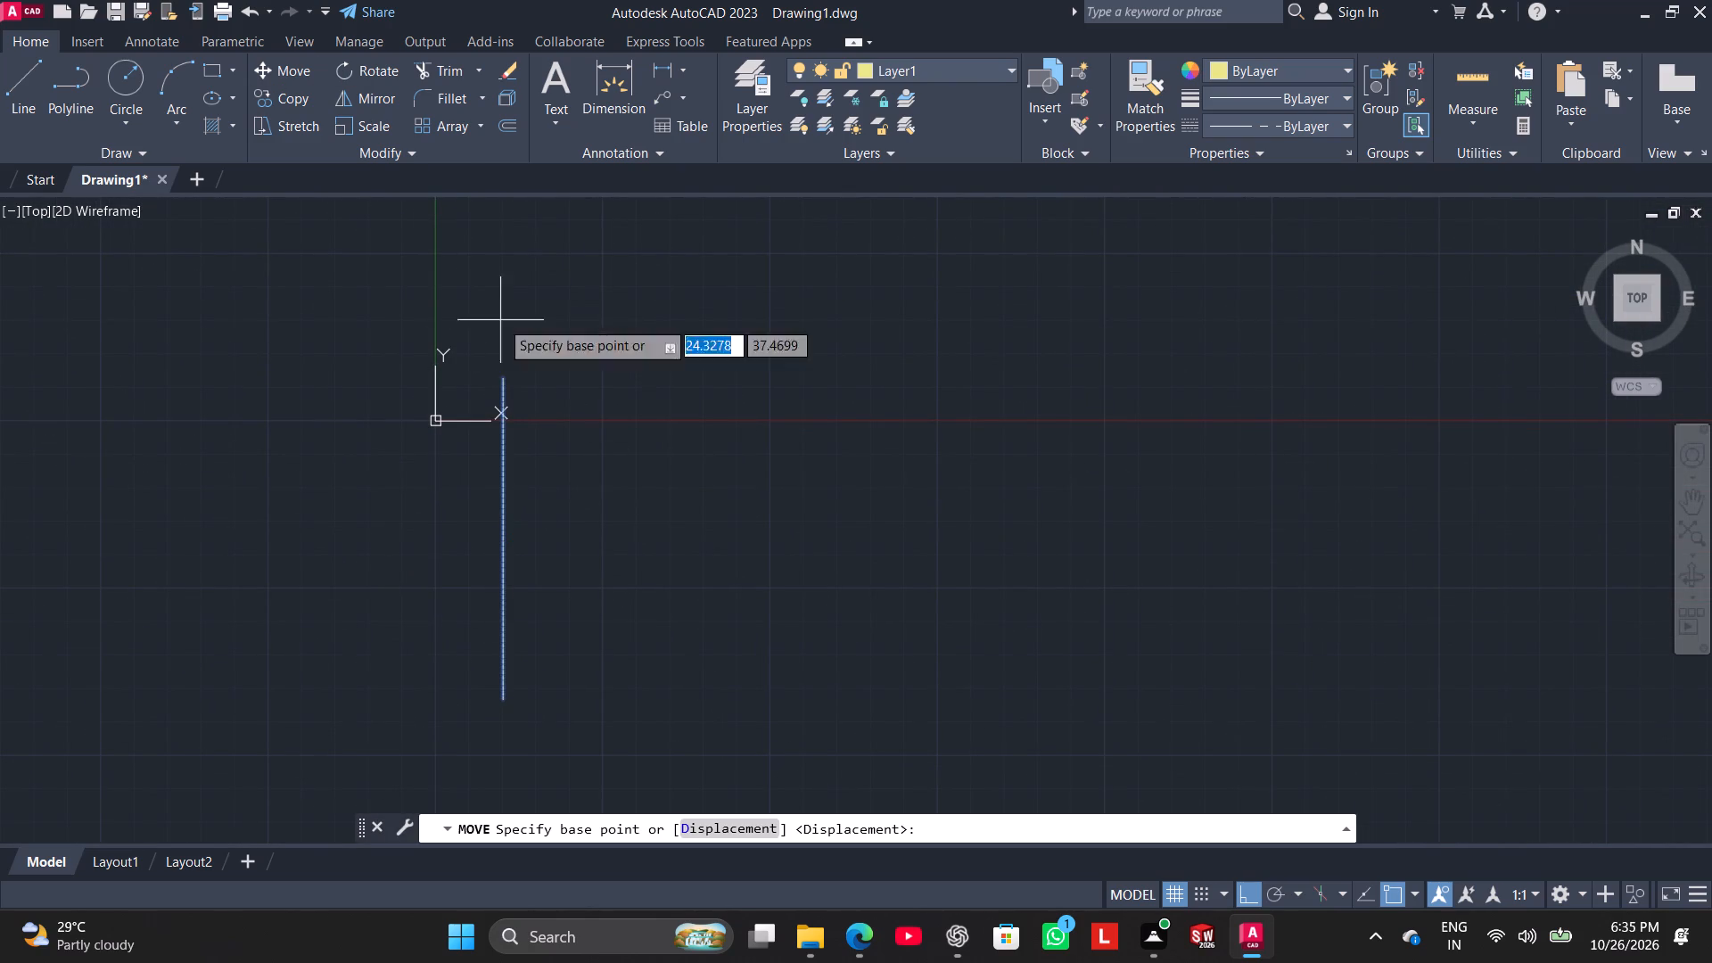
drag(499, 517, 881, 246)
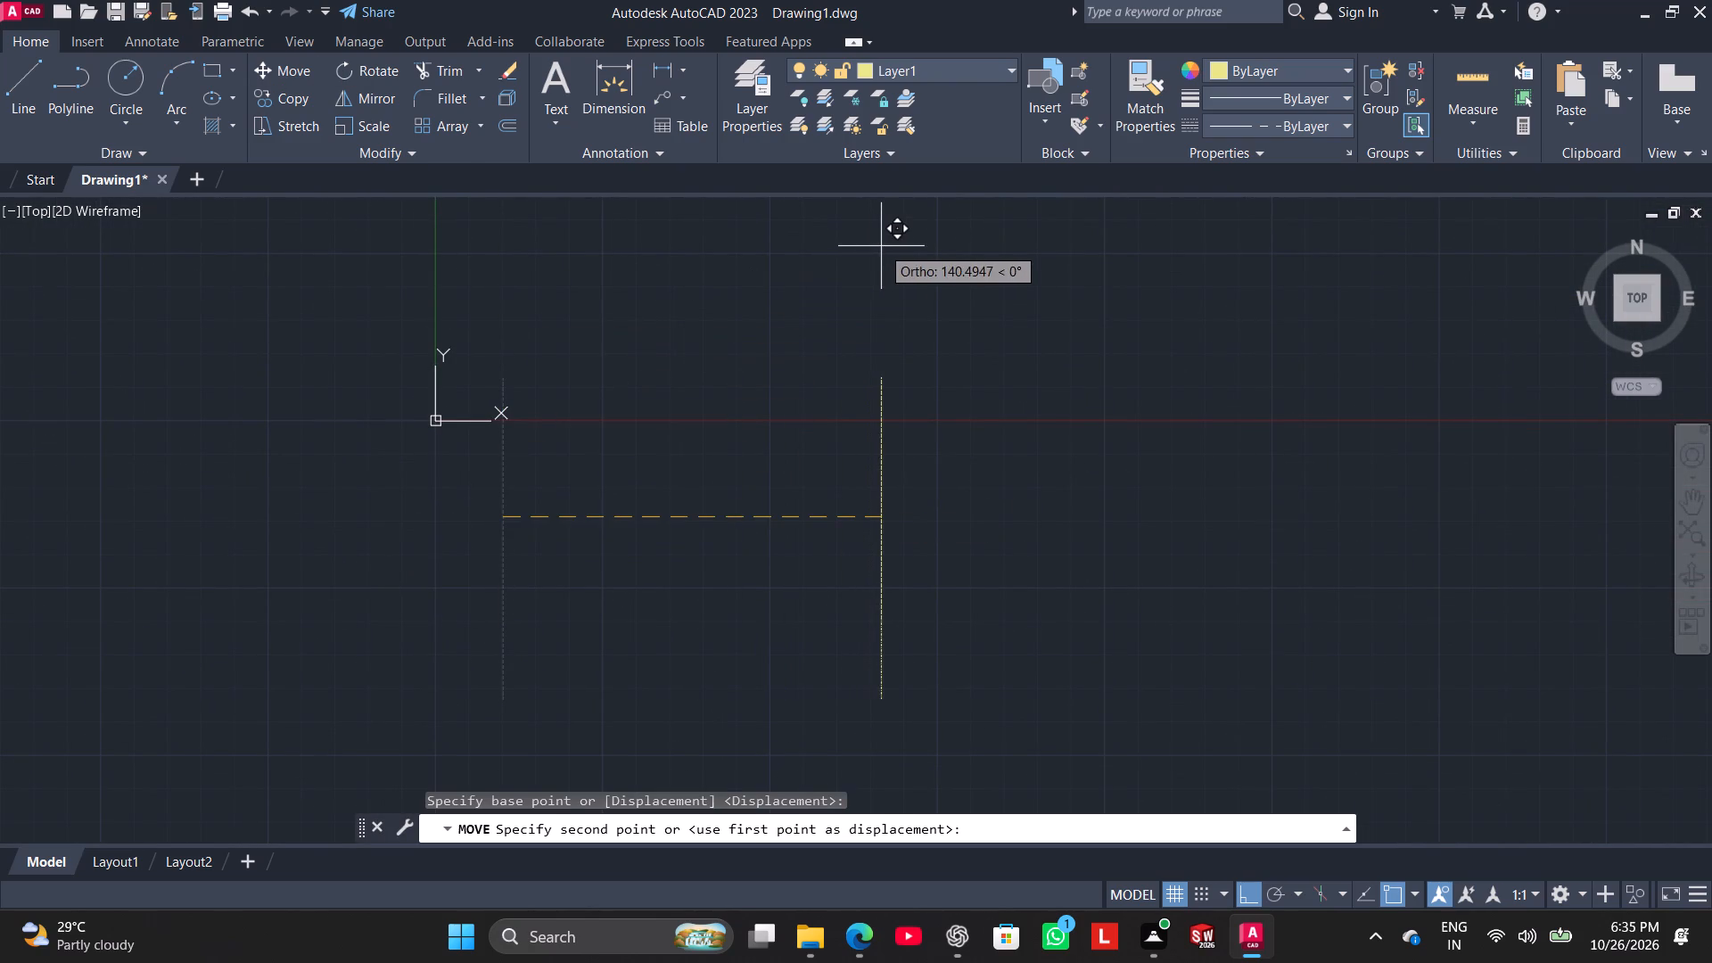
drag(881, 246, 893, 289)
click(953, 301)
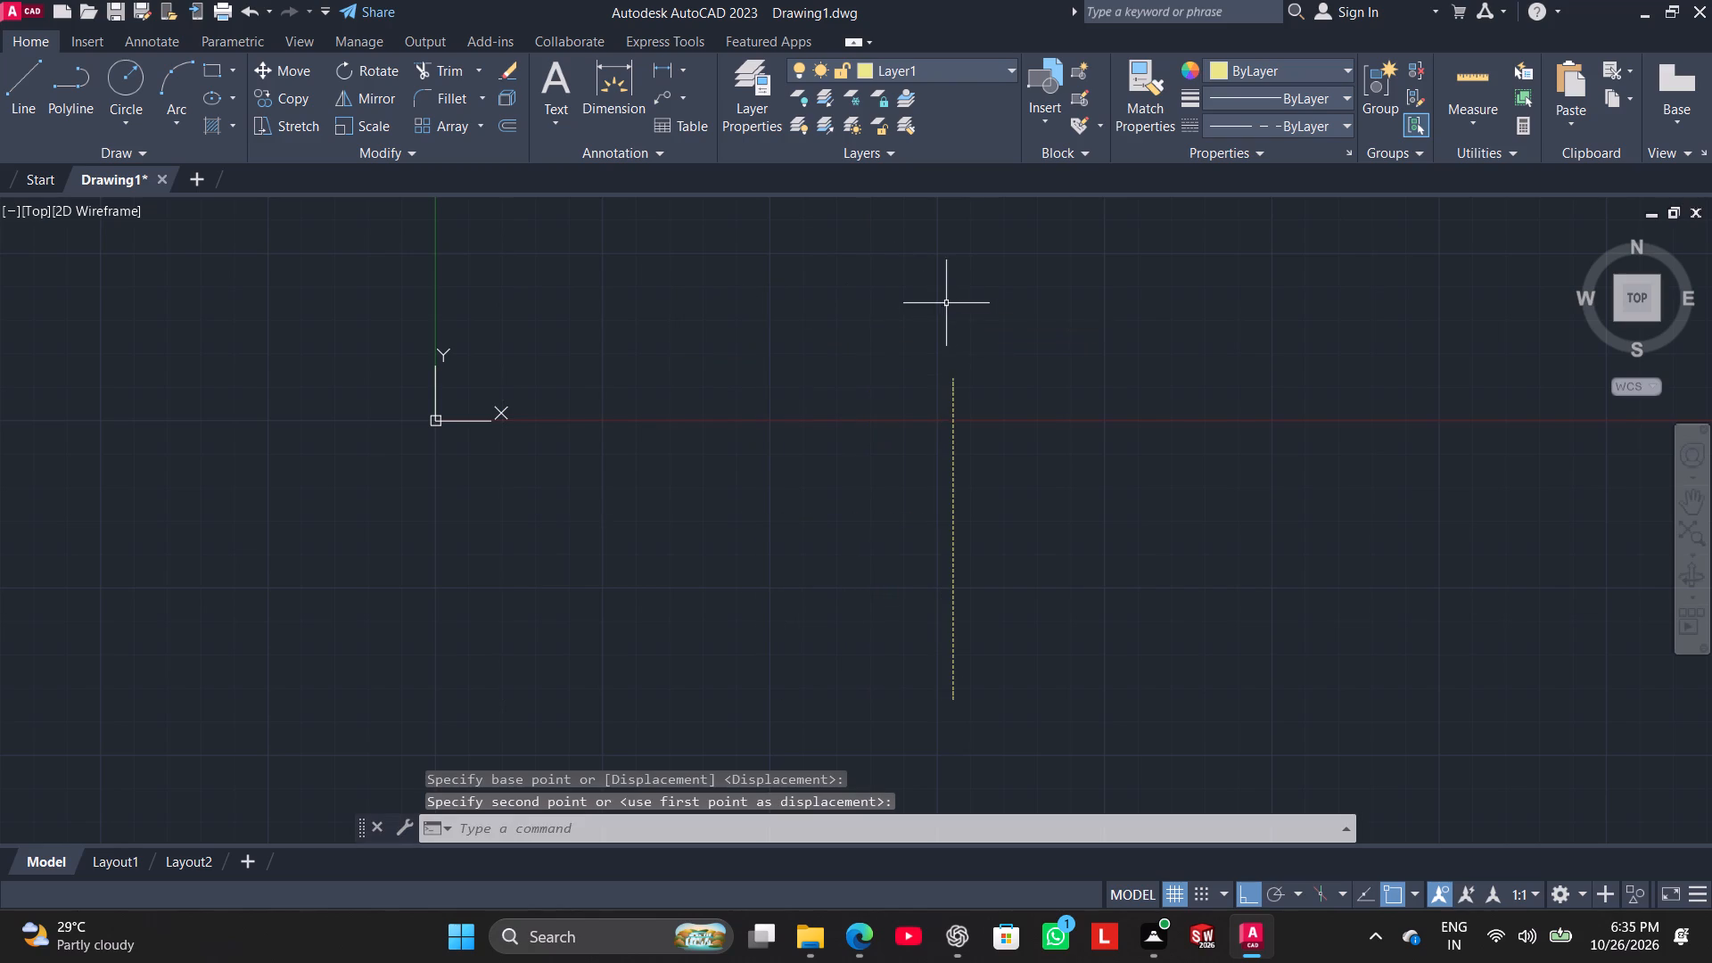
Move the vertical centre line straight up so that it lies entirely above the X axis.
click(296, 80)
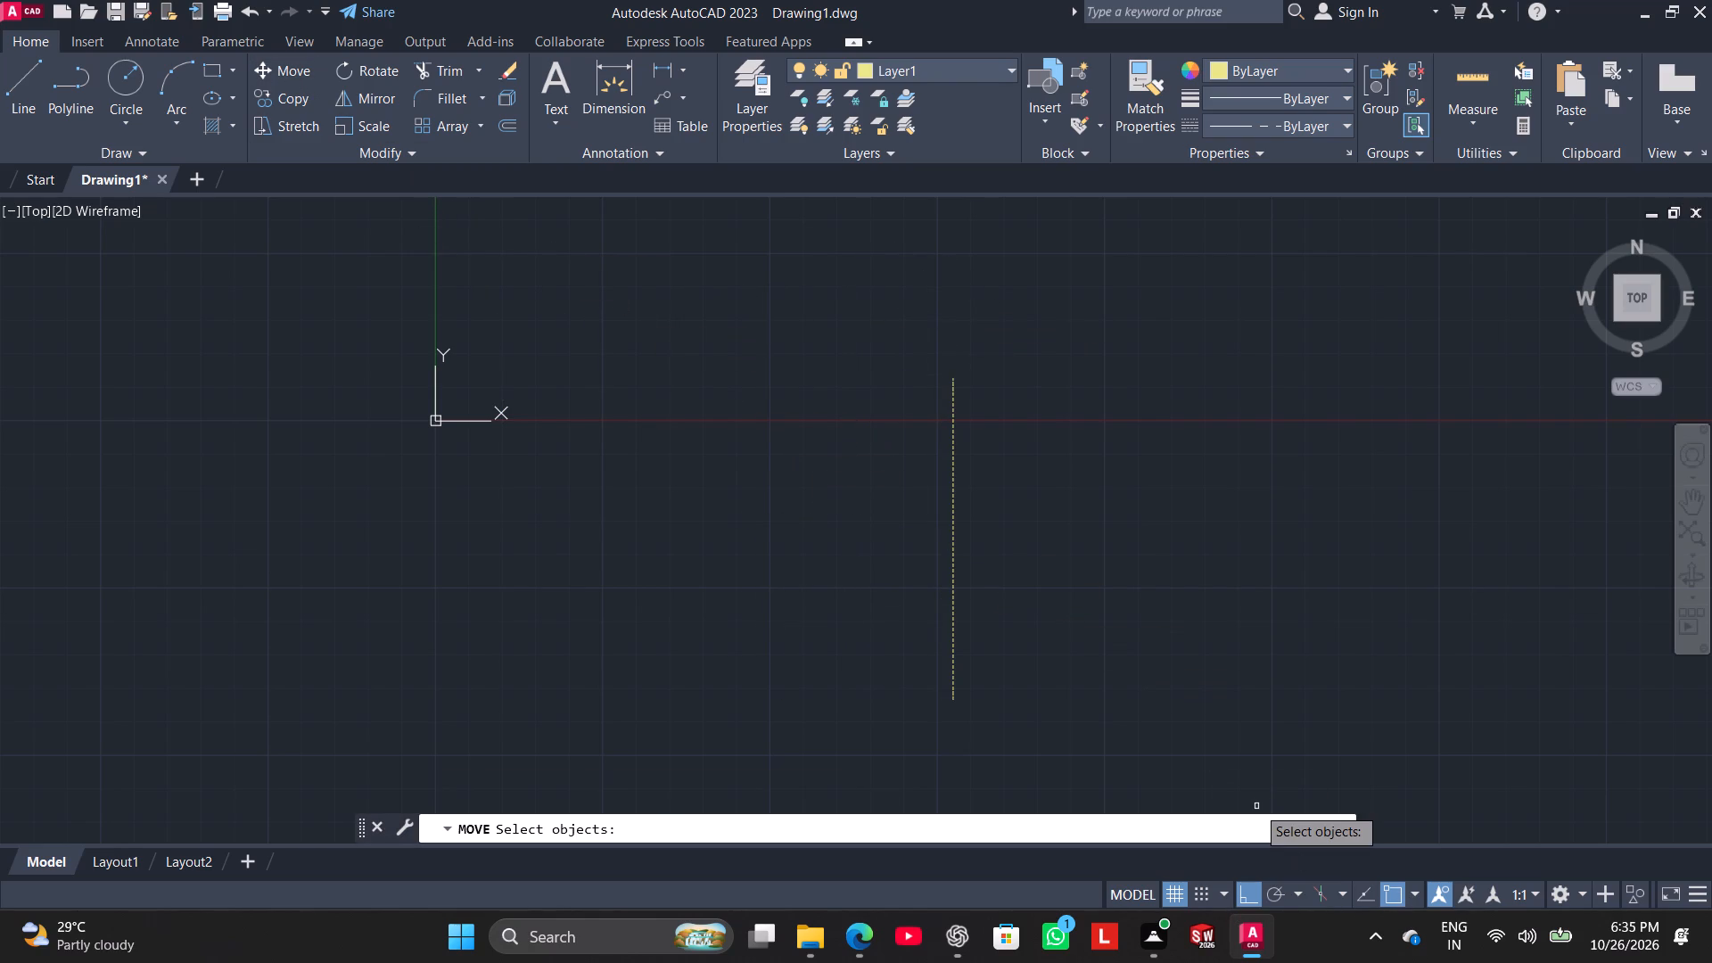
drag(956, 533, 966, 352)
click(307, 72)
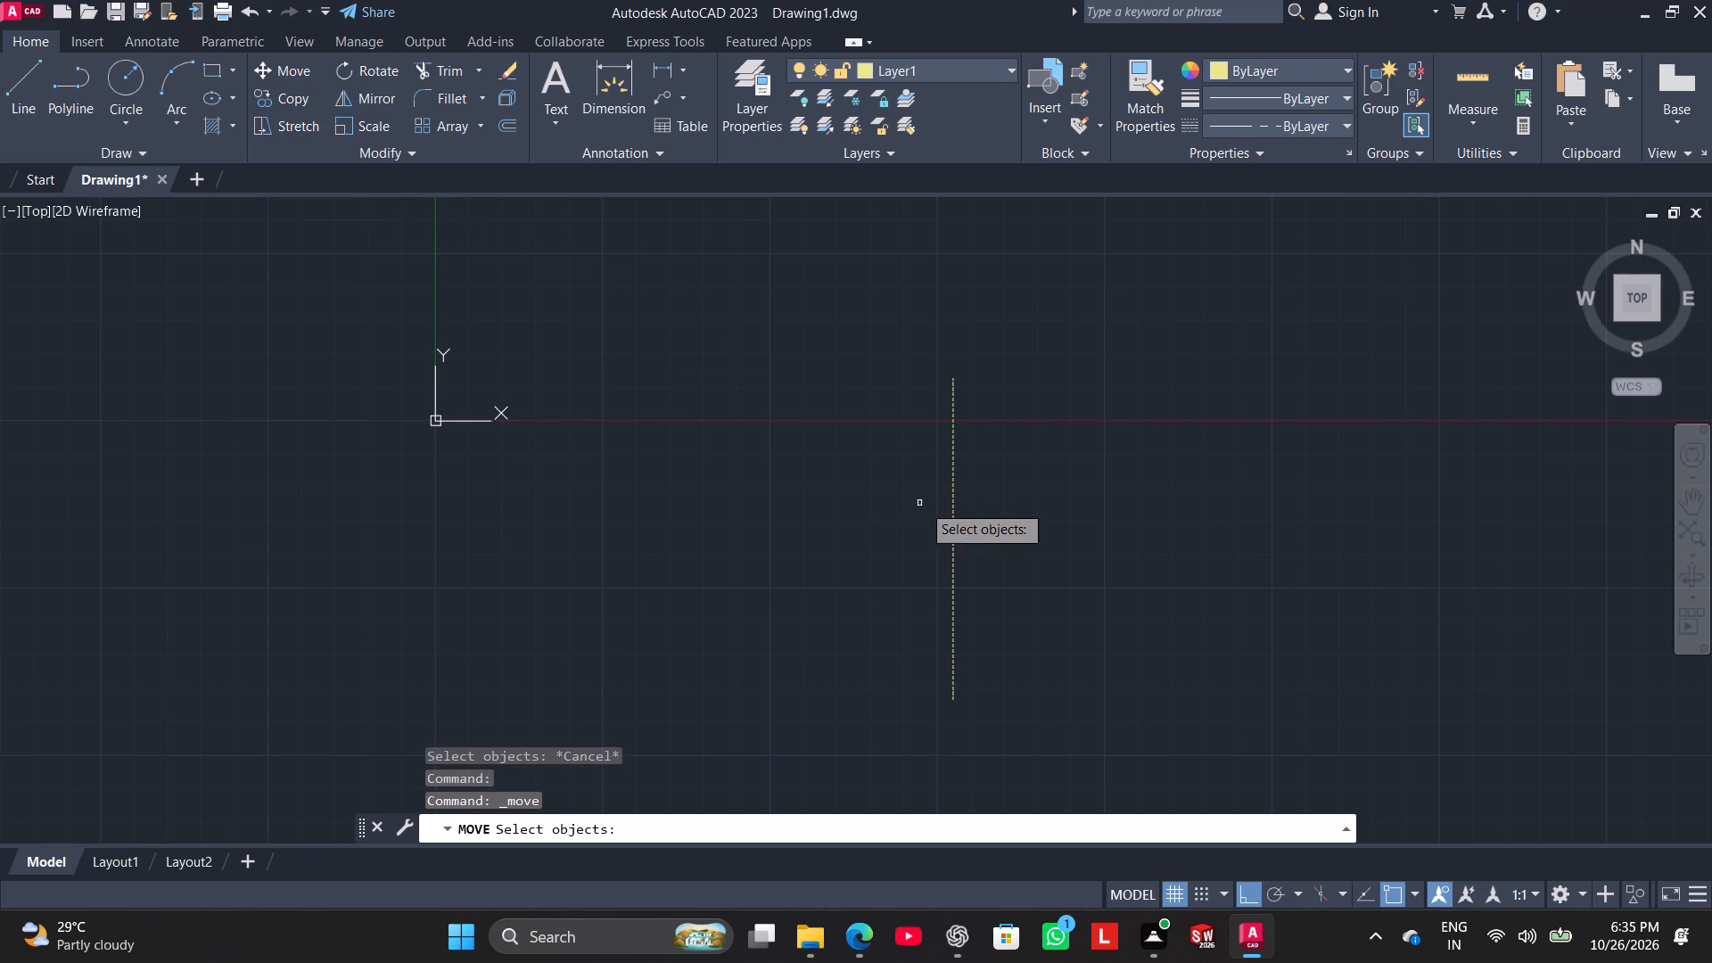
click(951, 525)
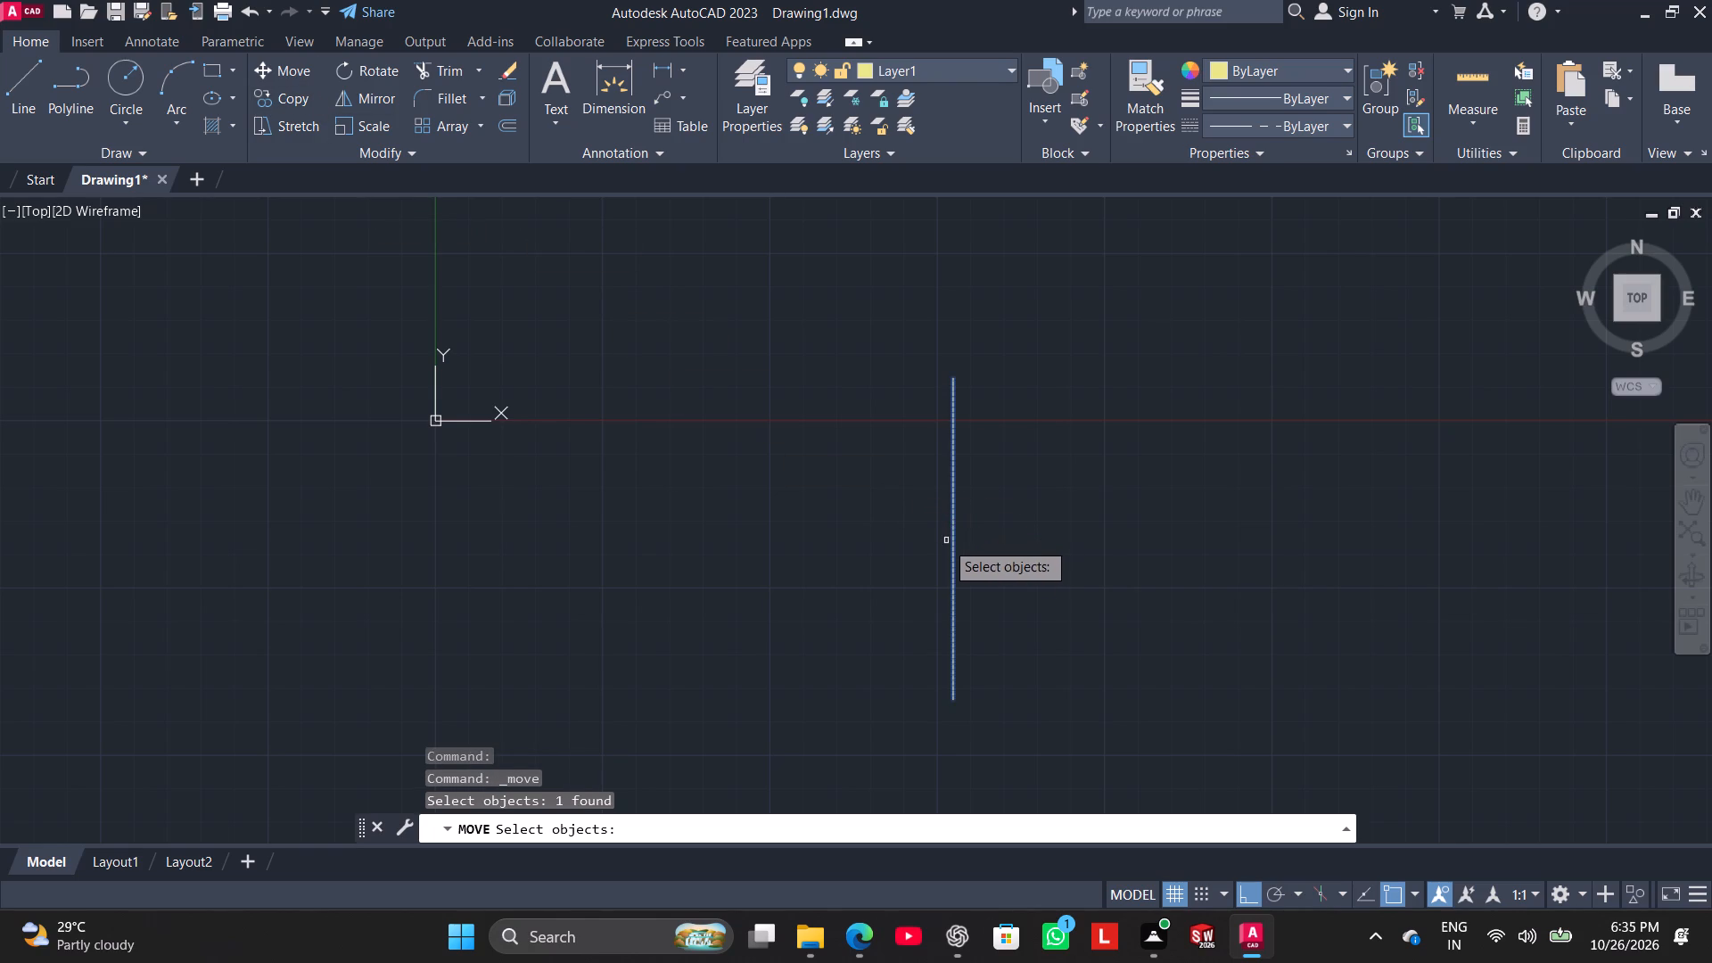
key(Return)
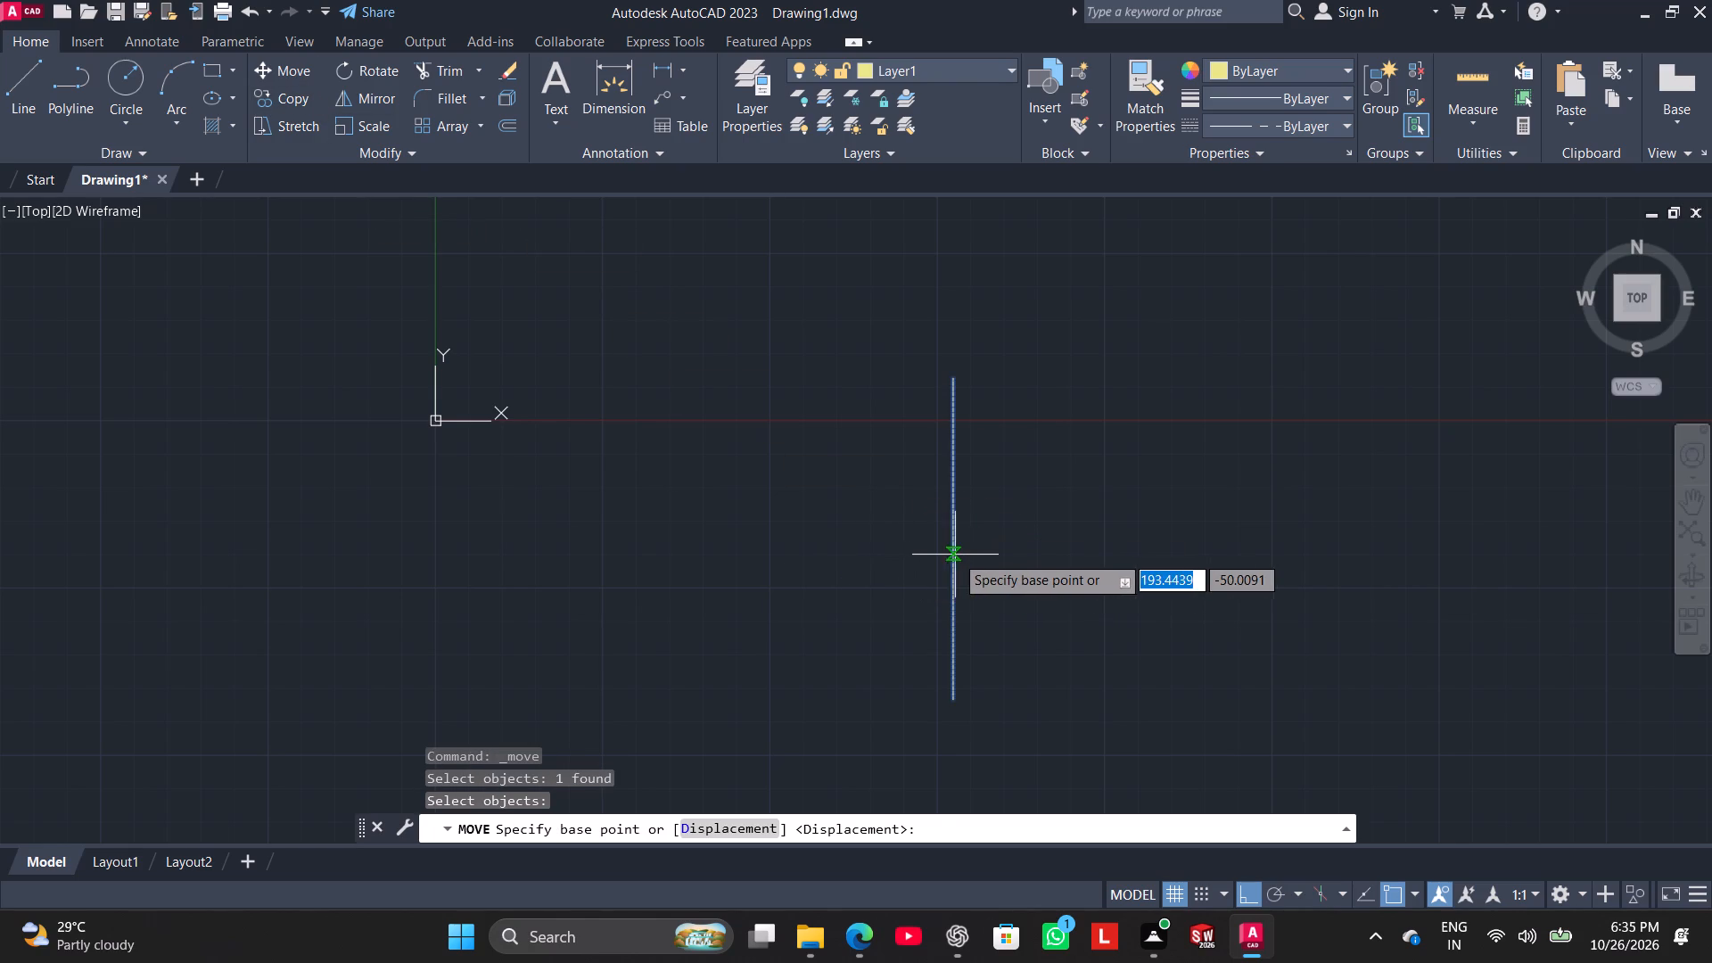
drag(955, 555, 962, 263)
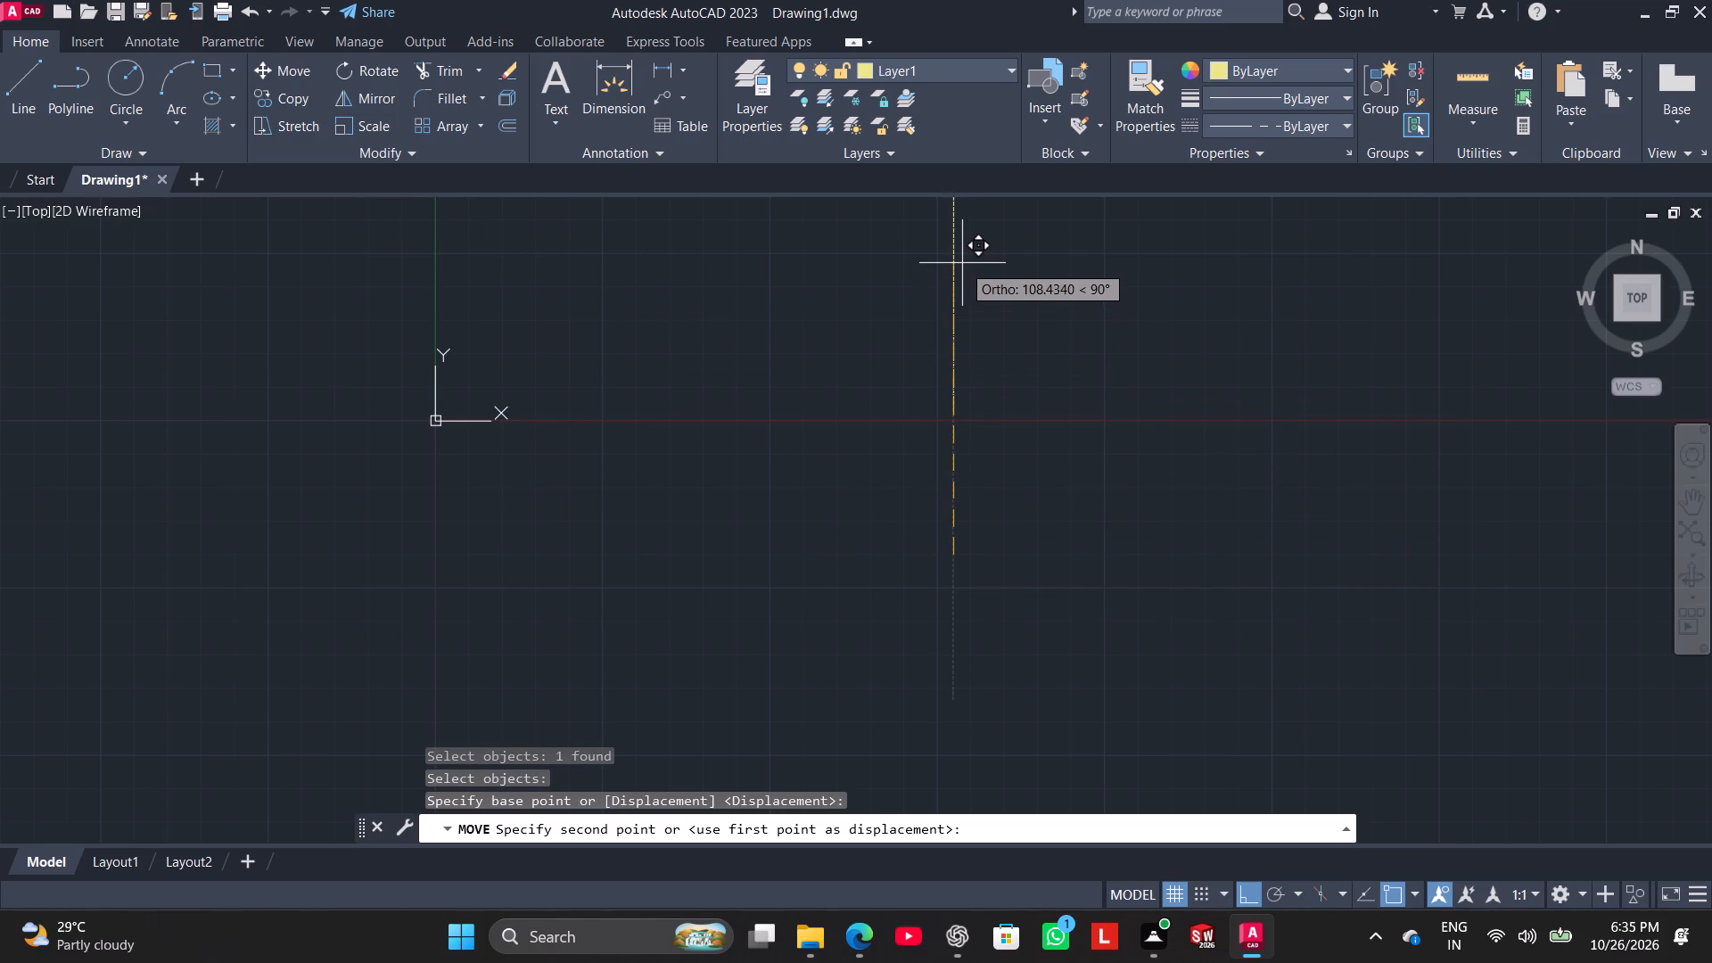
drag(962, 263, 962, 254)
middle_drag(1000, 315, 984, 585)
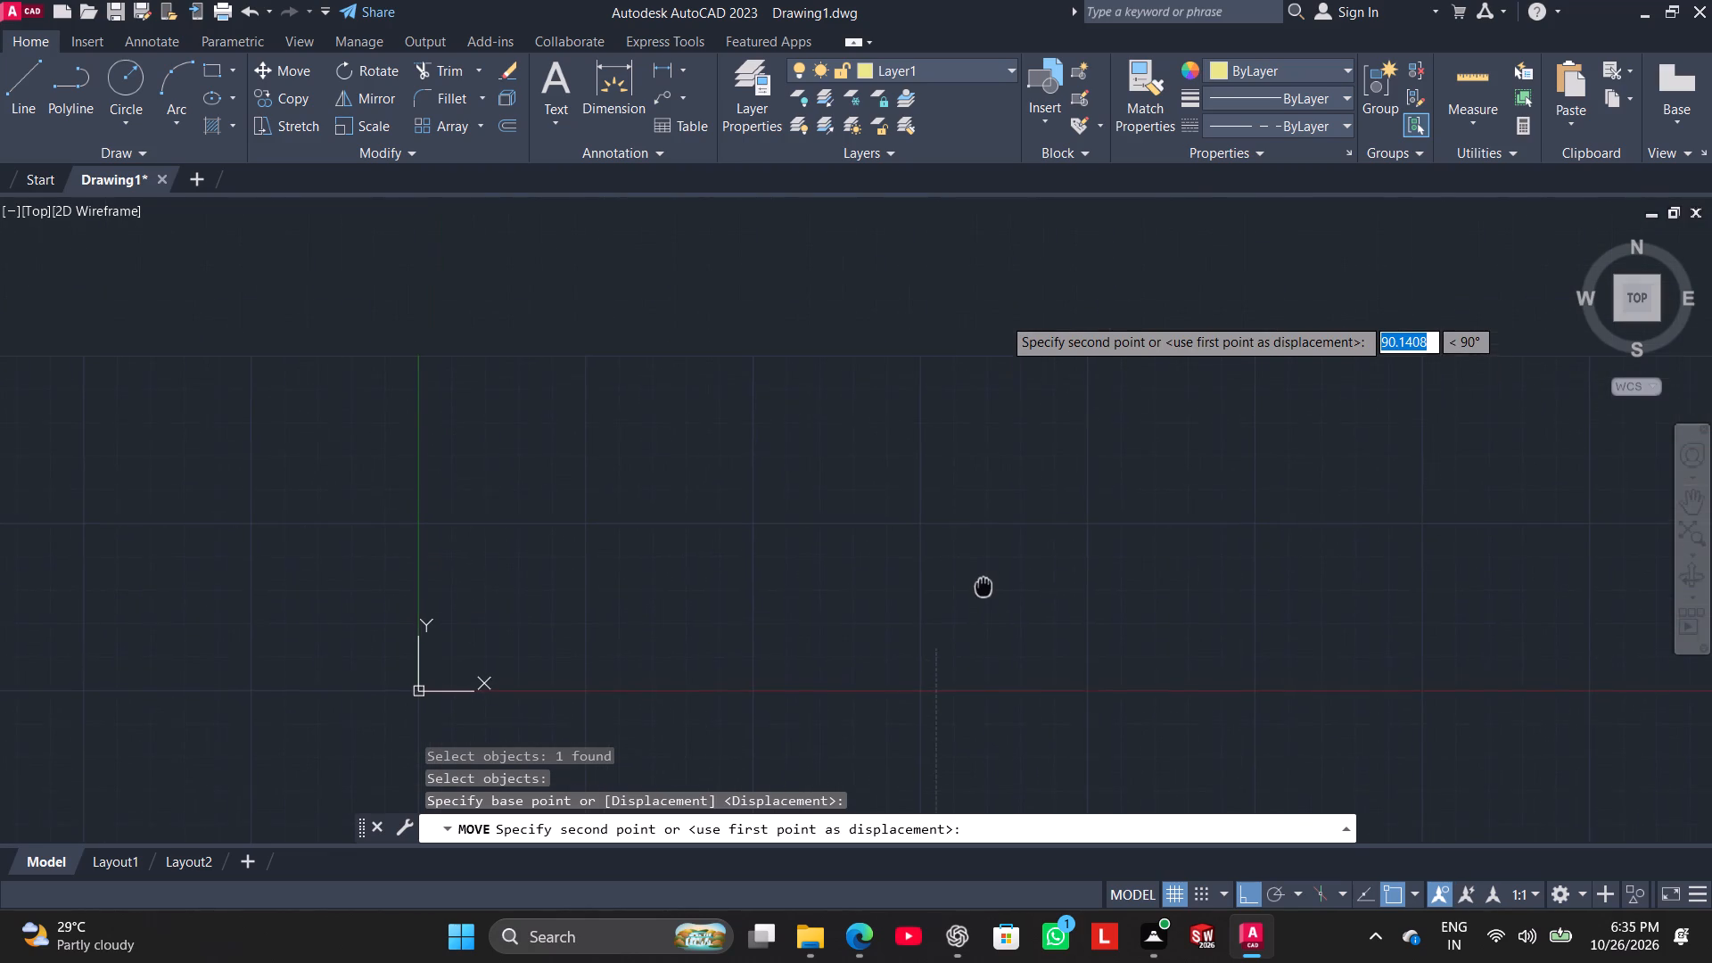
middle_drag(984, 585, 984, 574)
click(983, 392)
right_click(1068, 410)
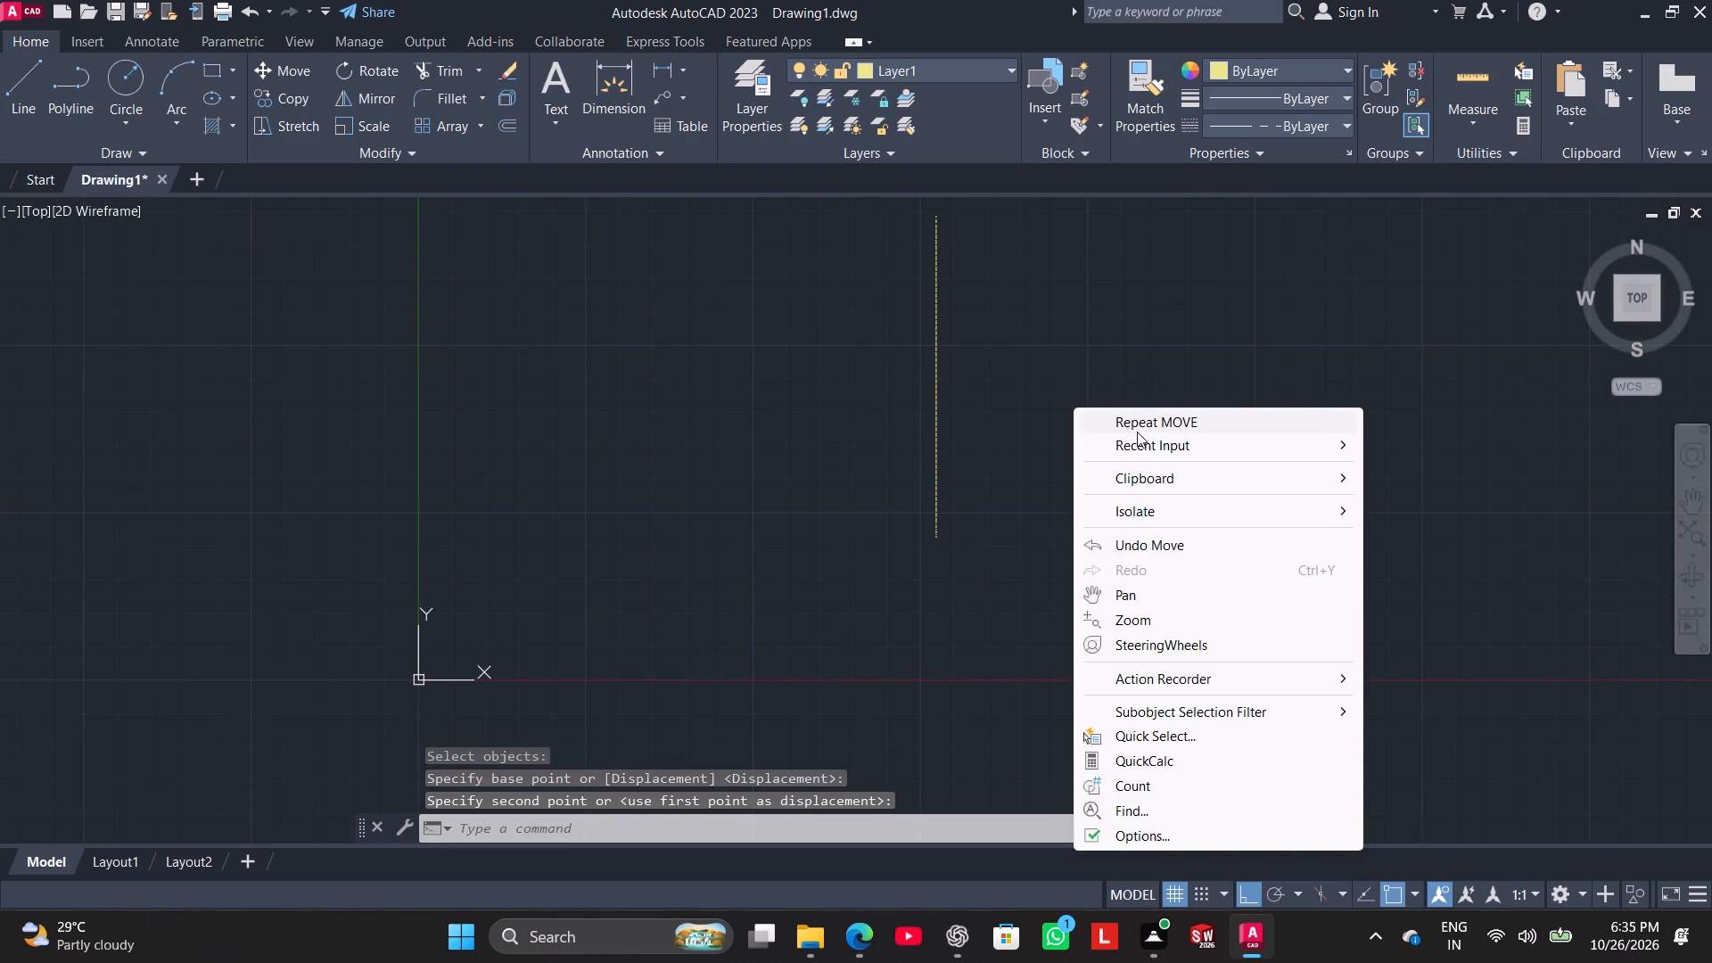
click(787, 465)
right_click(793, 465)
click(713, 454)
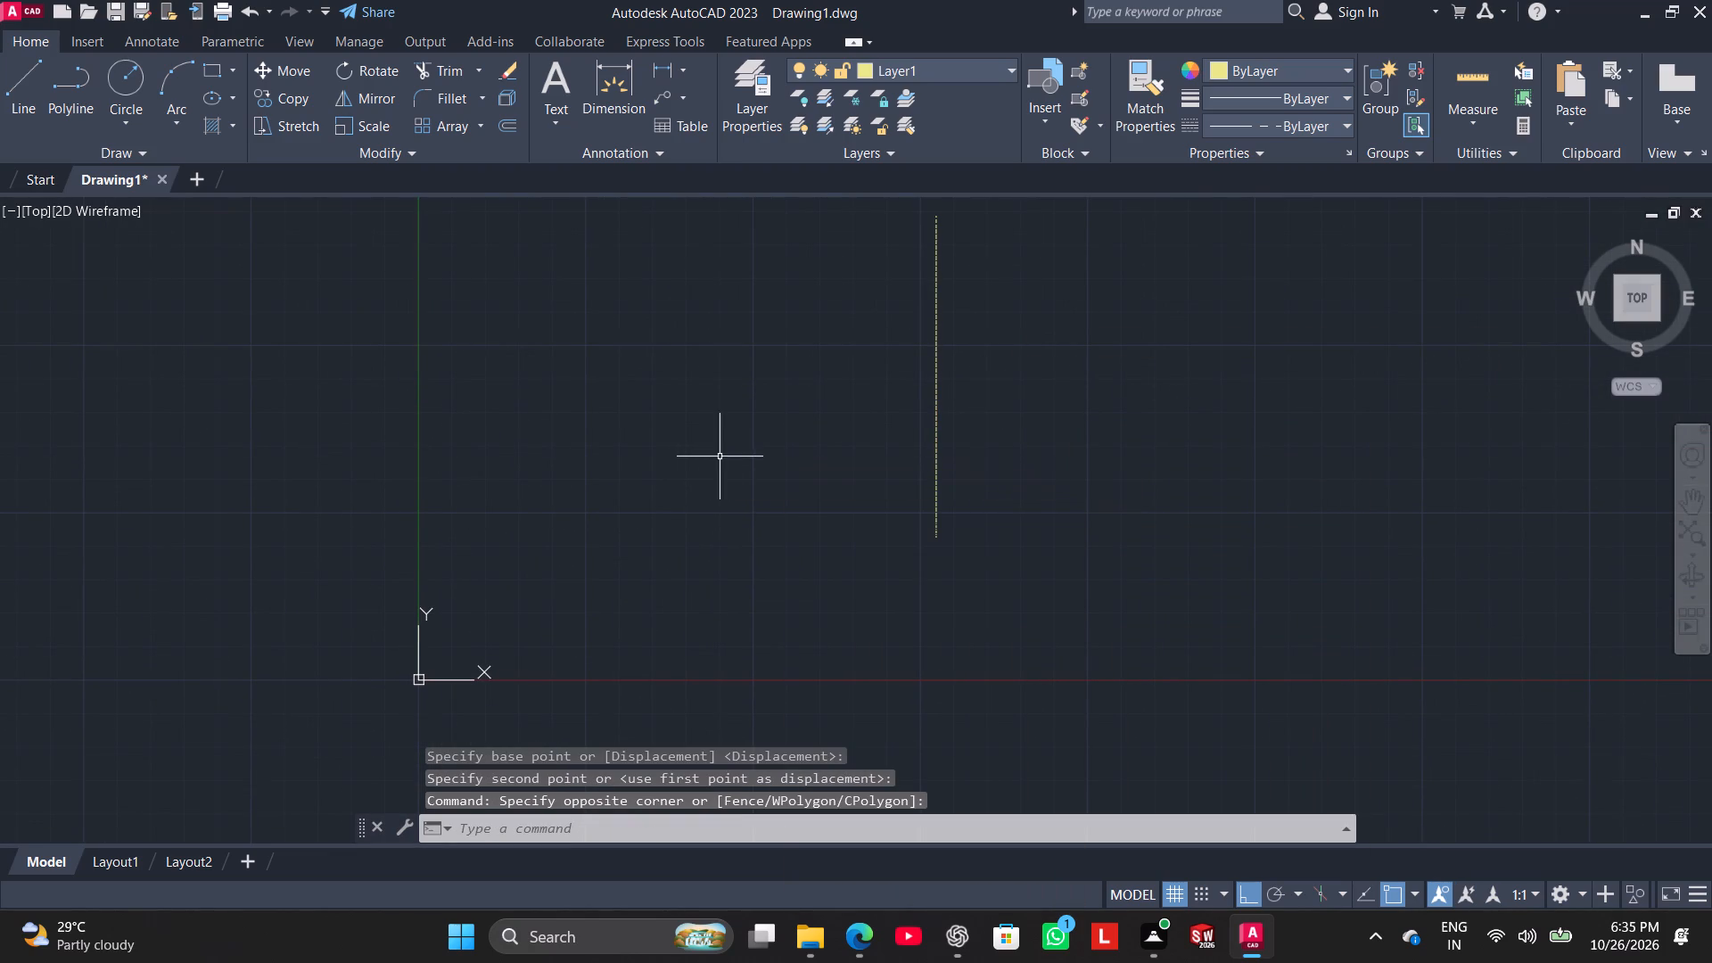
Draw a 92-unit vertical centre line straight upward from the top endpoint of the existing 120-unit centre line.
middle_drag(730, 457, 588, 542)
middle_drag(660, 557, 625, 531)
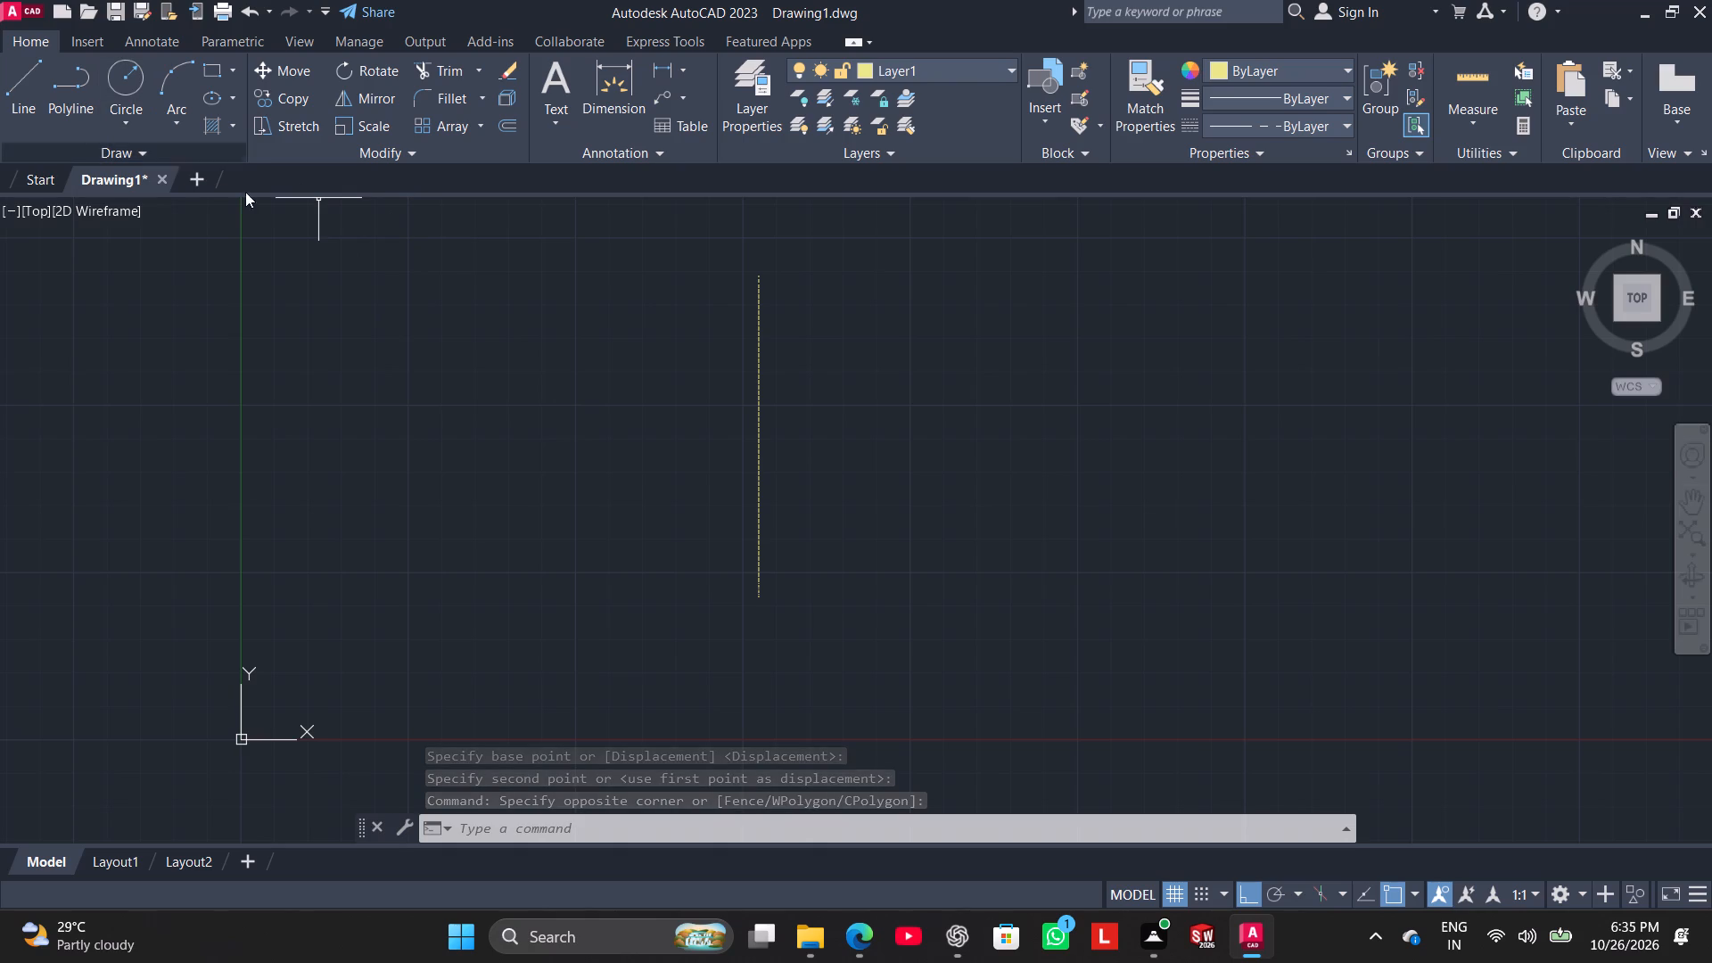
scroll(917, 429, down, 1)
scroll(886, 440, up, 1)
scroll(809, 460, up, 1)
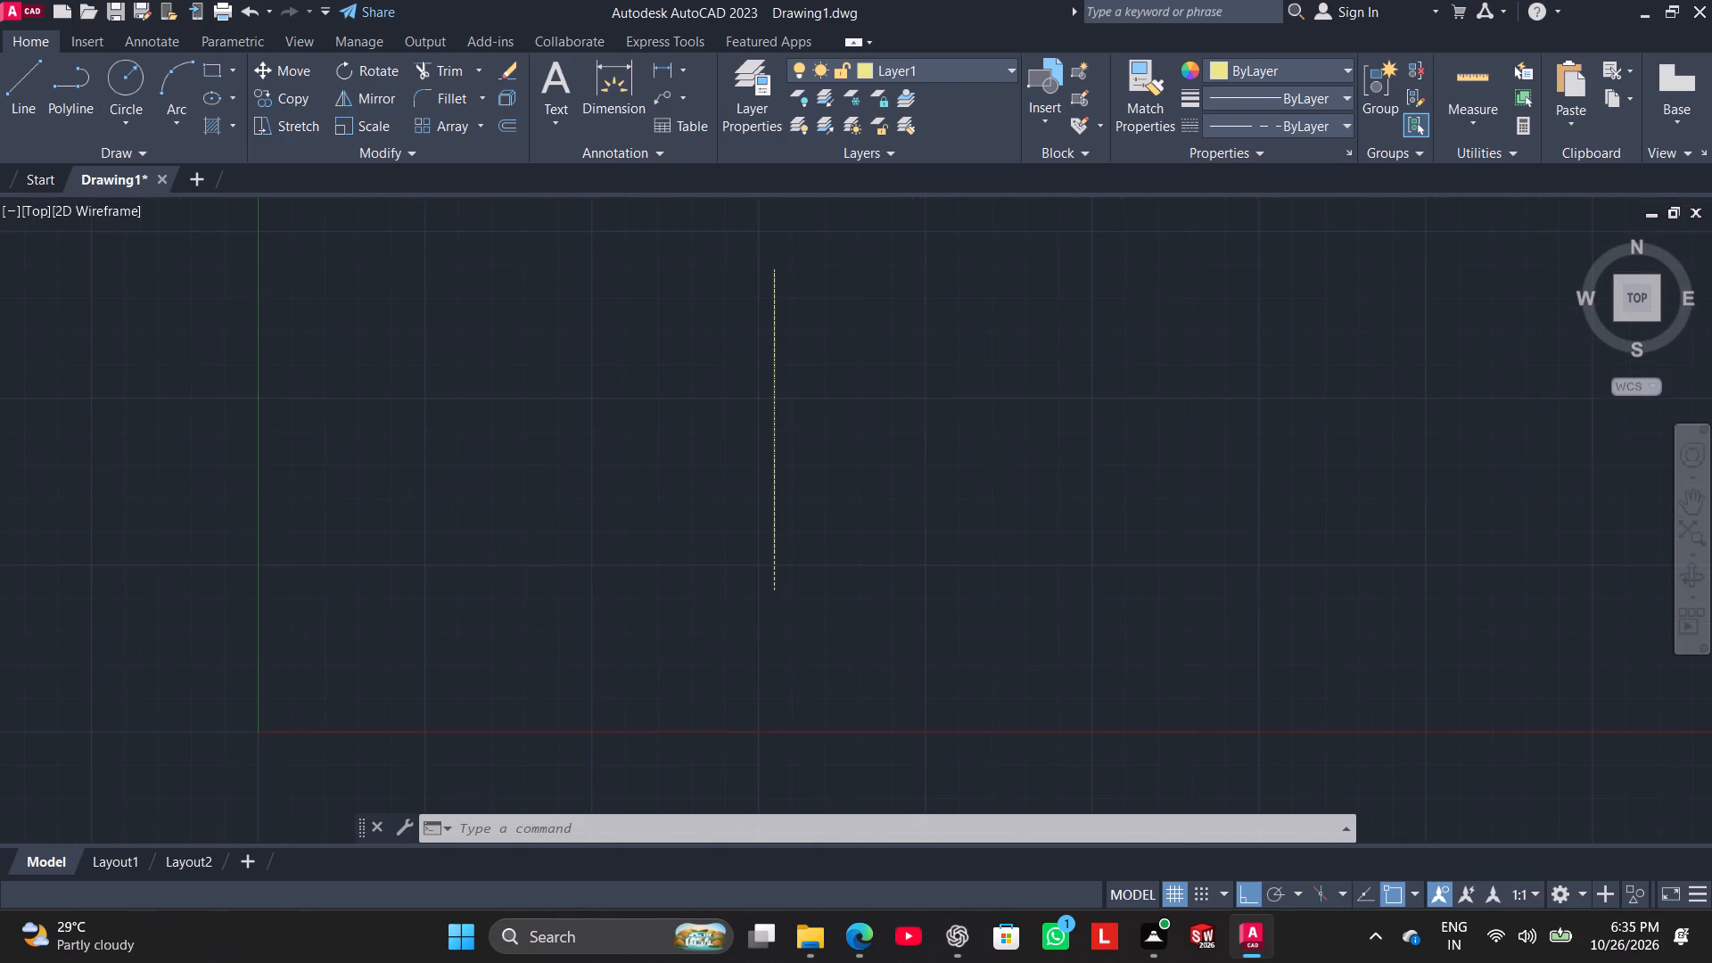
middle_drag(698, 445, 710, 534)
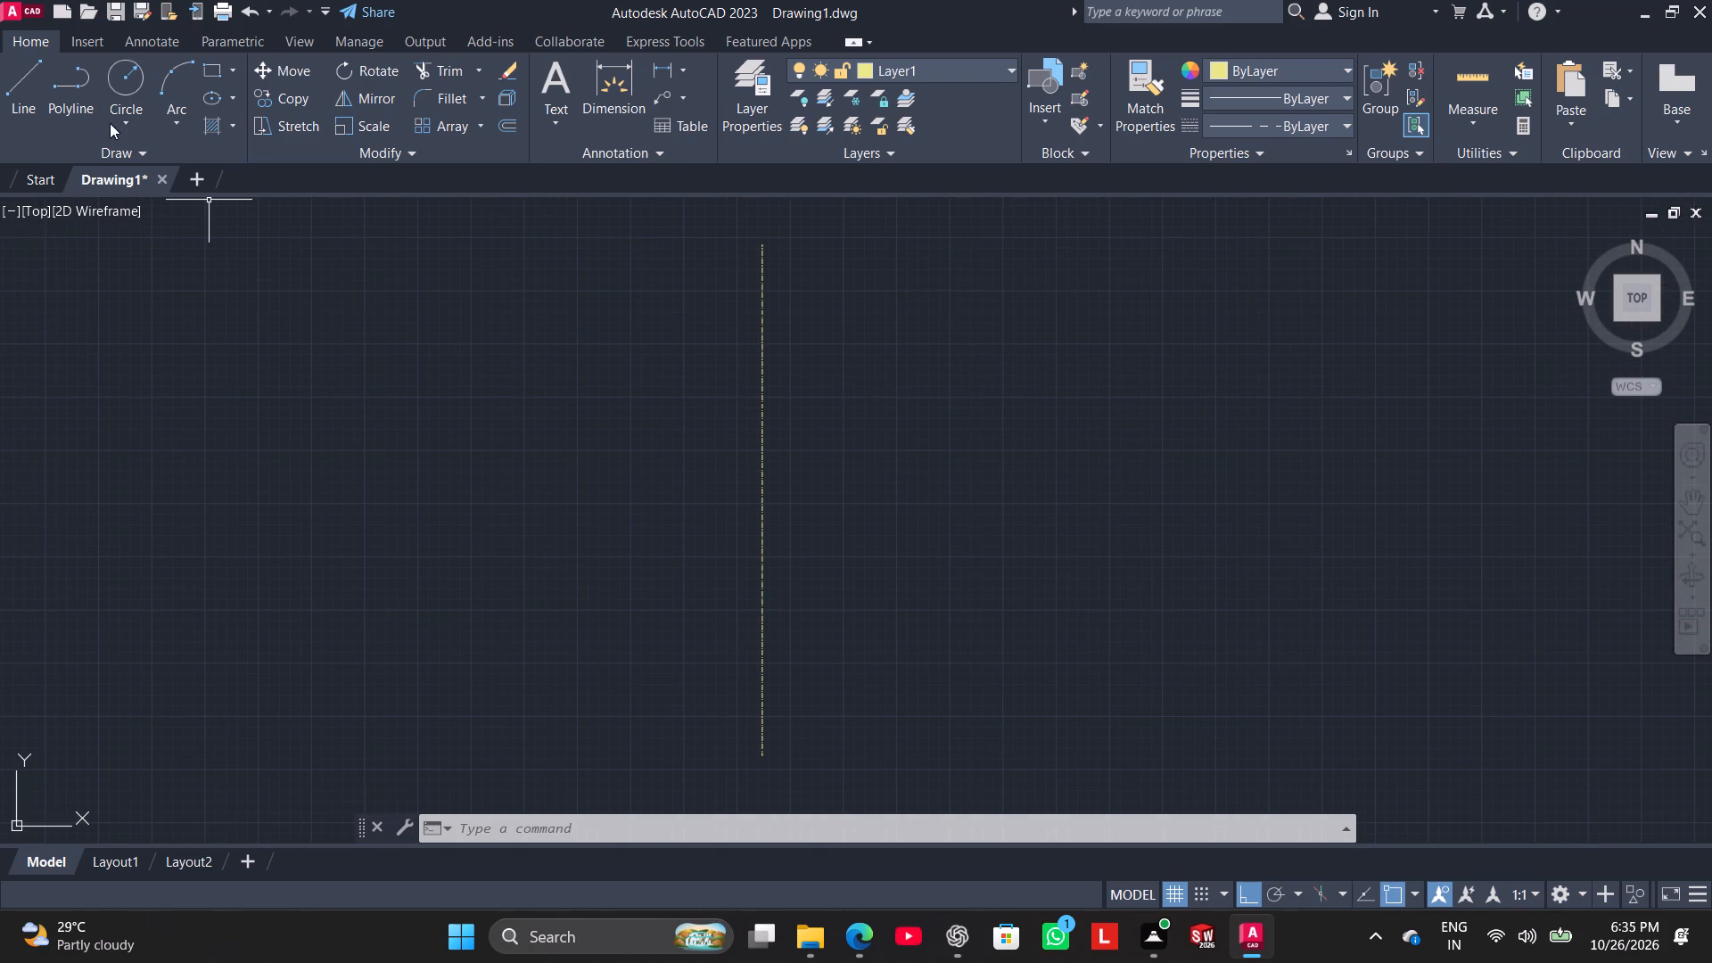
click(31, 81)
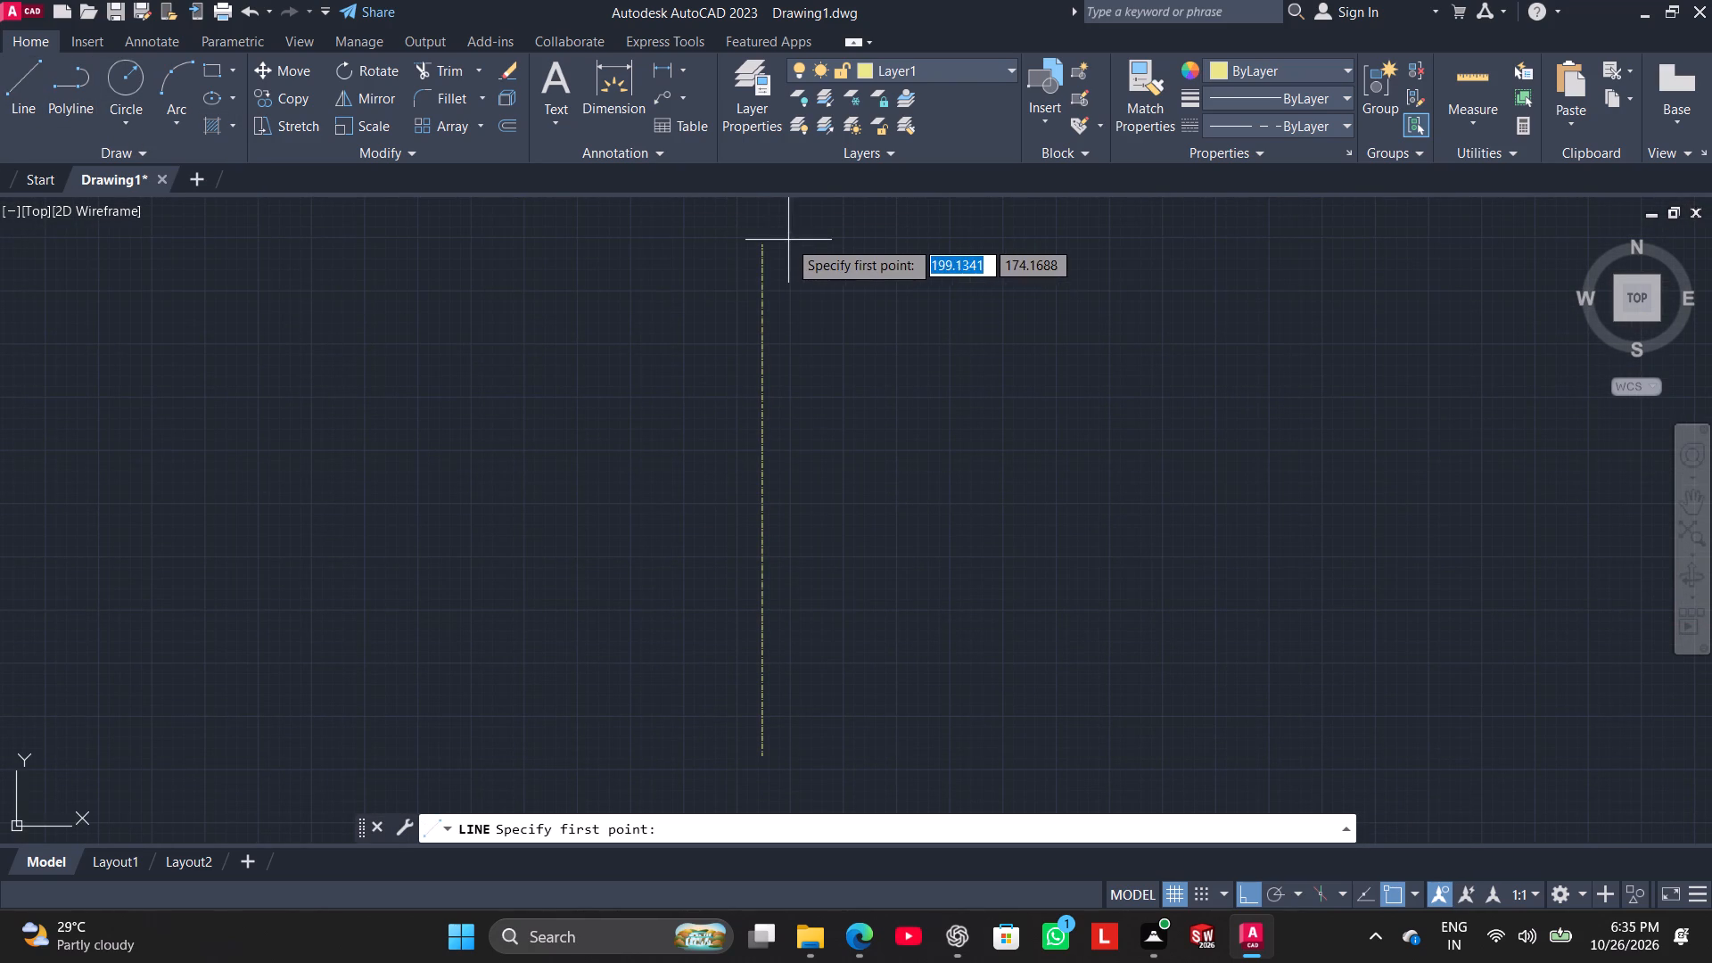
middle_drag(802, 258, 827, 545)
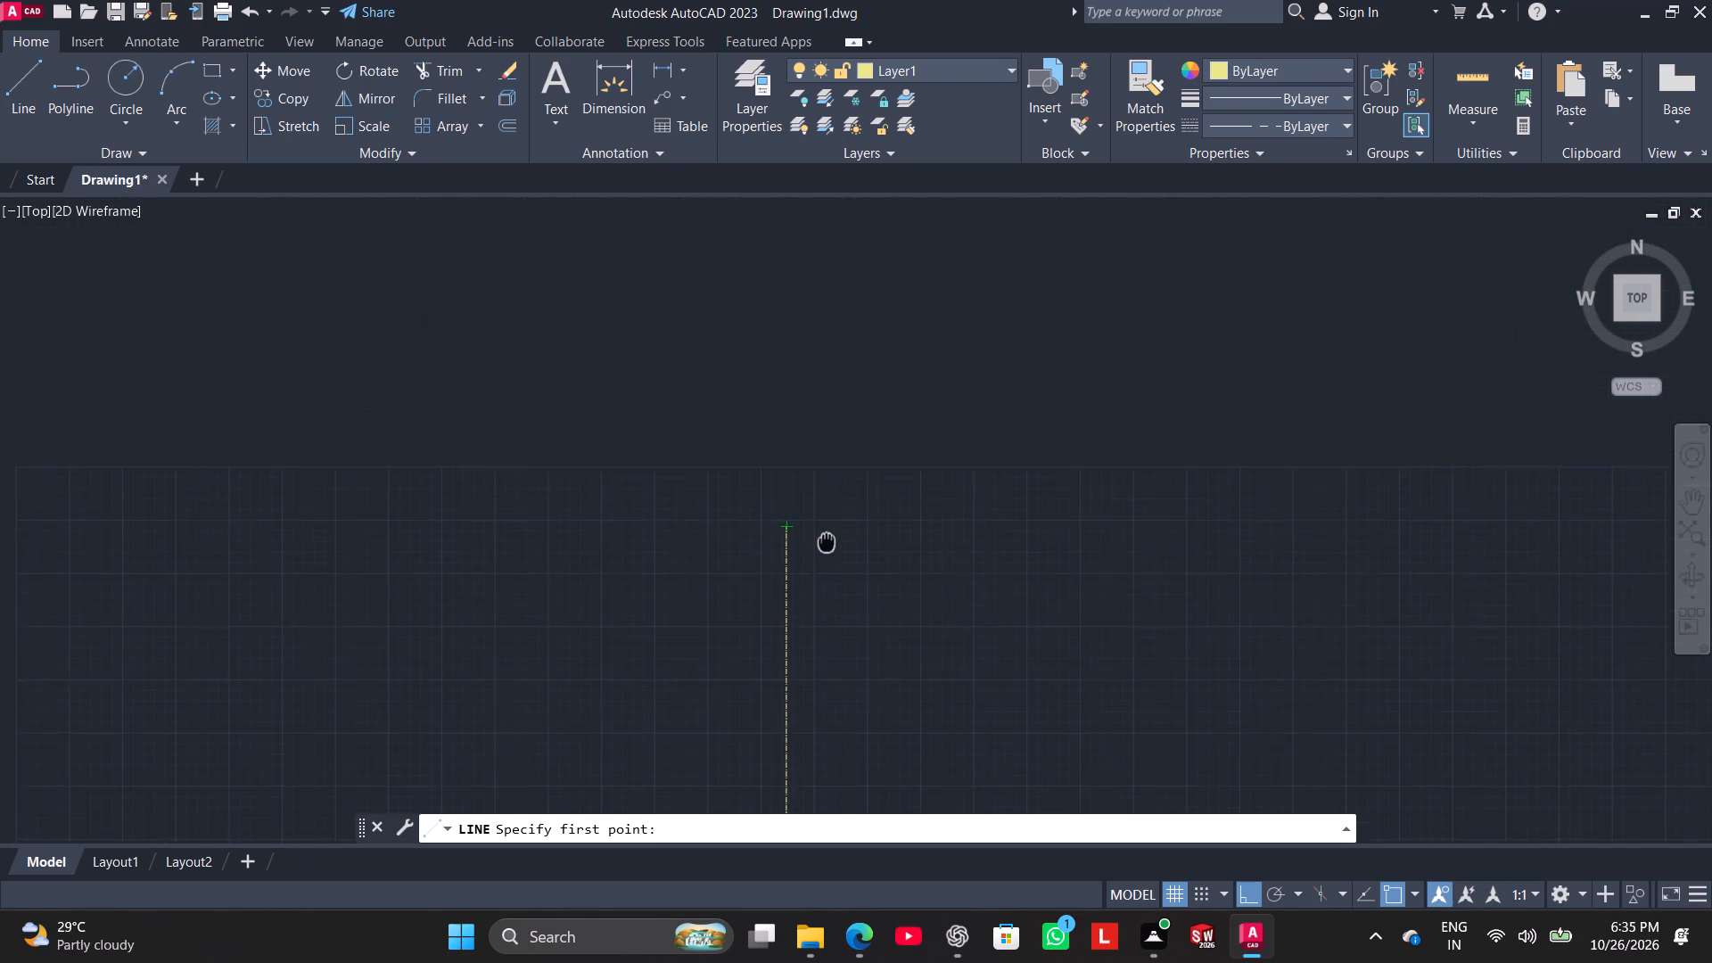
middle_drag(827, 545, 827, 575)
click(789, 562)
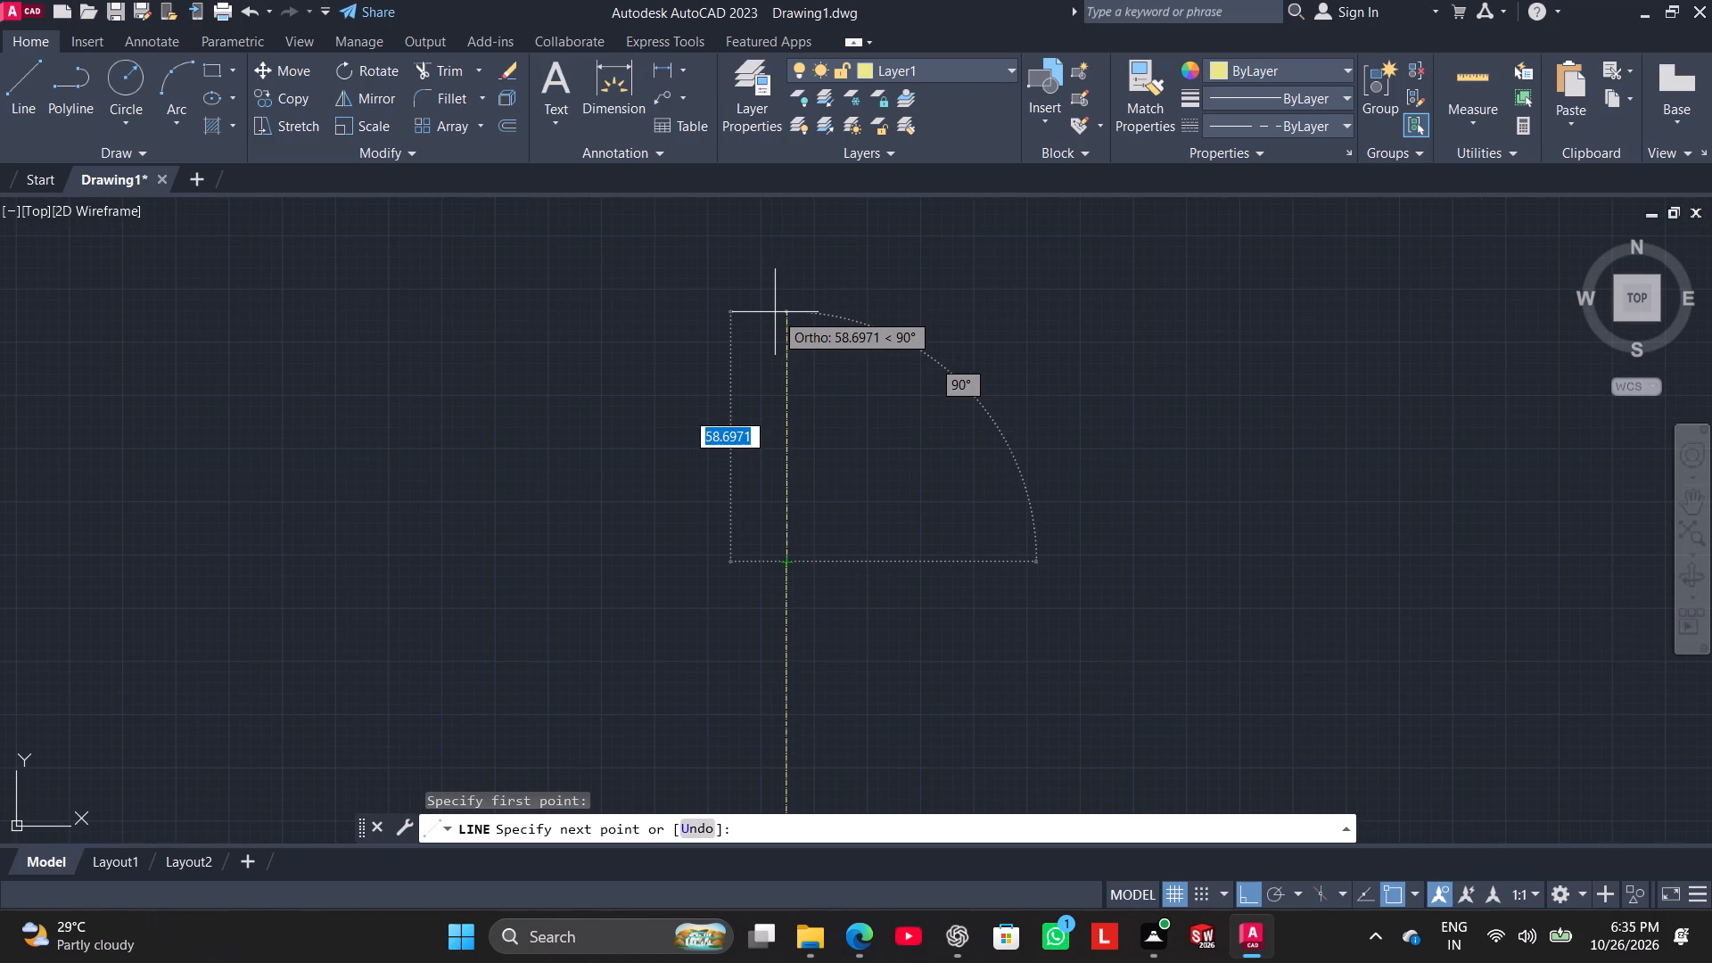
text(92)
key(Return)
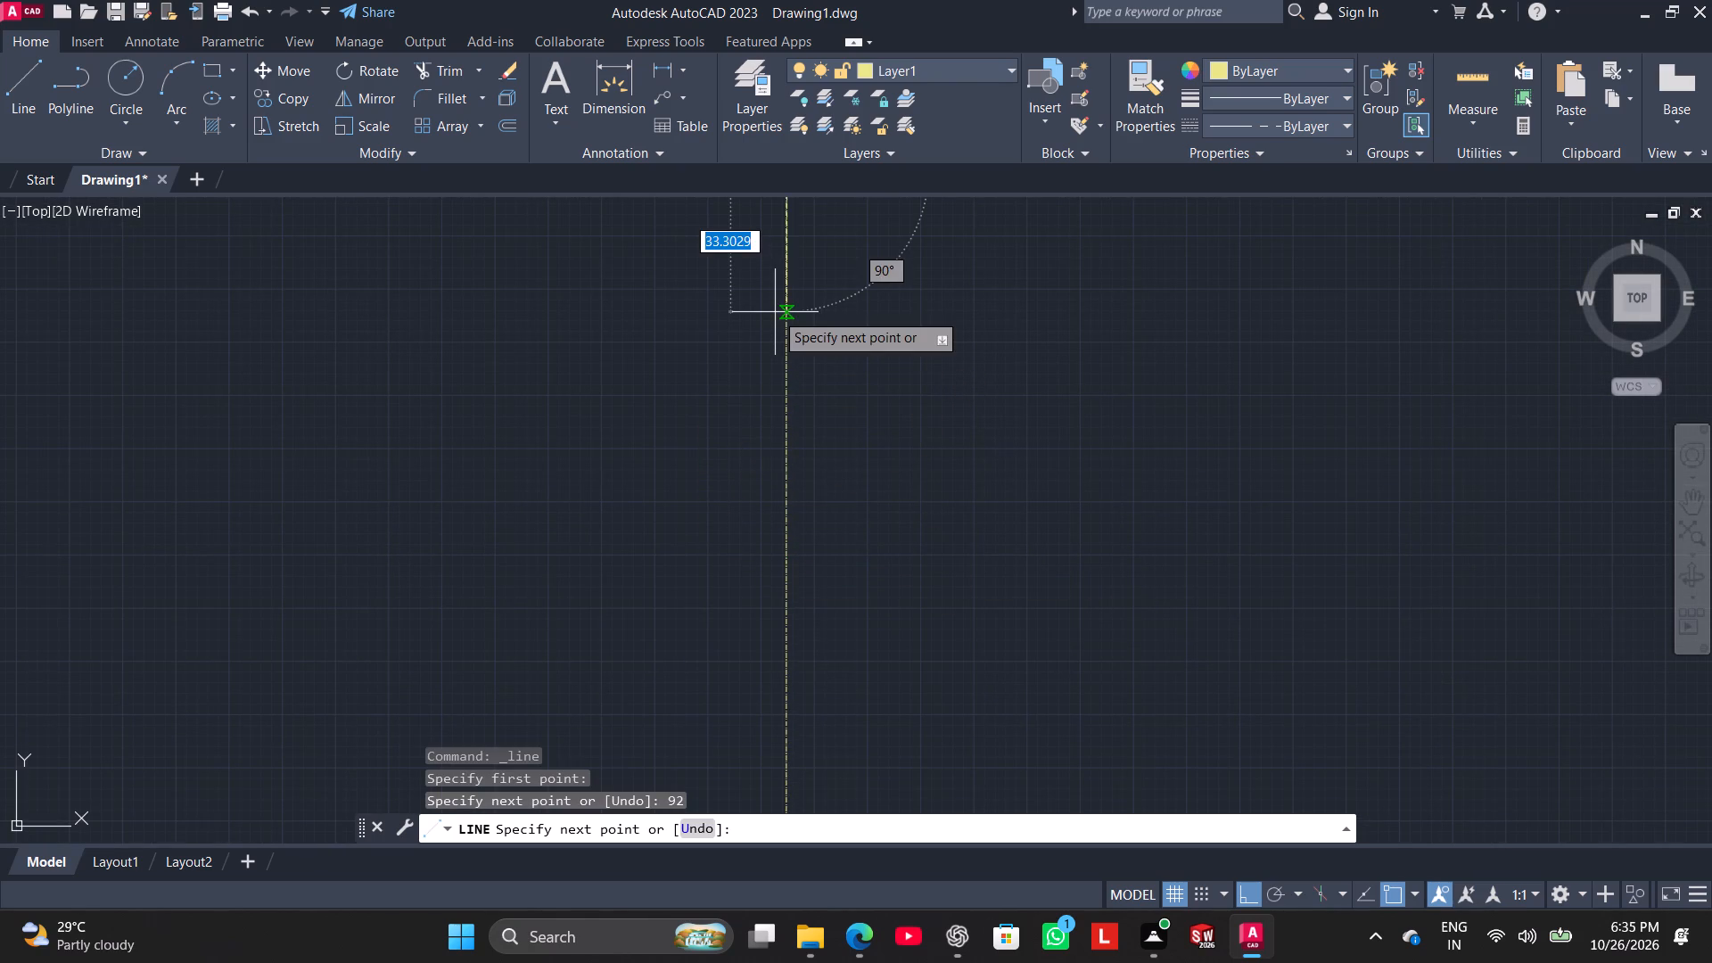
right_click(998, 396)
click(1071, 413)
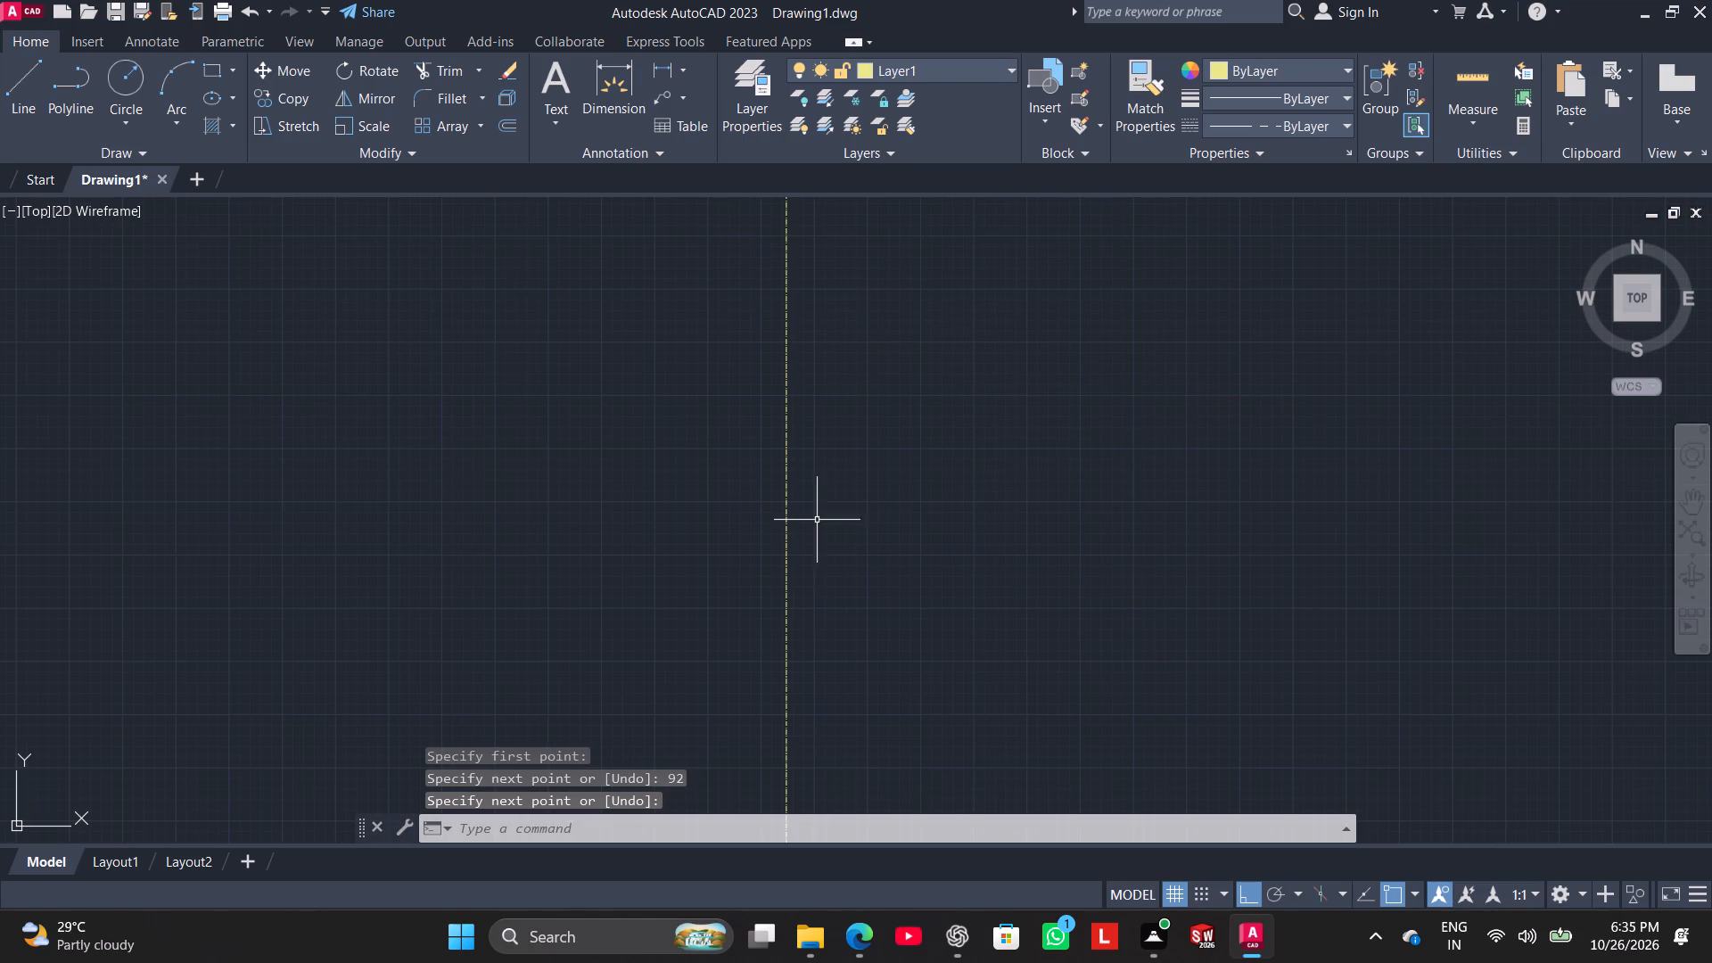
Move both collinear vertical centre lines together horizontally in the positive X direction, away from the Y axis.
scroll(819, 517, down, 1)
middle_drag(867, 551, 877, 437)
scroll(880, 449, down, 1)
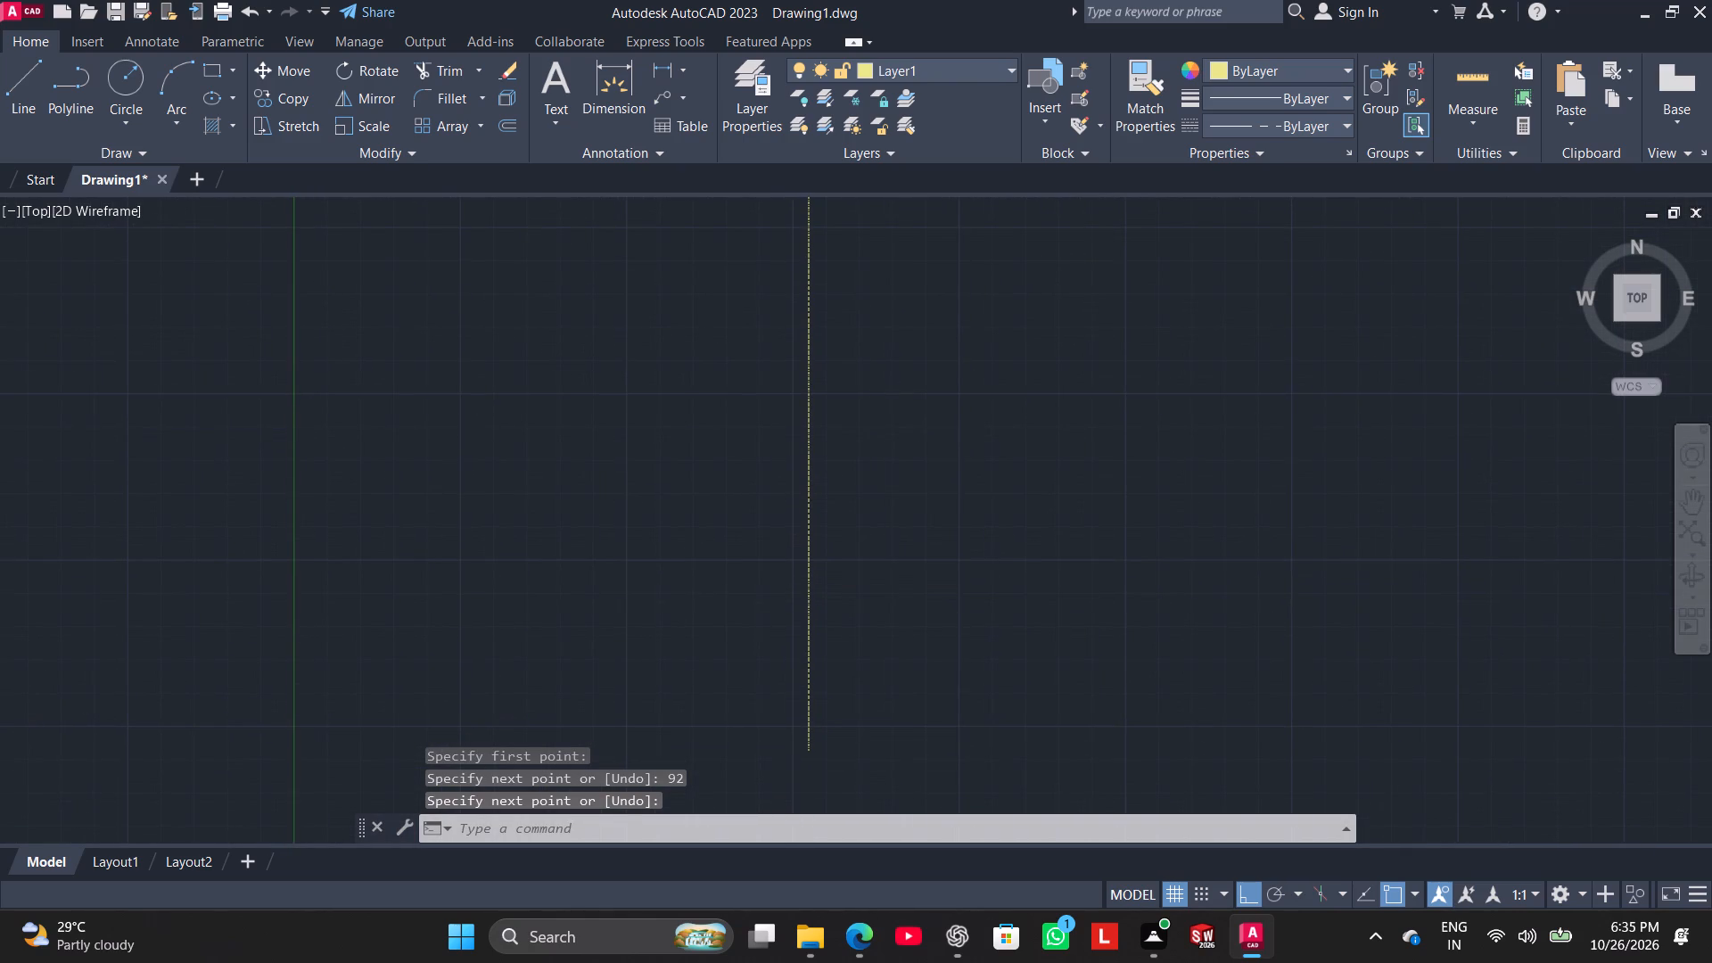
middle_drag(880, 449, 839, 497)
scroll(845, 497, down, 1)
scroll(845, 497, up, 1)
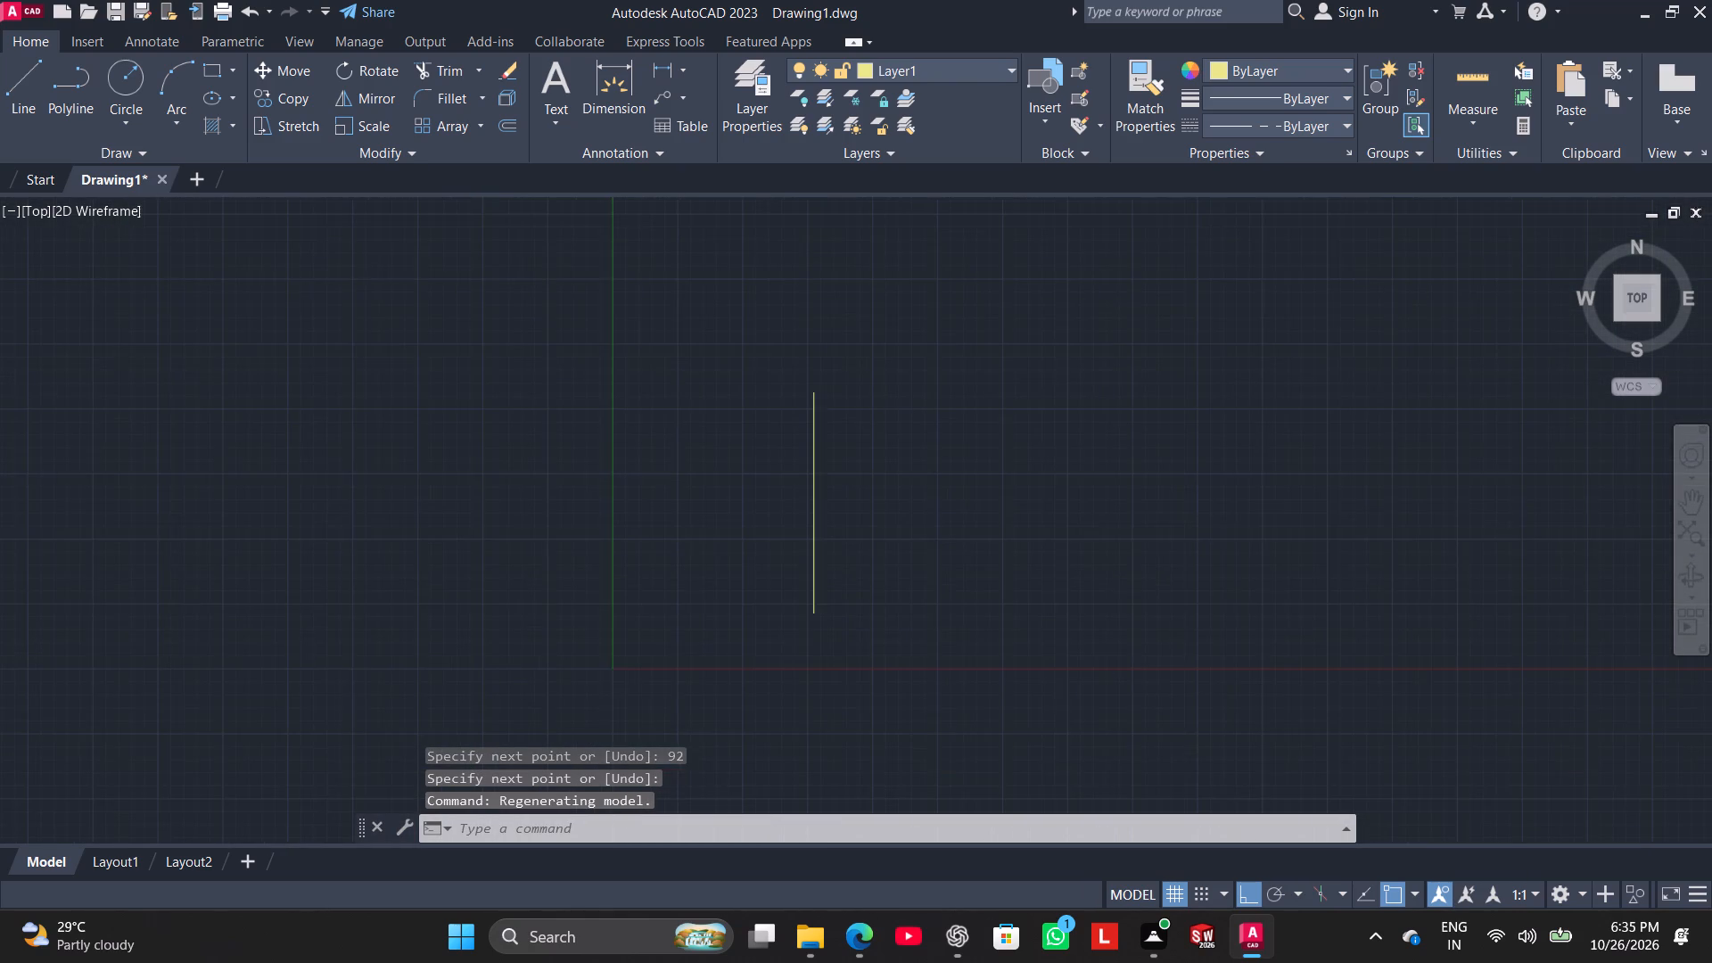
scroll(845, 497, up, 1)
scroll(845, 497, down, 1)
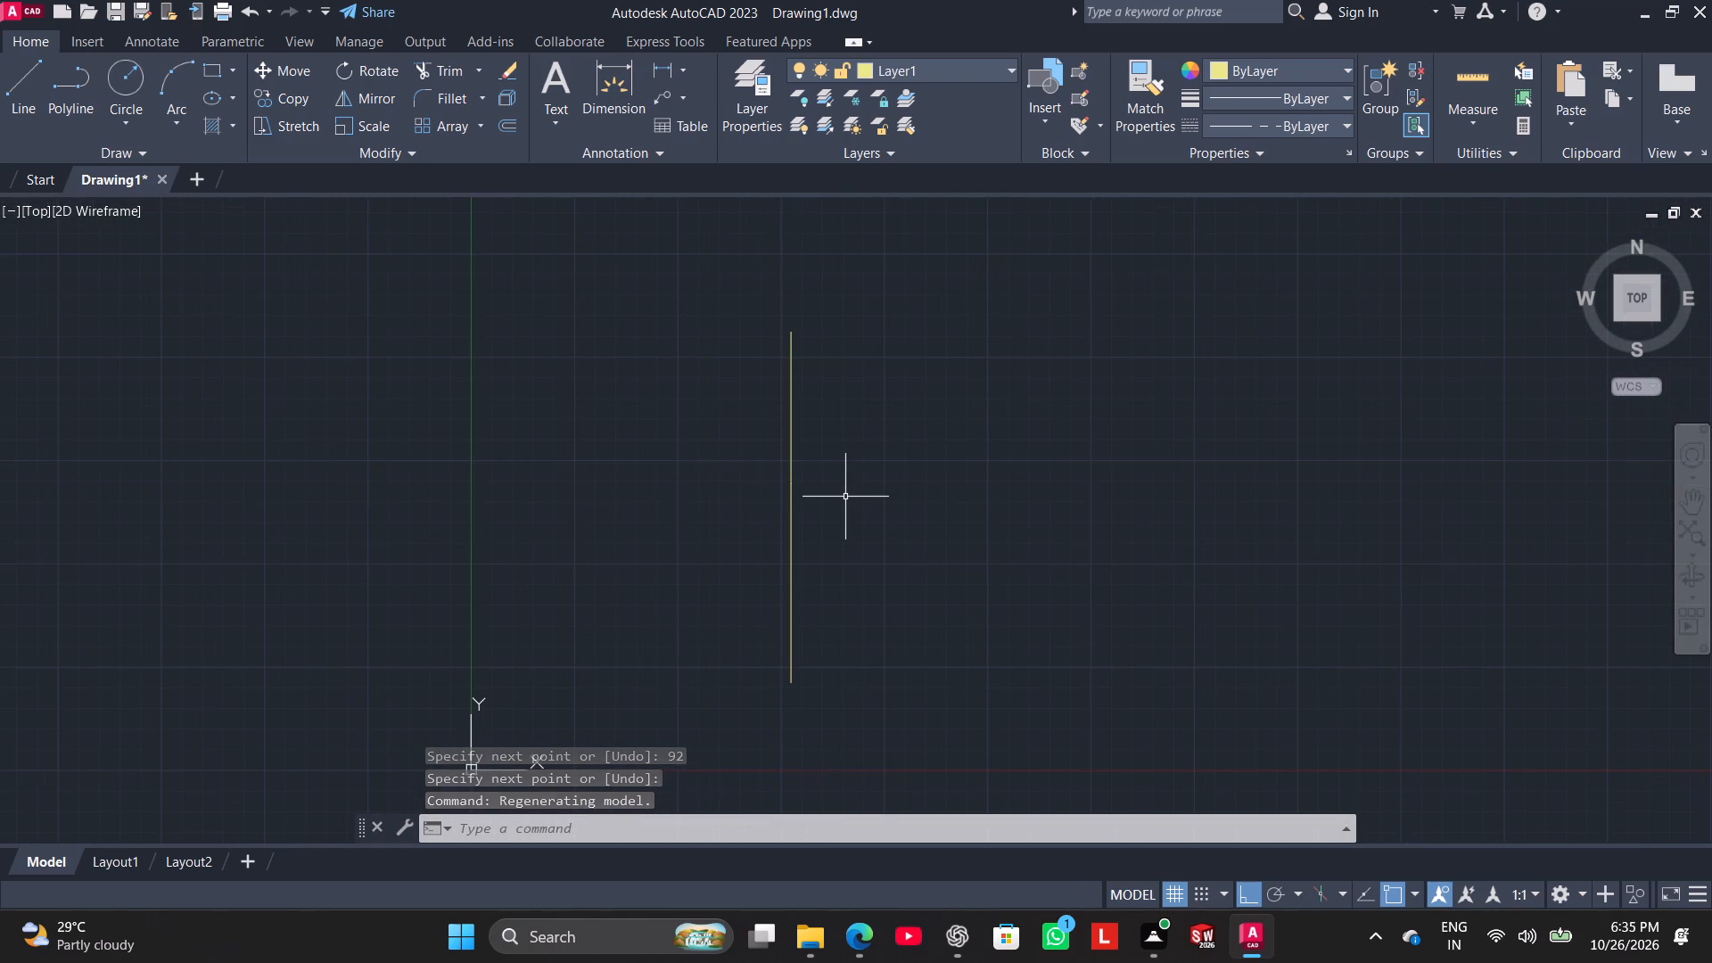
middle_drag(844, 497, 709, 507)
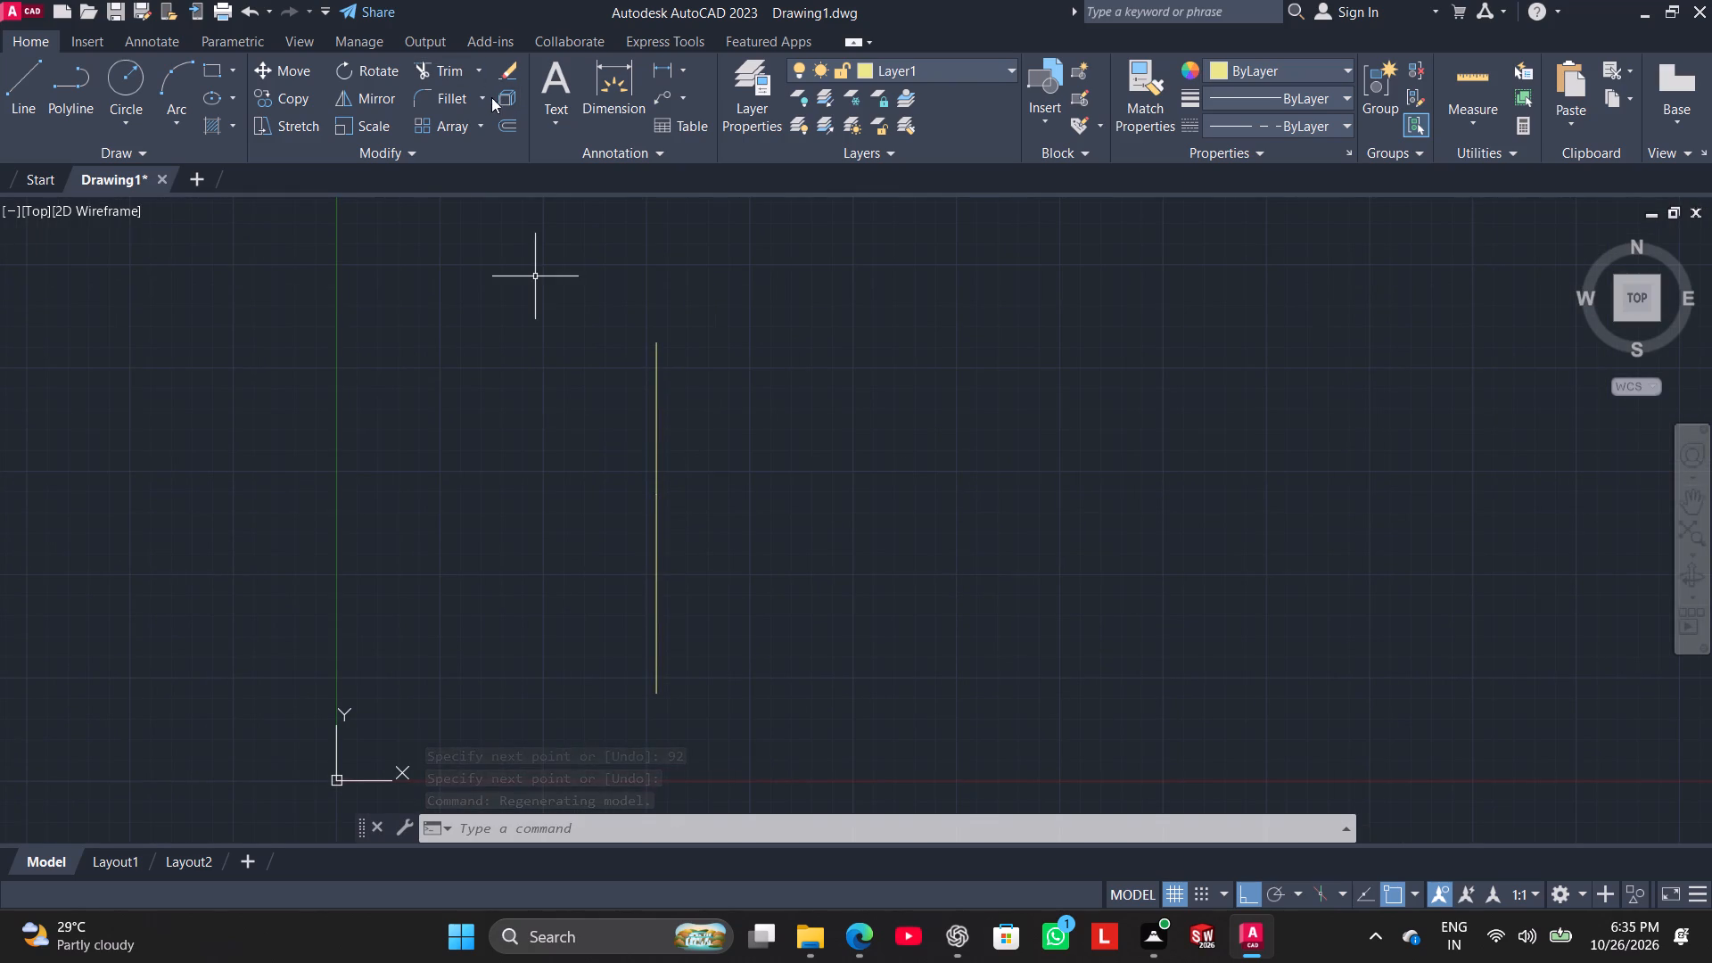
drag(656, 498, 828, 476)
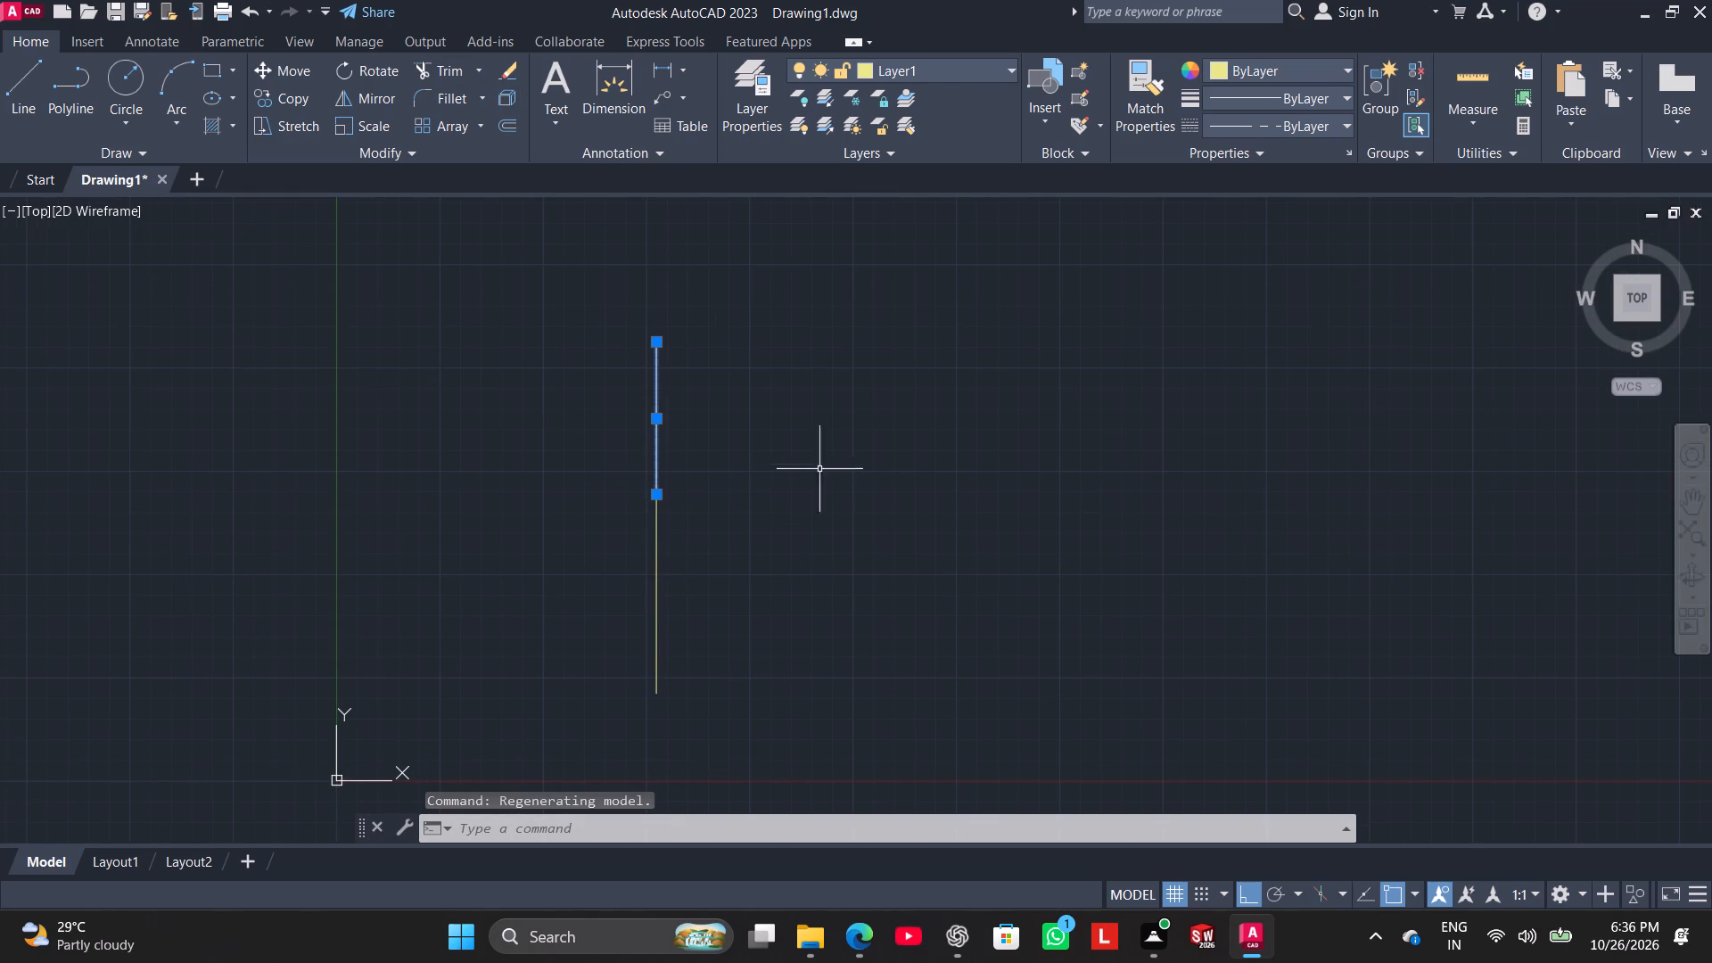
drag(874, 692, 530, 331)
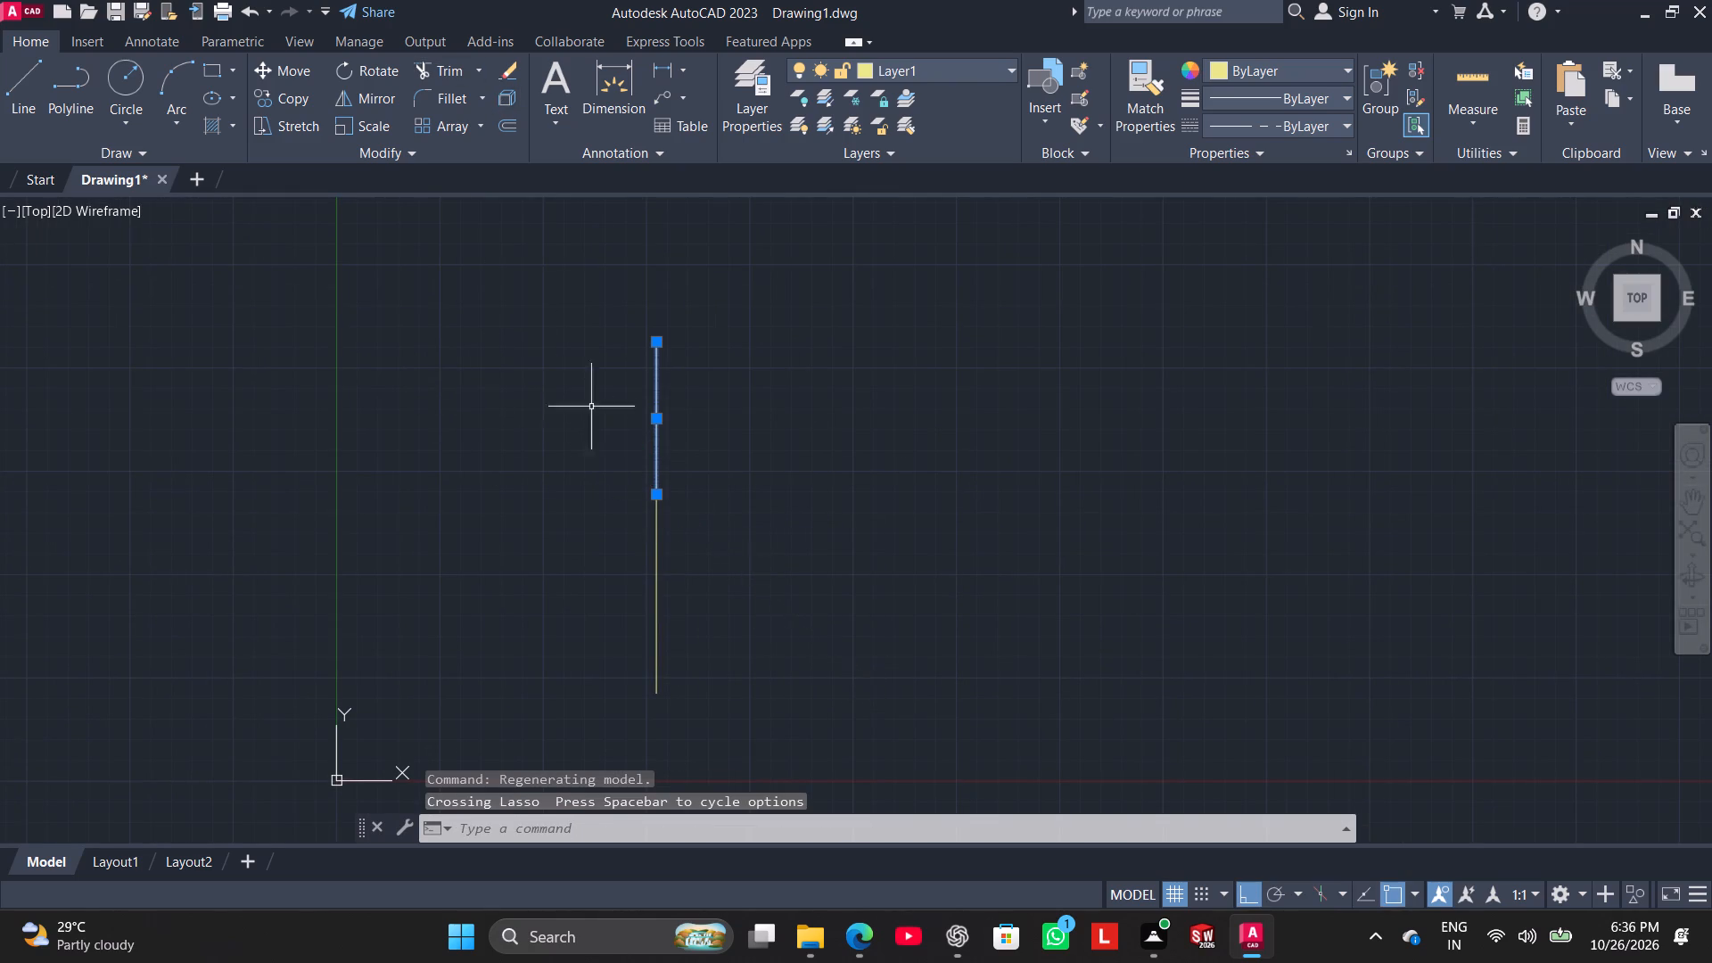
drag(841, 634, 516, 532)
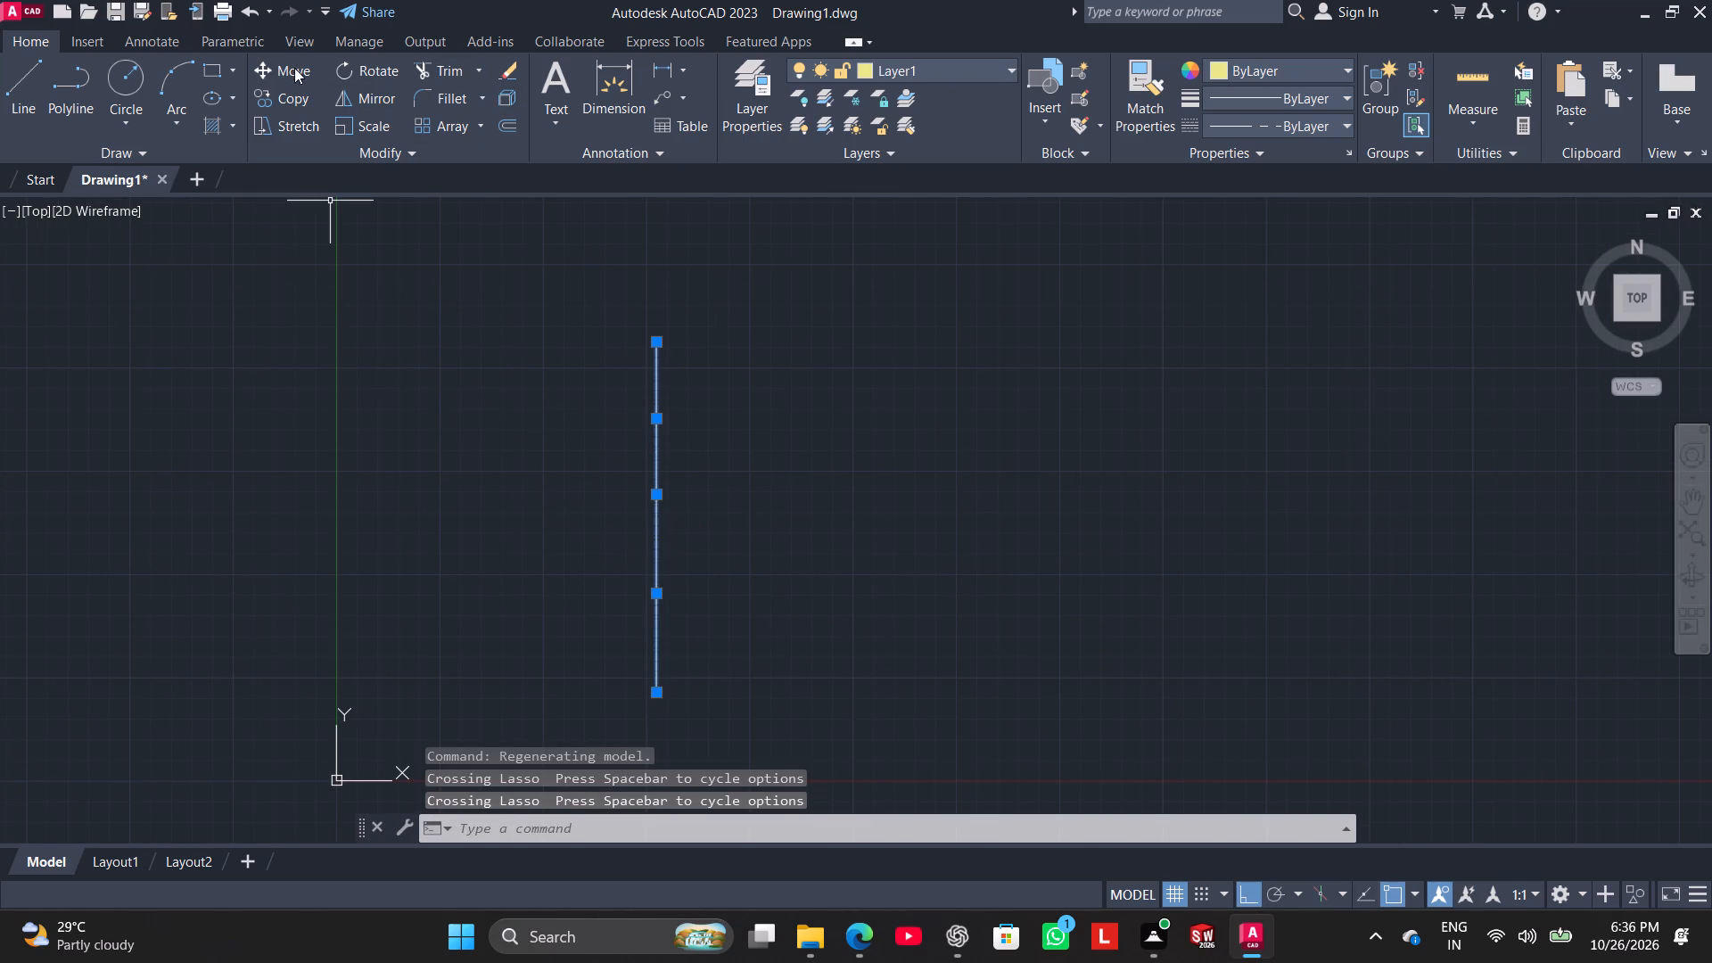
click(294, 79)
drag(656, 535, 742, 522)
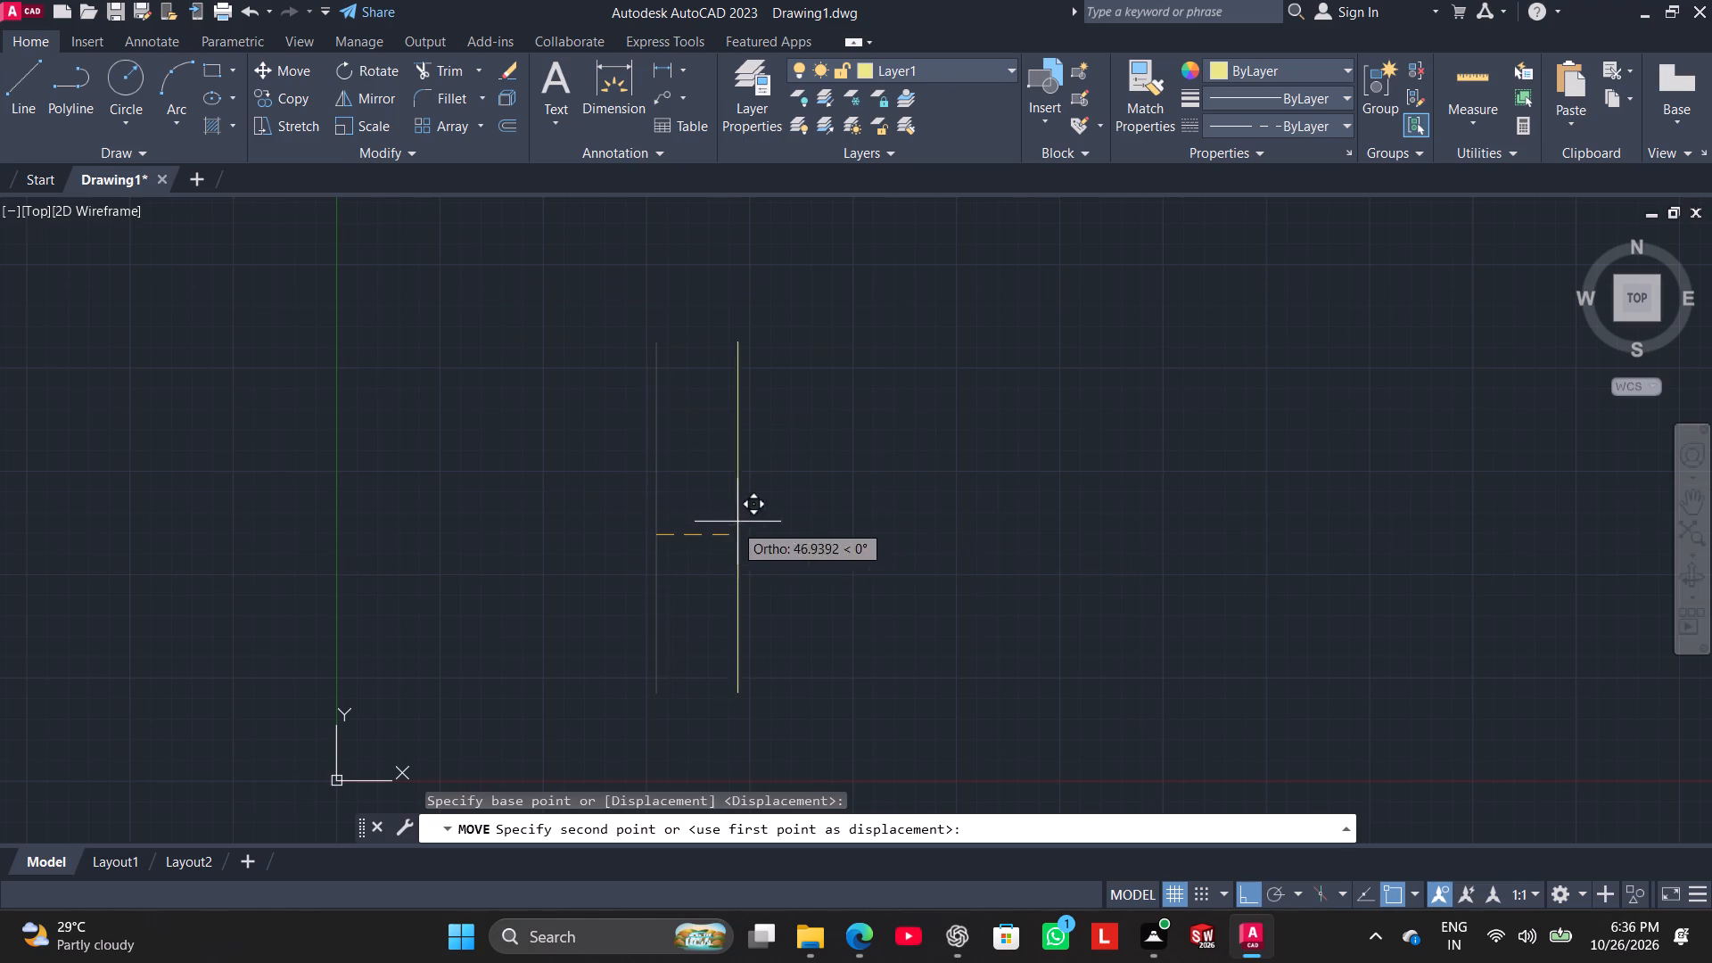
drag(742, 522, 886, 513)
click(852, 490)
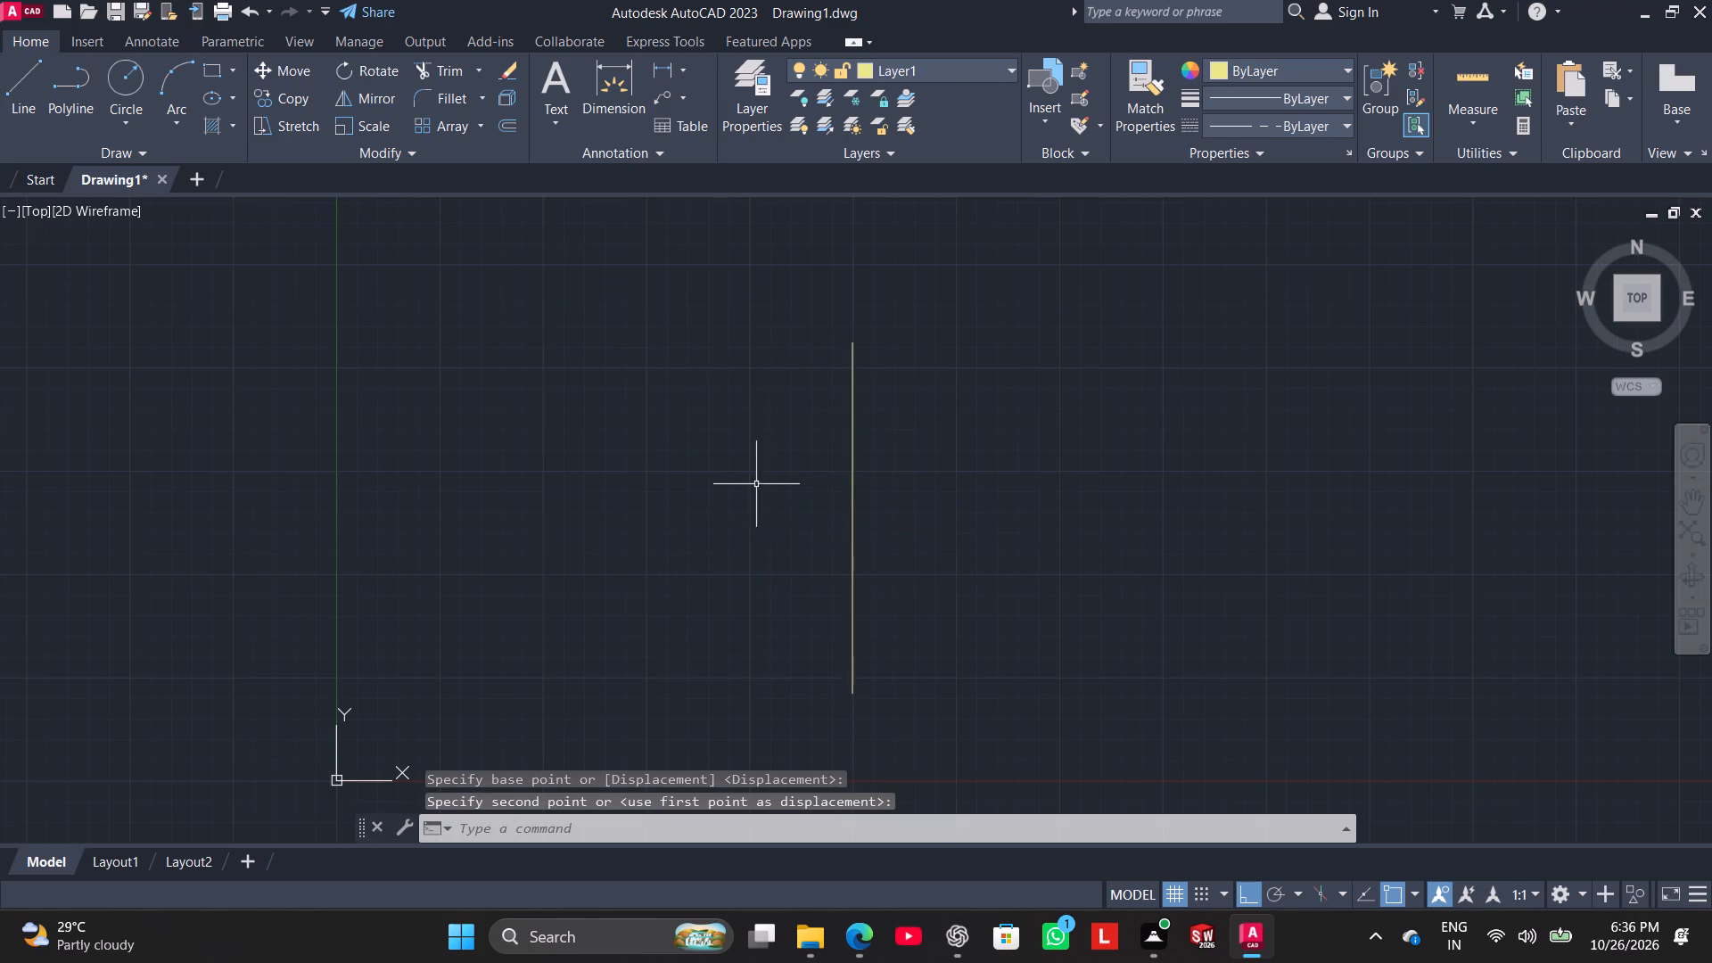
Move the two vertical centre lines together further in the positive X direction, keeping their height.
middle_drag(754, 484, 613, 521)
scroll(613, 508, down, 2)
scroll(613, 508, up, 3)
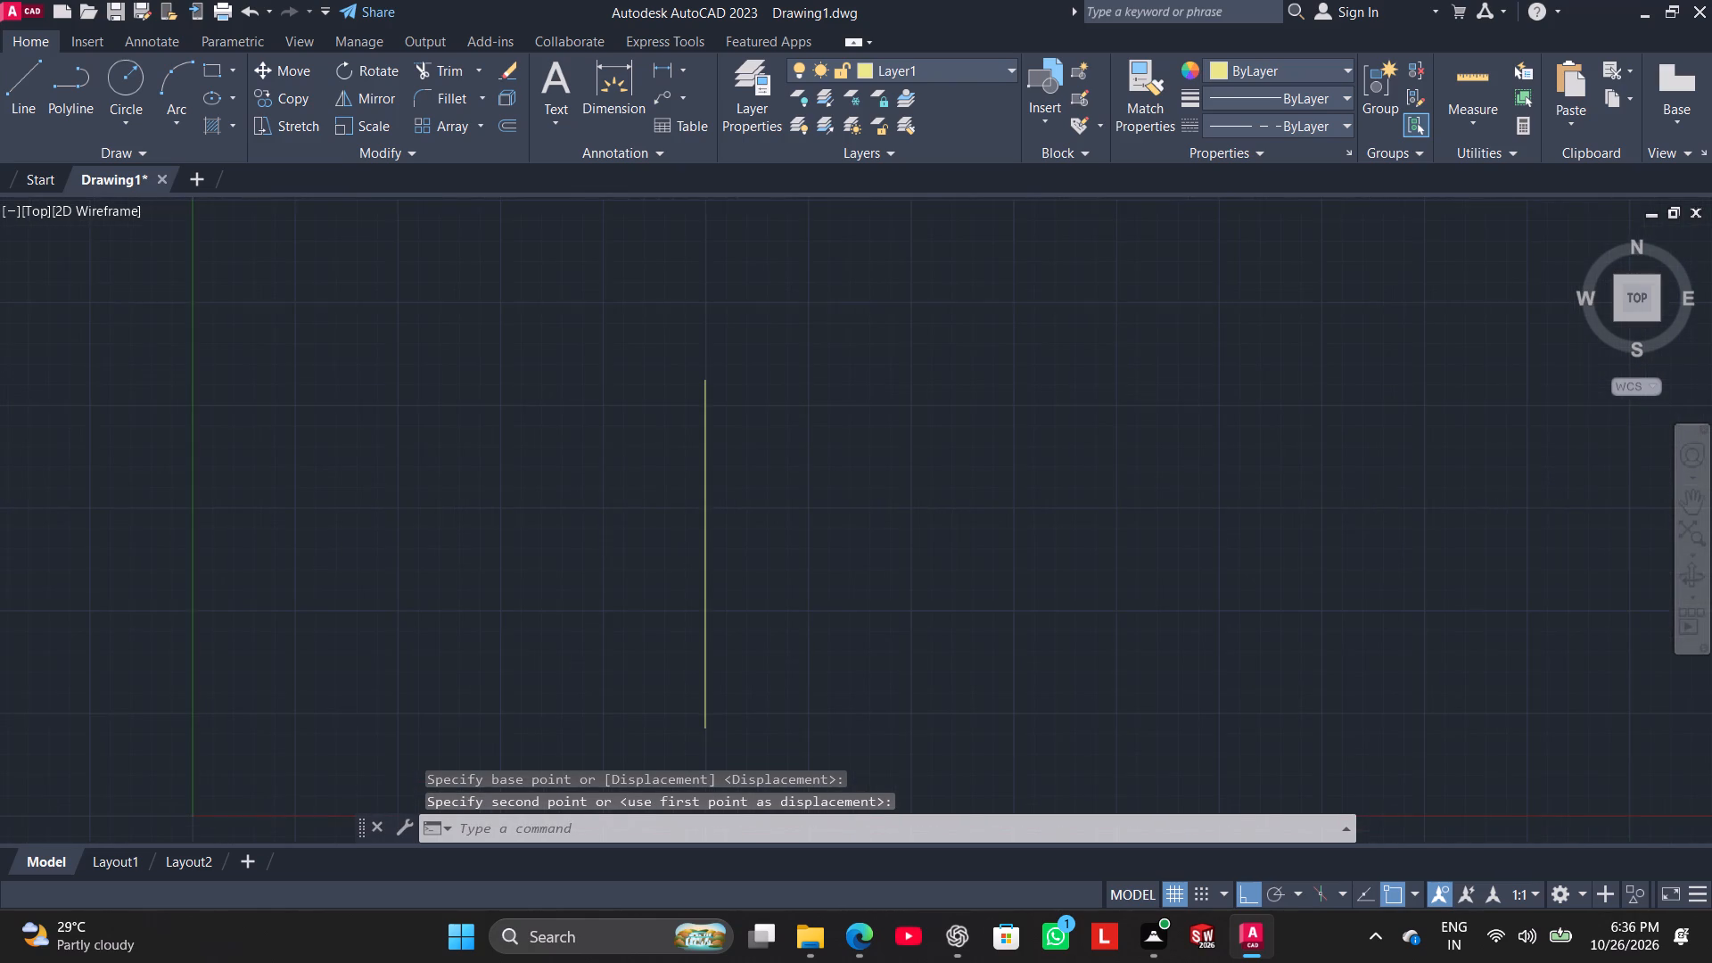
middle_drag(660, 514, 646, 454)
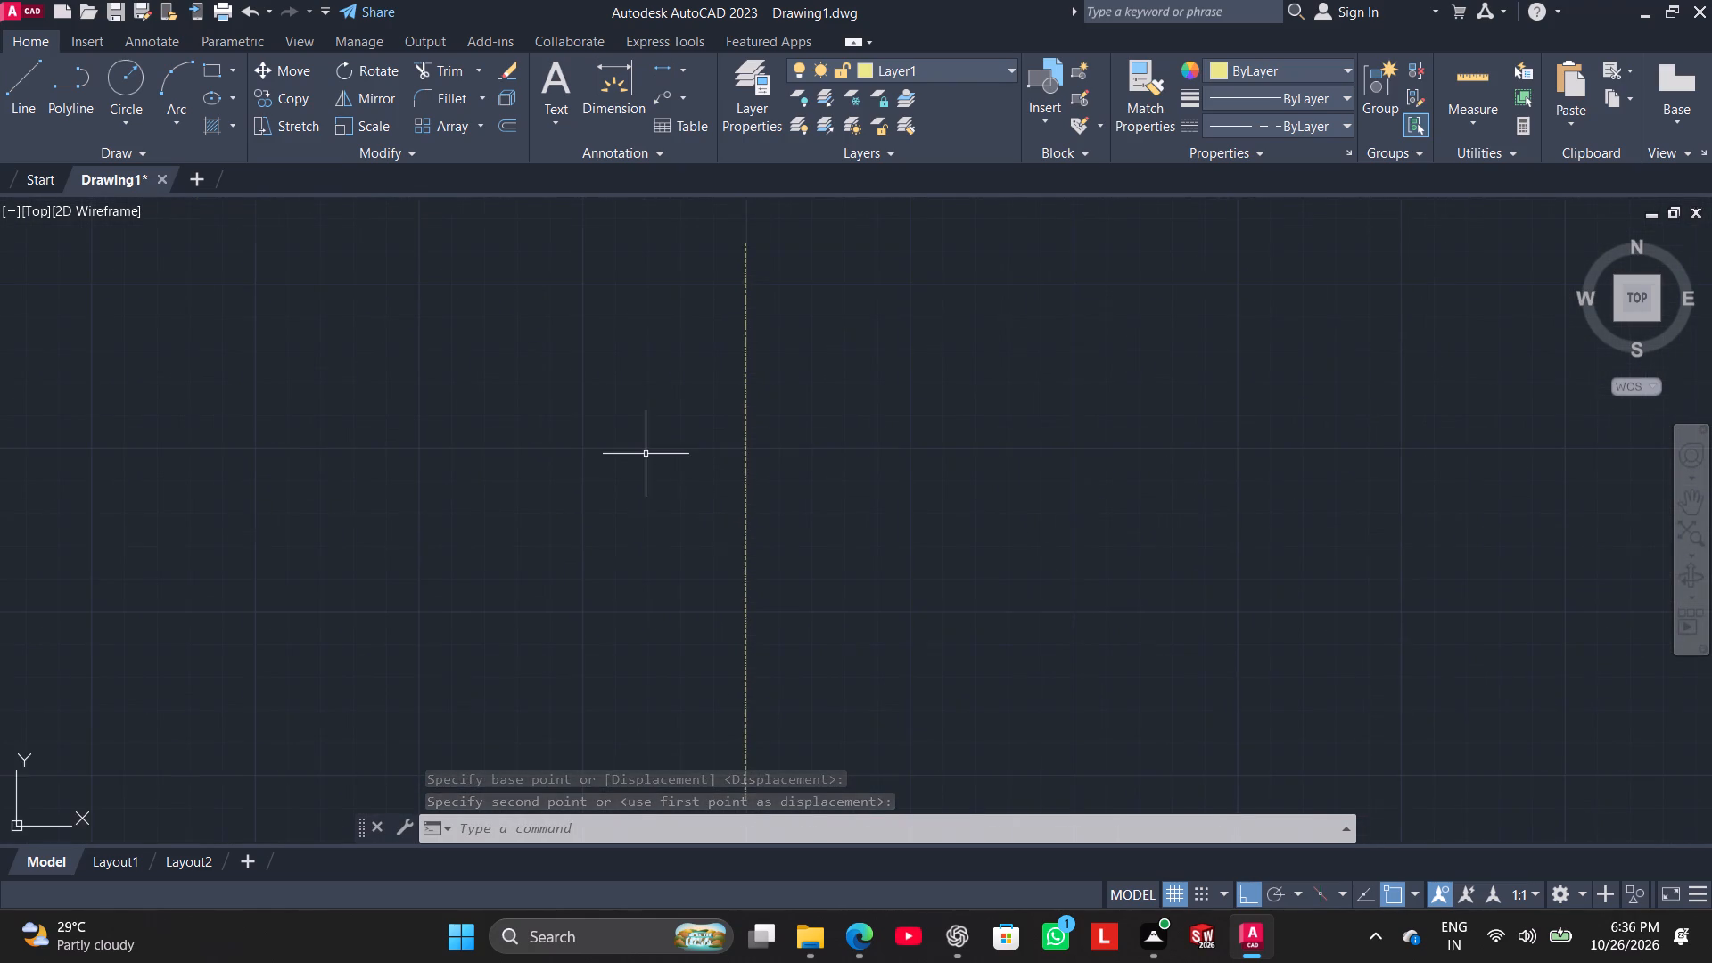
scroll(646, 454, down, 1)
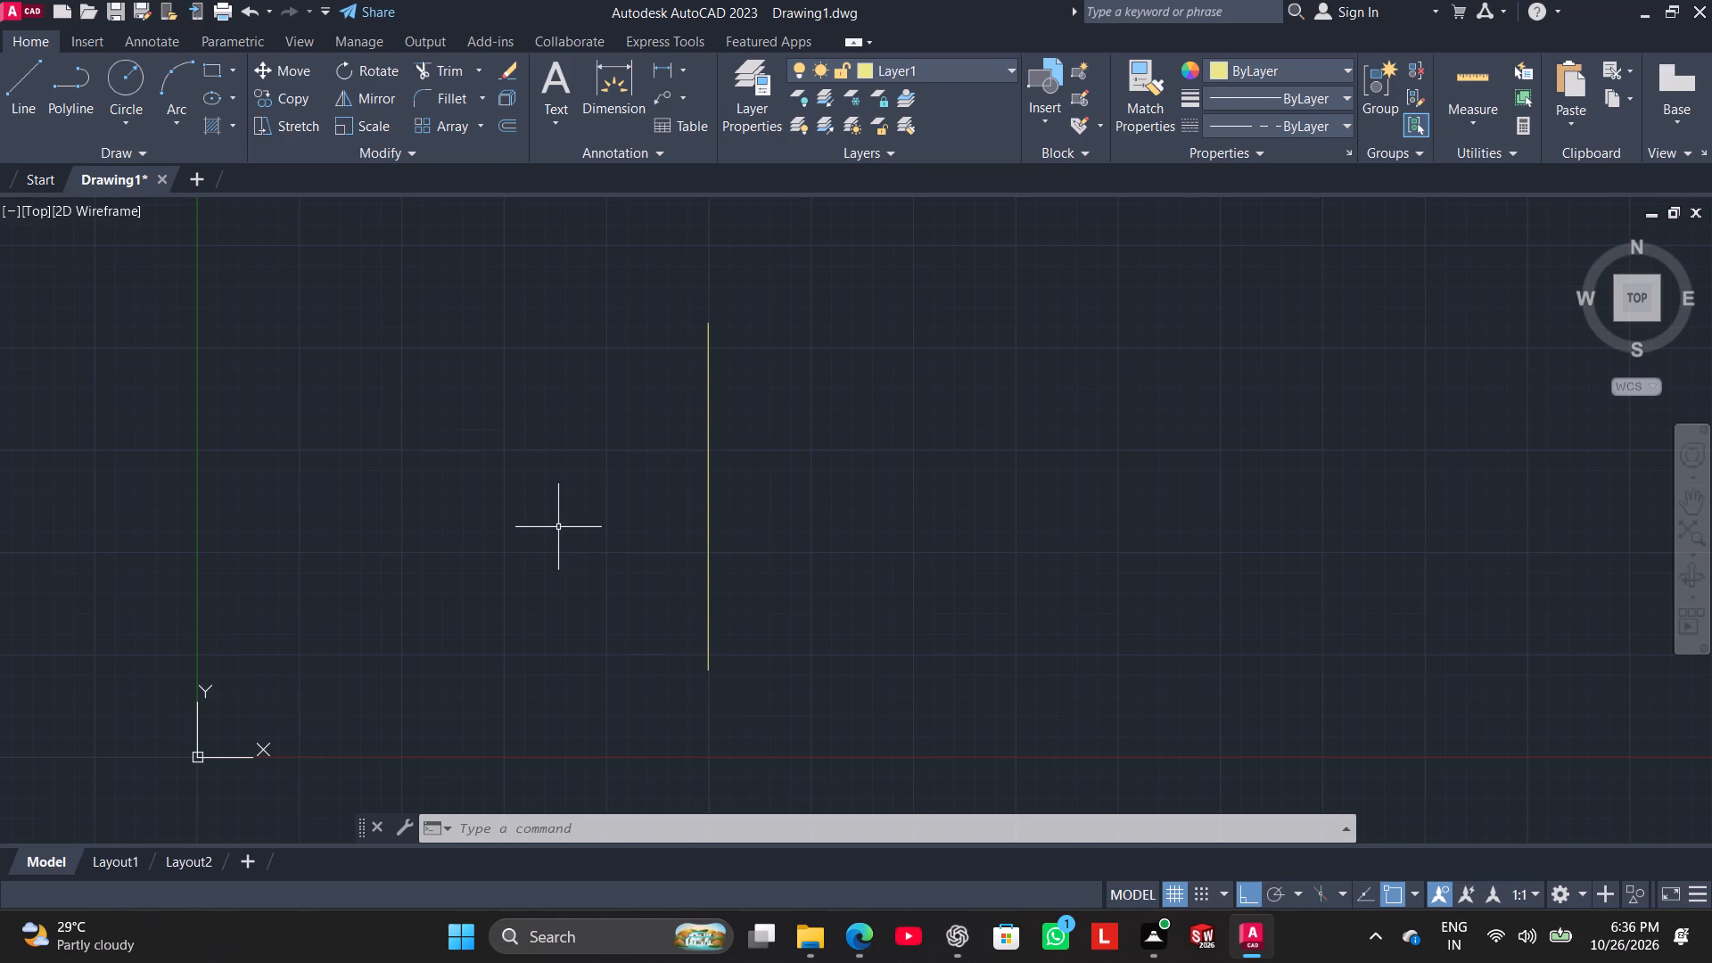
middle_drag(665, 492, 751, 508)
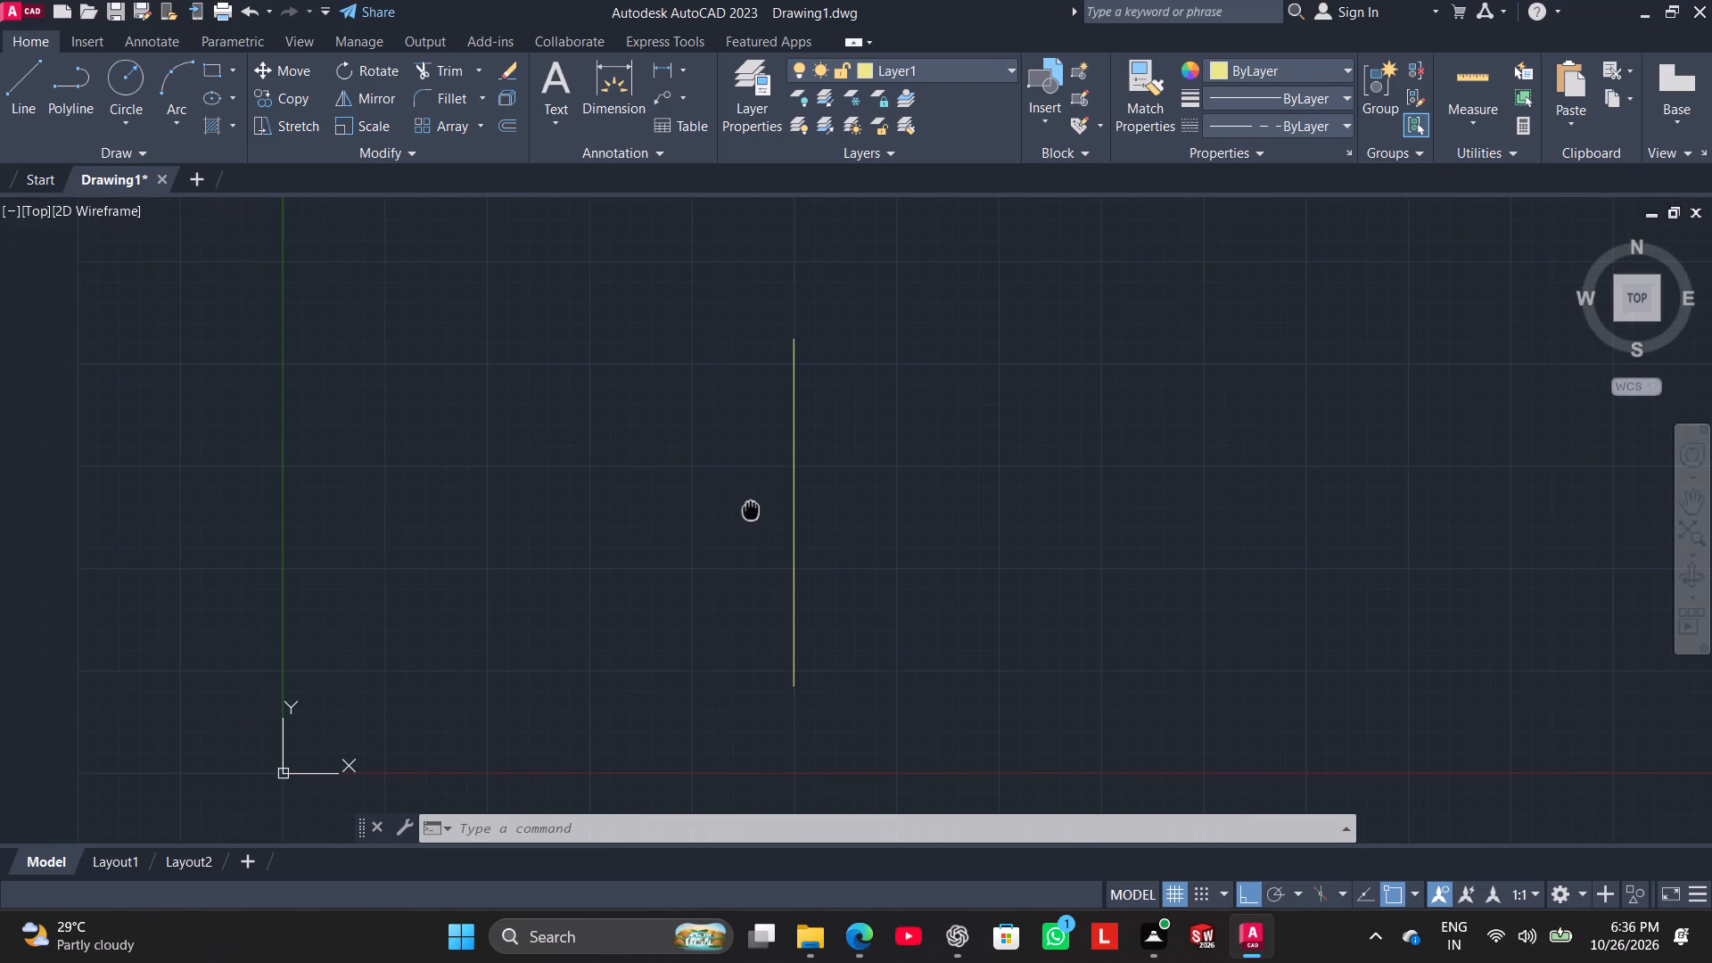
middle_drag(751, 508, 719, 510)
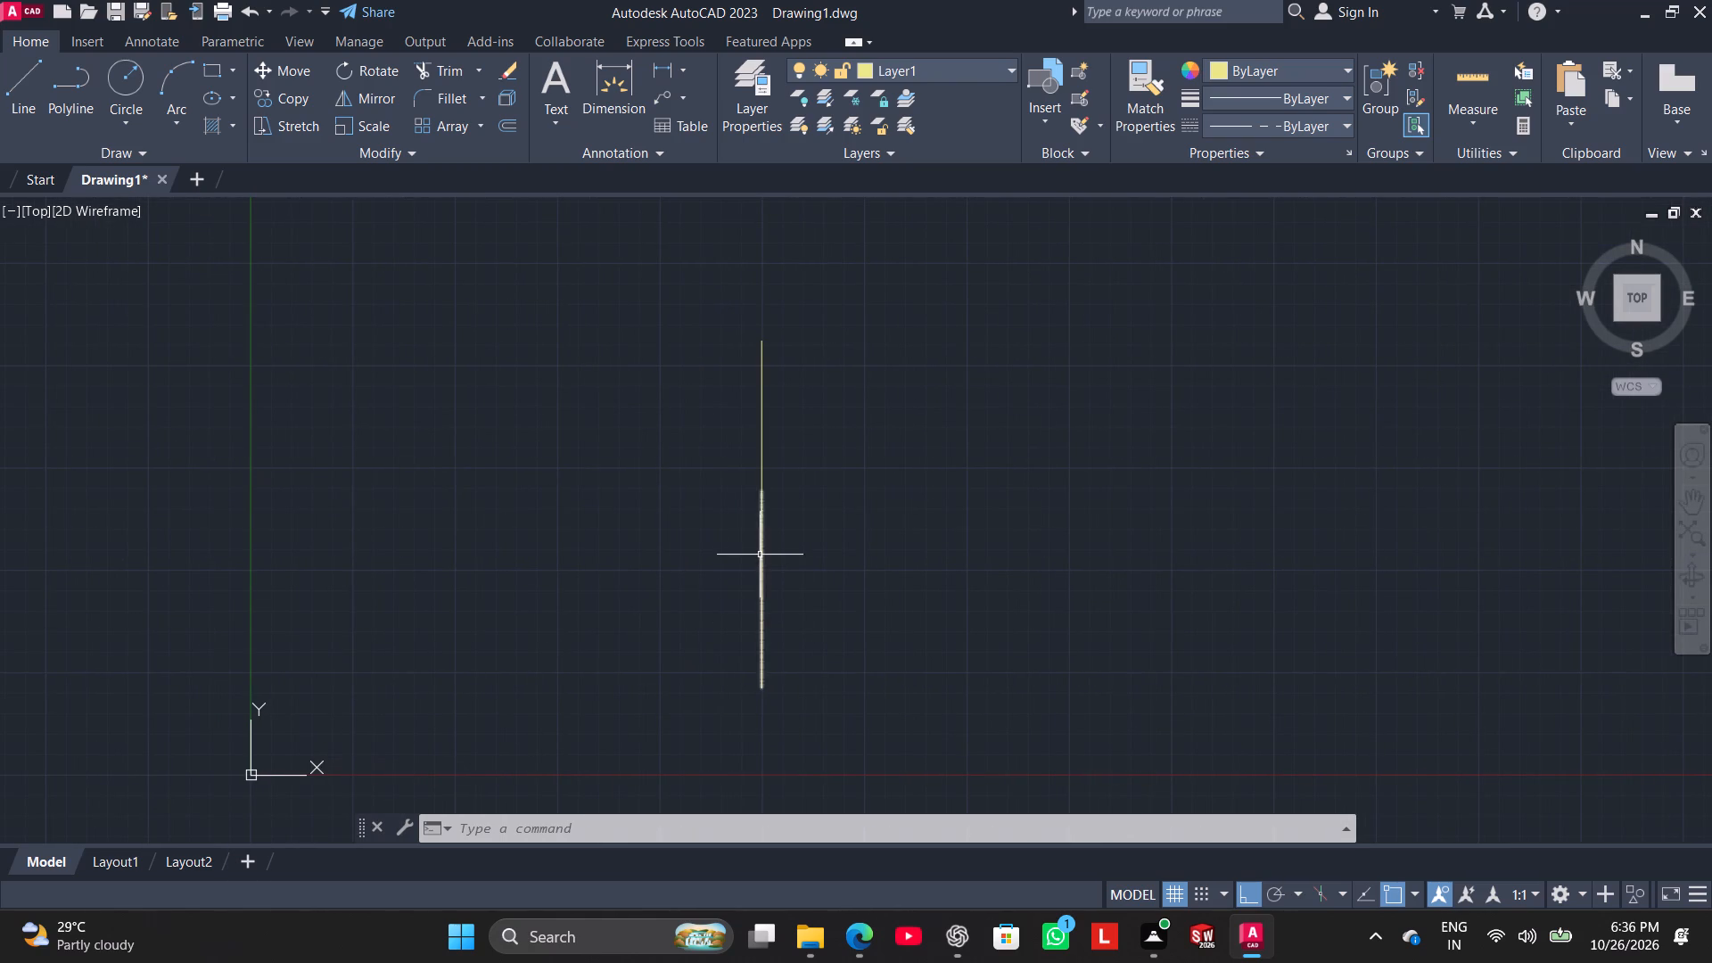
drag(760, 553, 1032, 519)
drag(1019, 703, 694, 326)
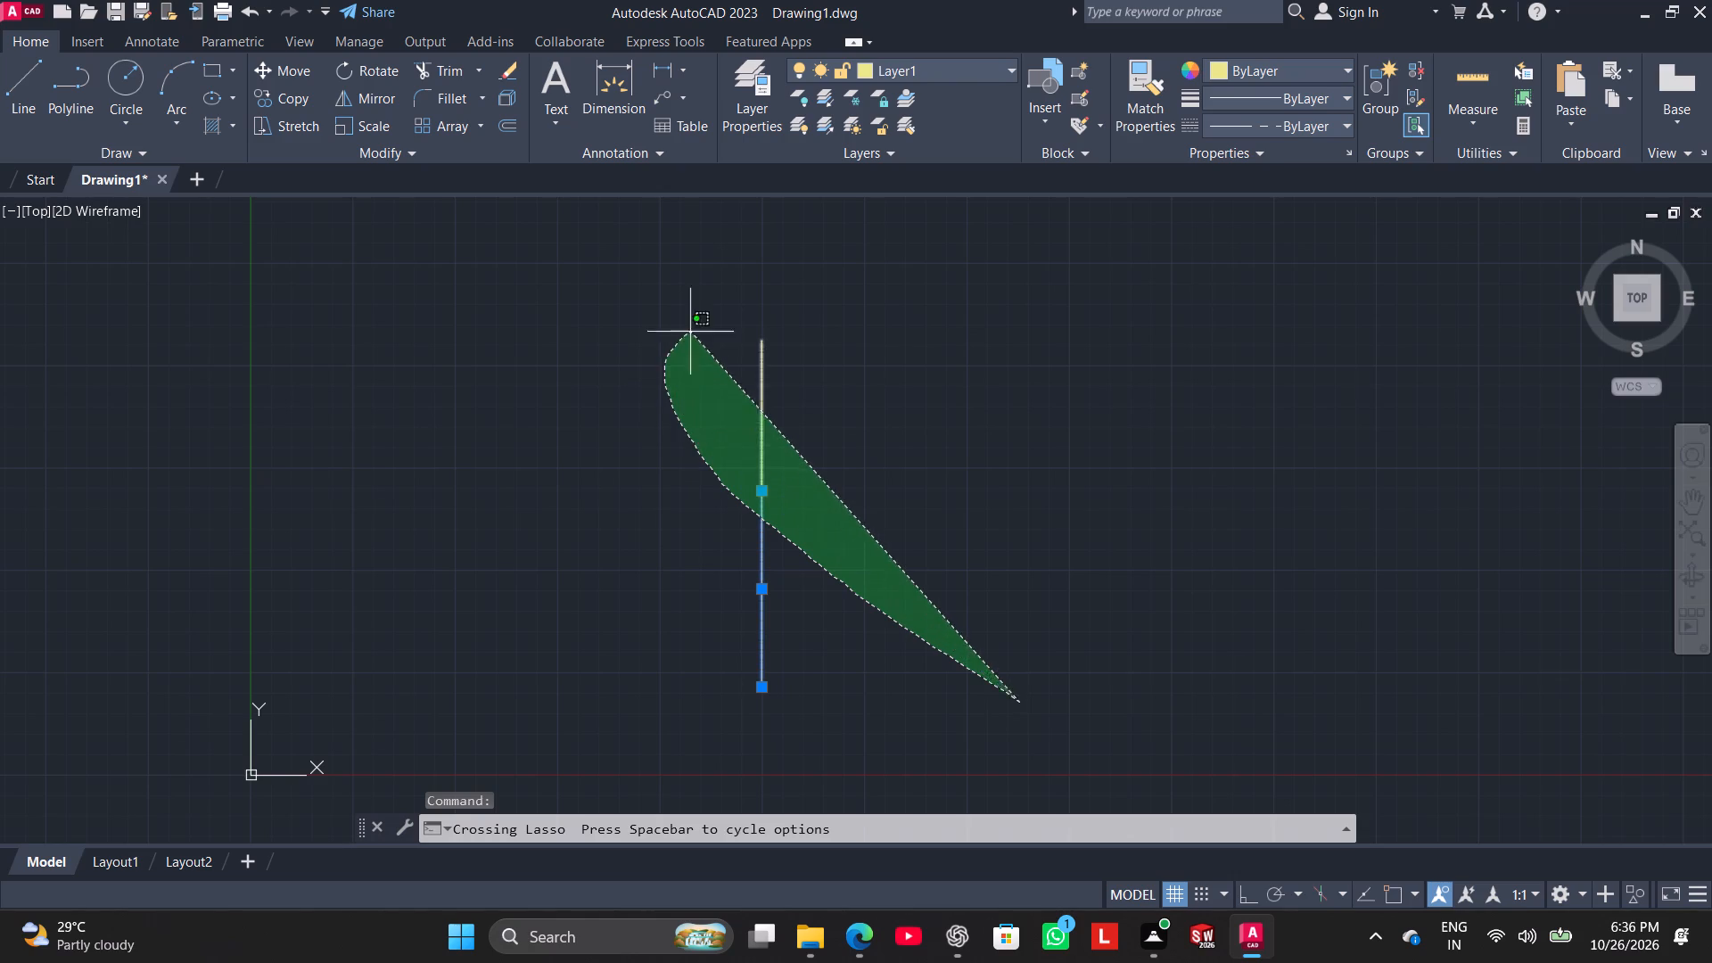
drag(694, 326, 713, 311)
click(302, 75)
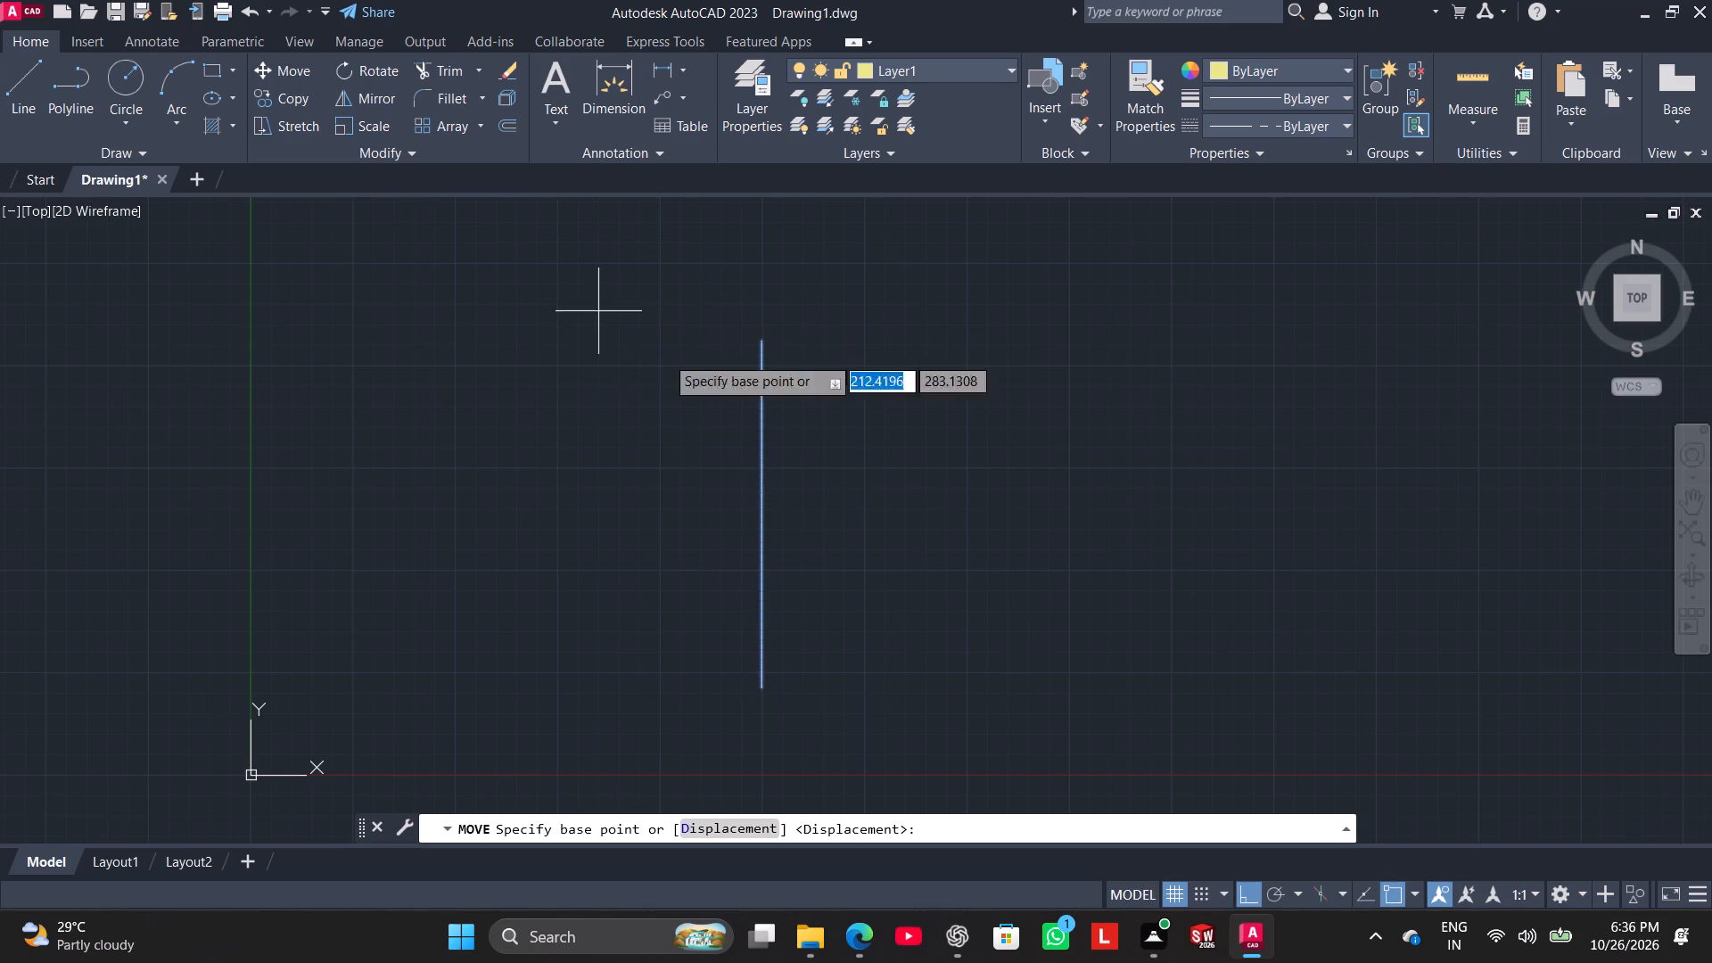
drag(759, 511, 1088, 432)
click(992, 442)
Shift both vertical centre lines together once more along positive X, leaving a wide space between them and the Y axis.
scroll(769, 457, down, 1)
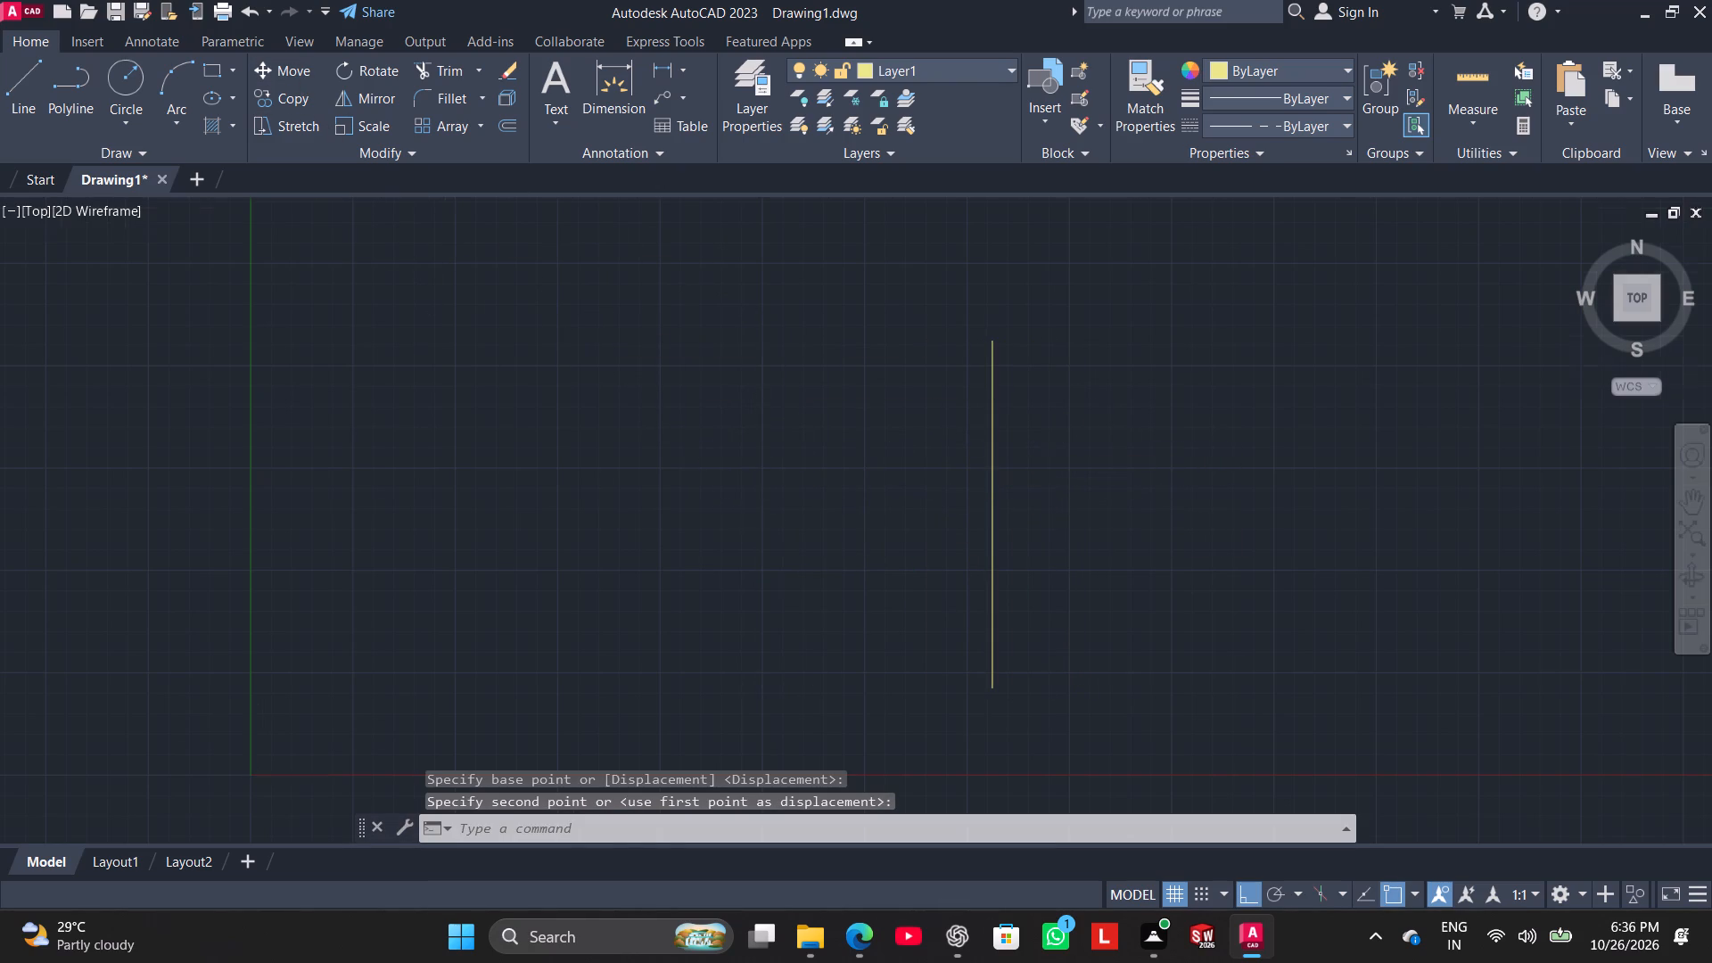
scroll(769, 457, up, 2)
middle_drag(880, 476, 590, 457)
scroll(628, 481, down, 1)
middle_drag(630, 481, 565, 498)
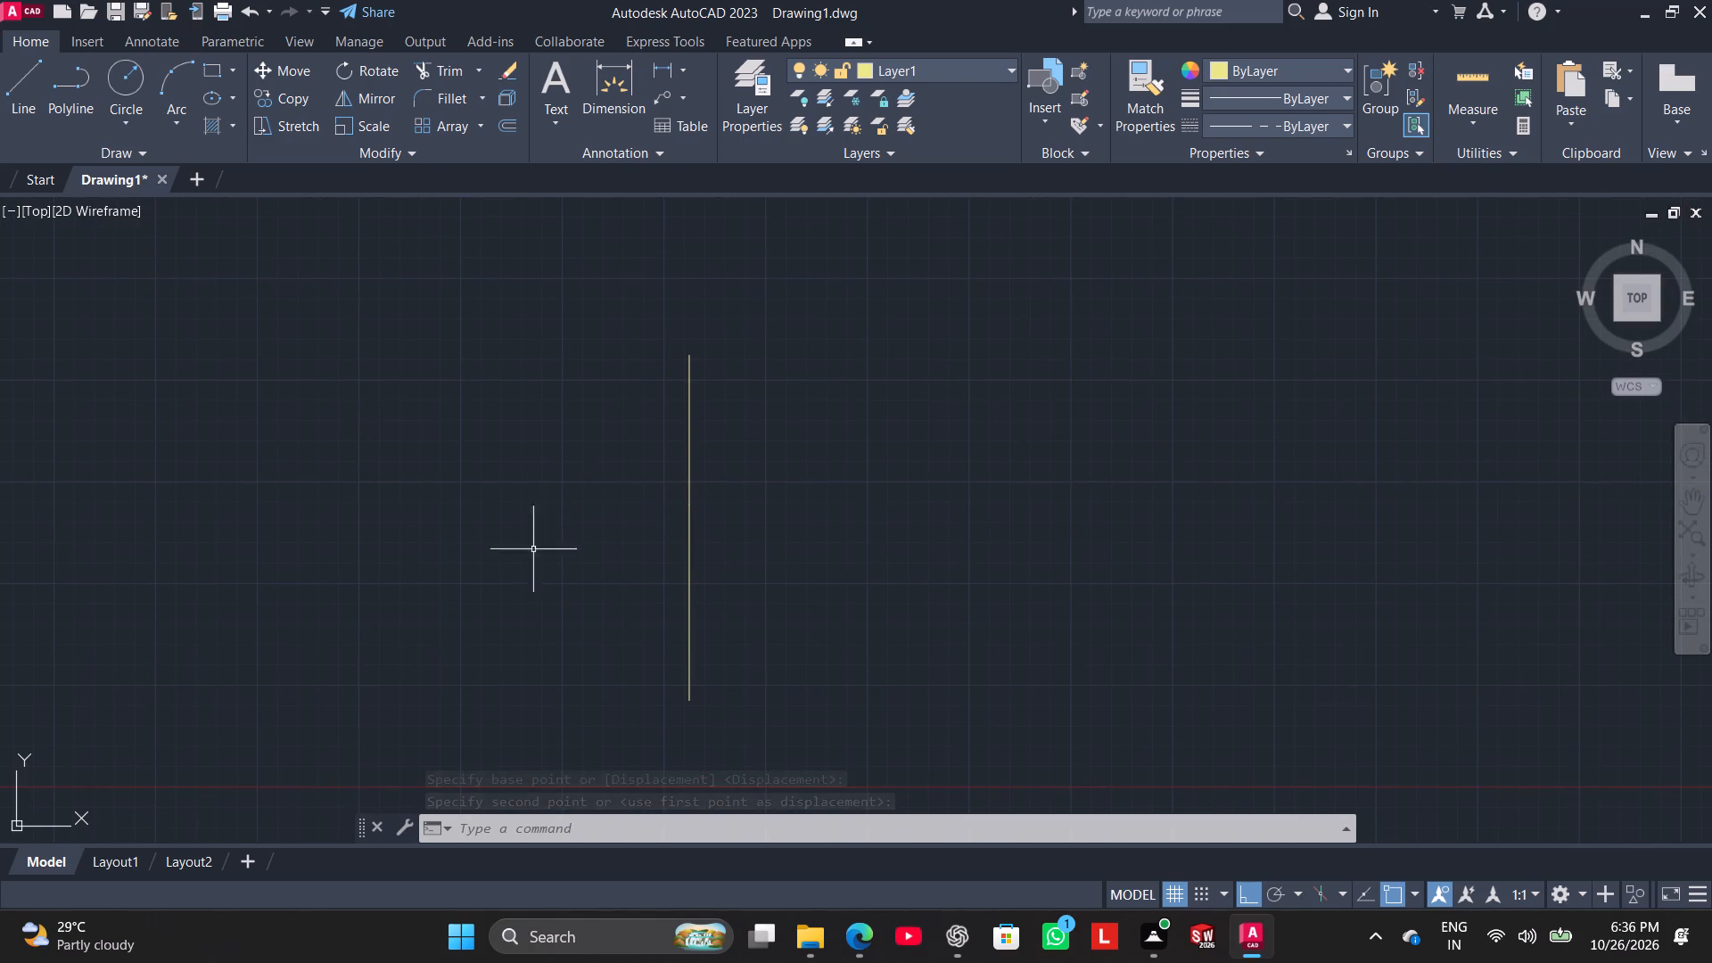
drag(832, 674, 621, 504)
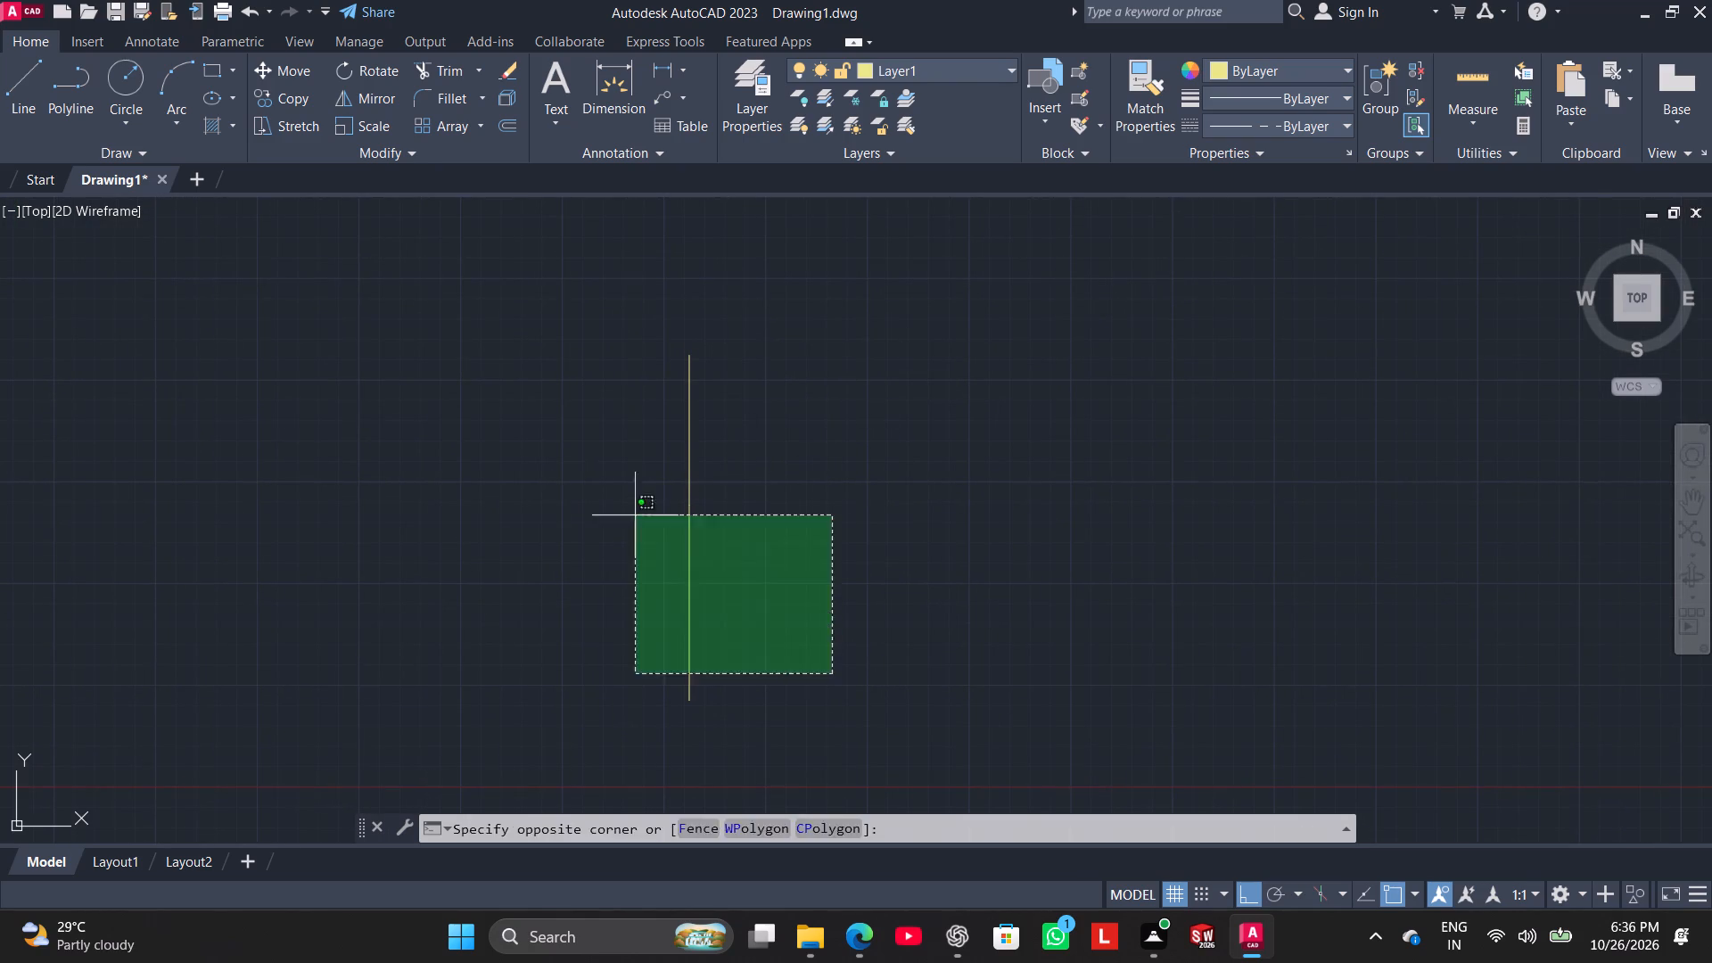
drag(621, 504, 504, 398)
drag(781, 416, 508, 365)
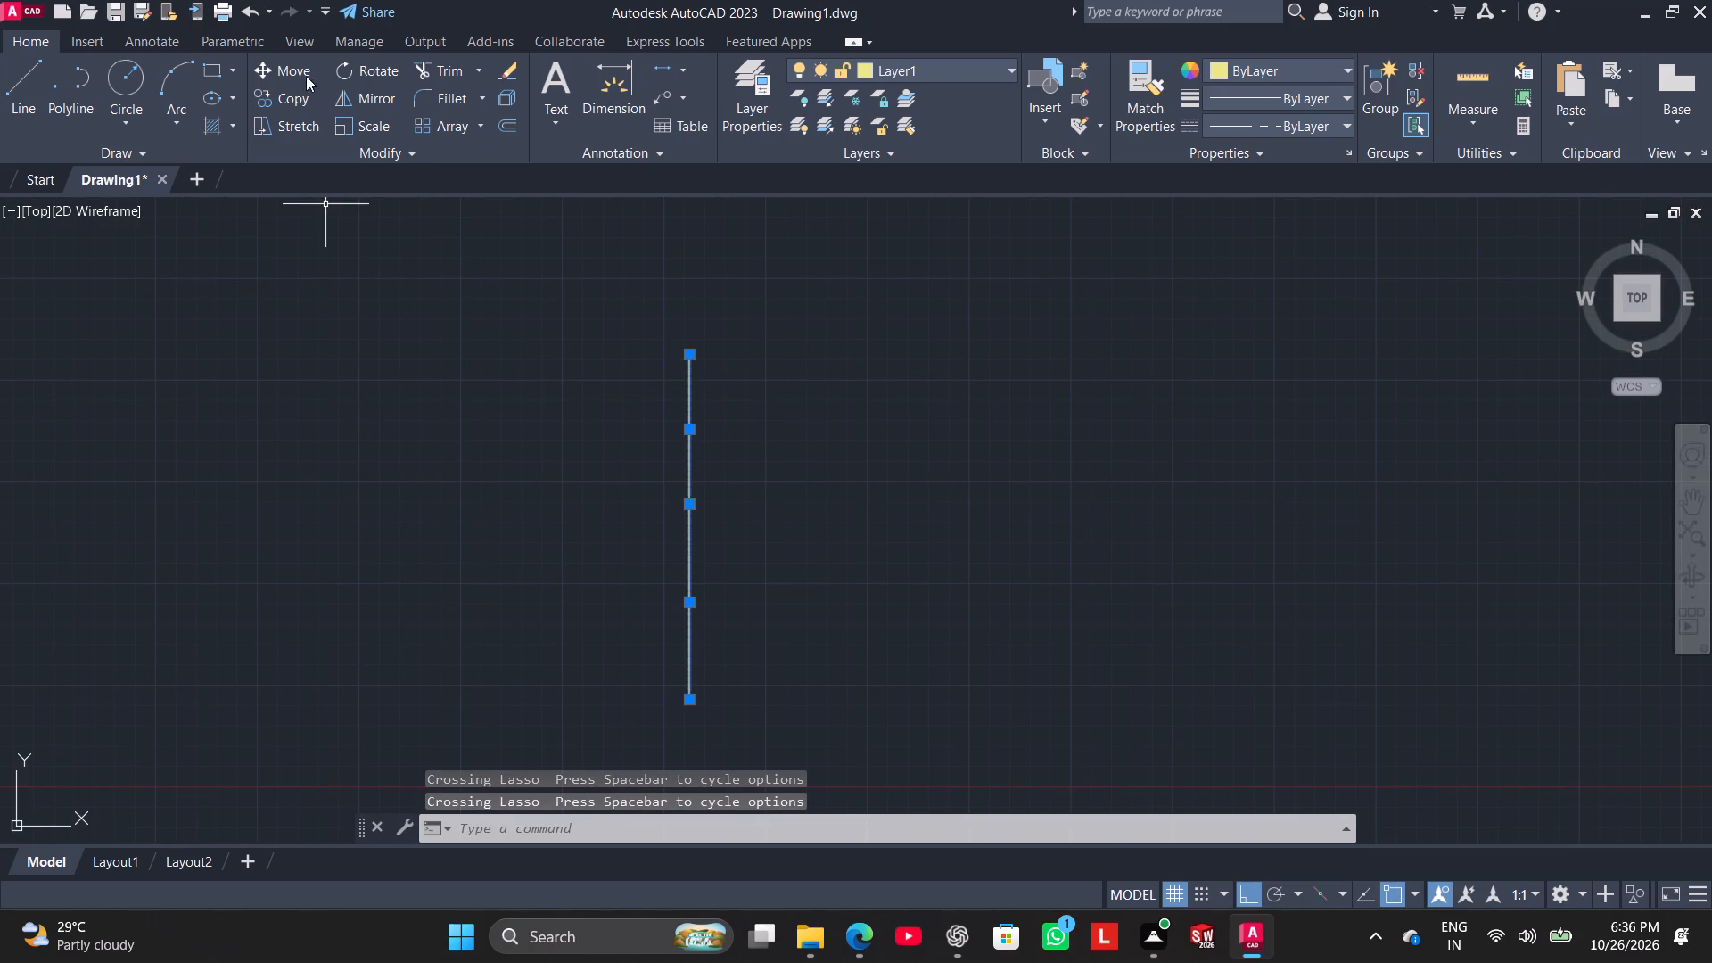
click(296, 68)
drag(688, 545, 895, 542)
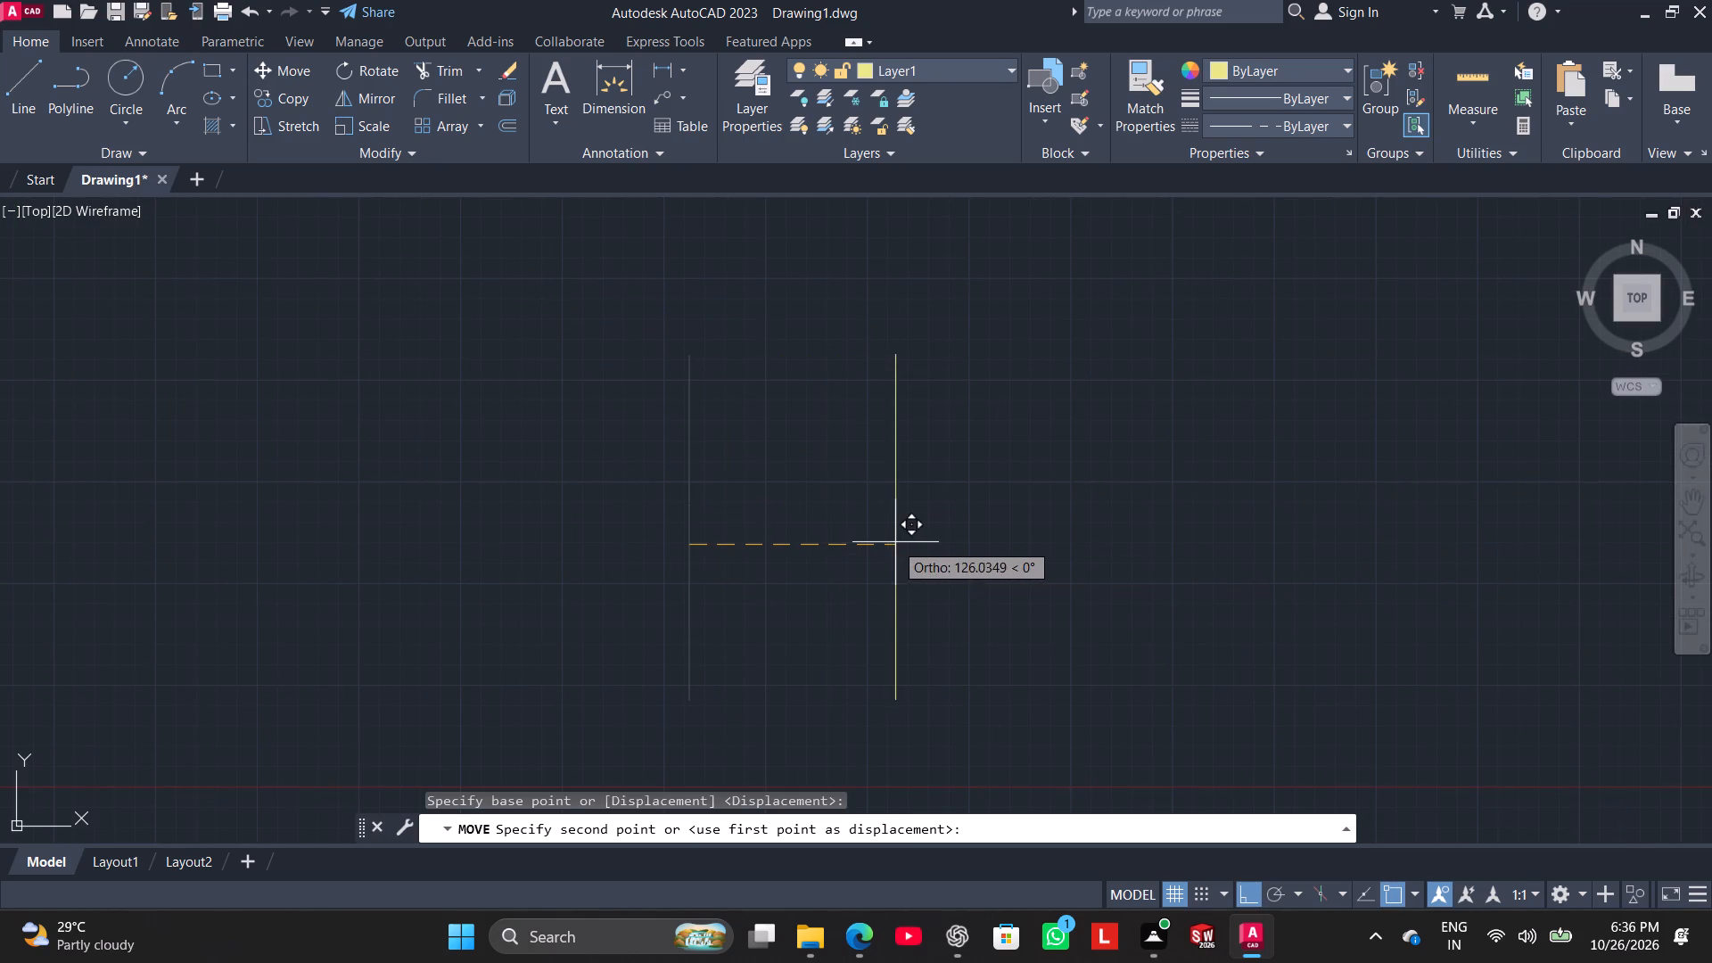
drag(895, 542, 930, 540)
click(916, 518)
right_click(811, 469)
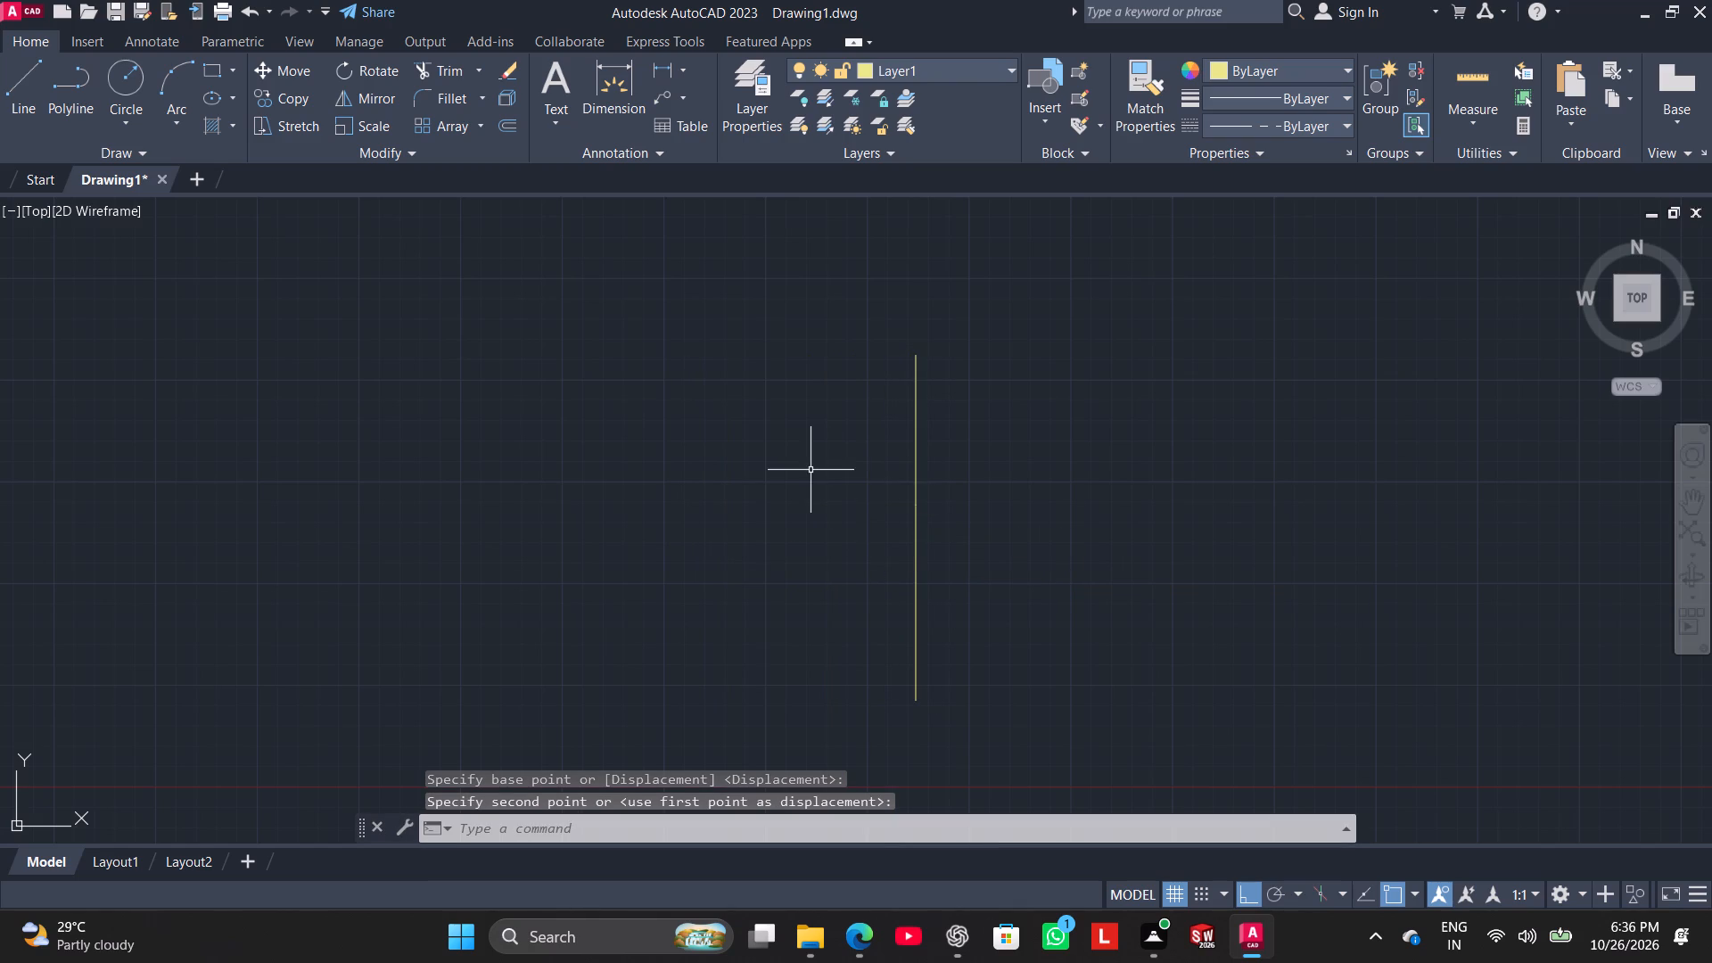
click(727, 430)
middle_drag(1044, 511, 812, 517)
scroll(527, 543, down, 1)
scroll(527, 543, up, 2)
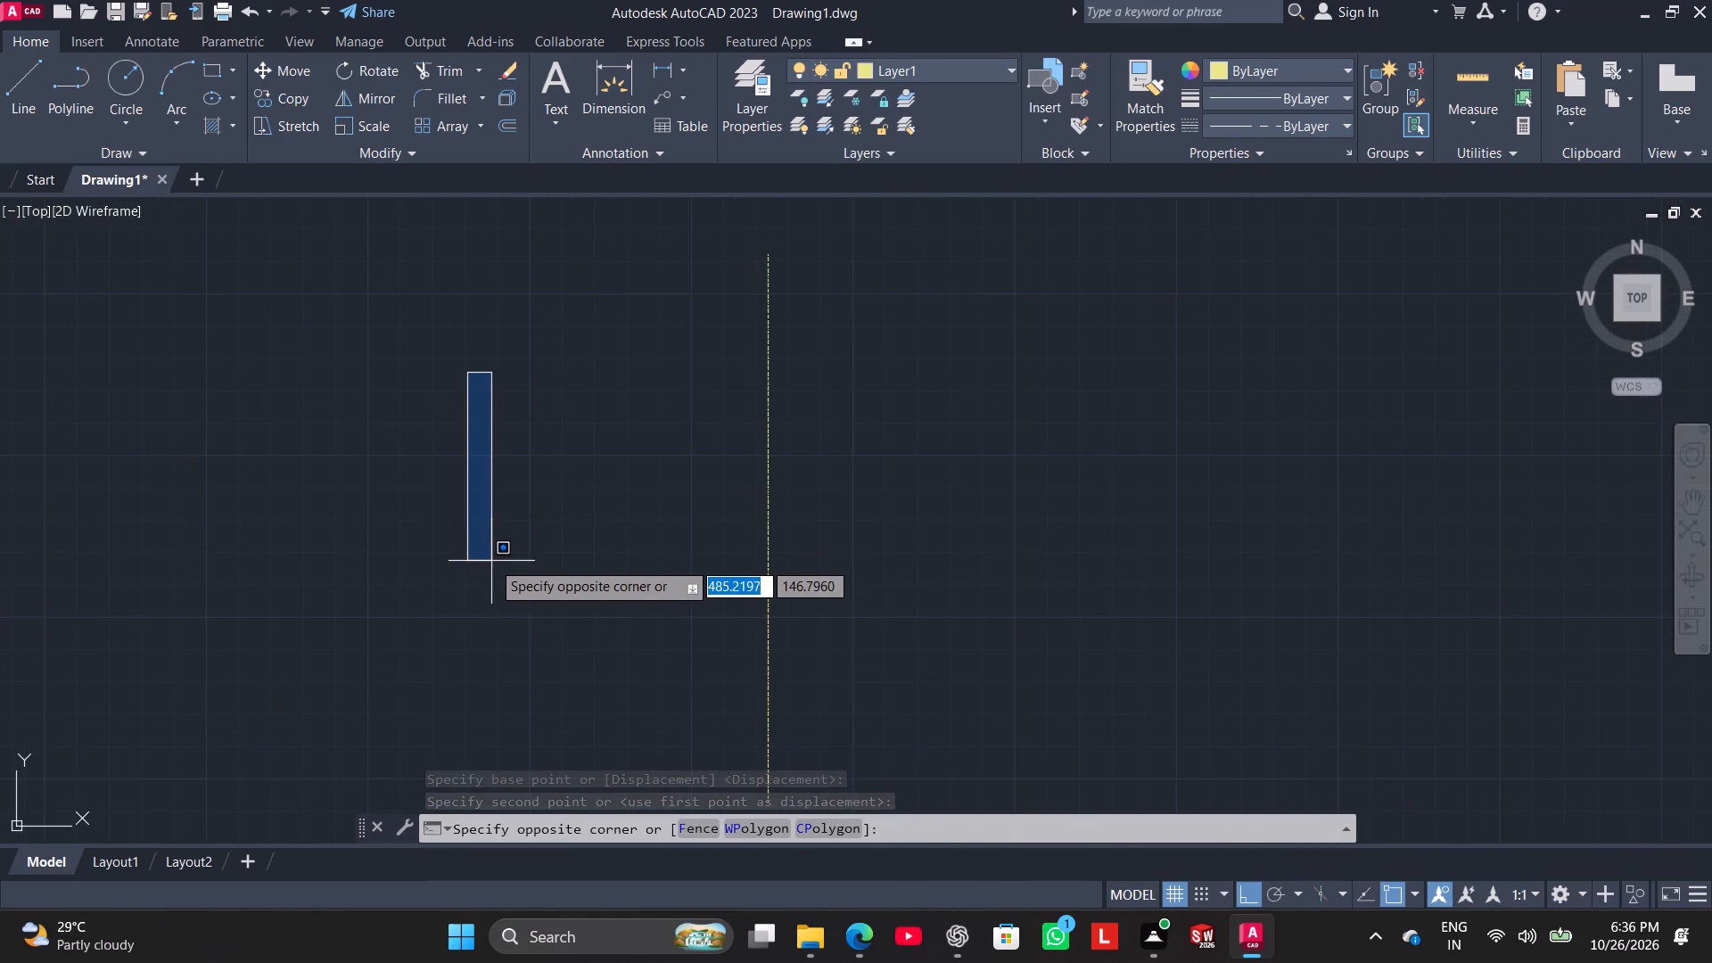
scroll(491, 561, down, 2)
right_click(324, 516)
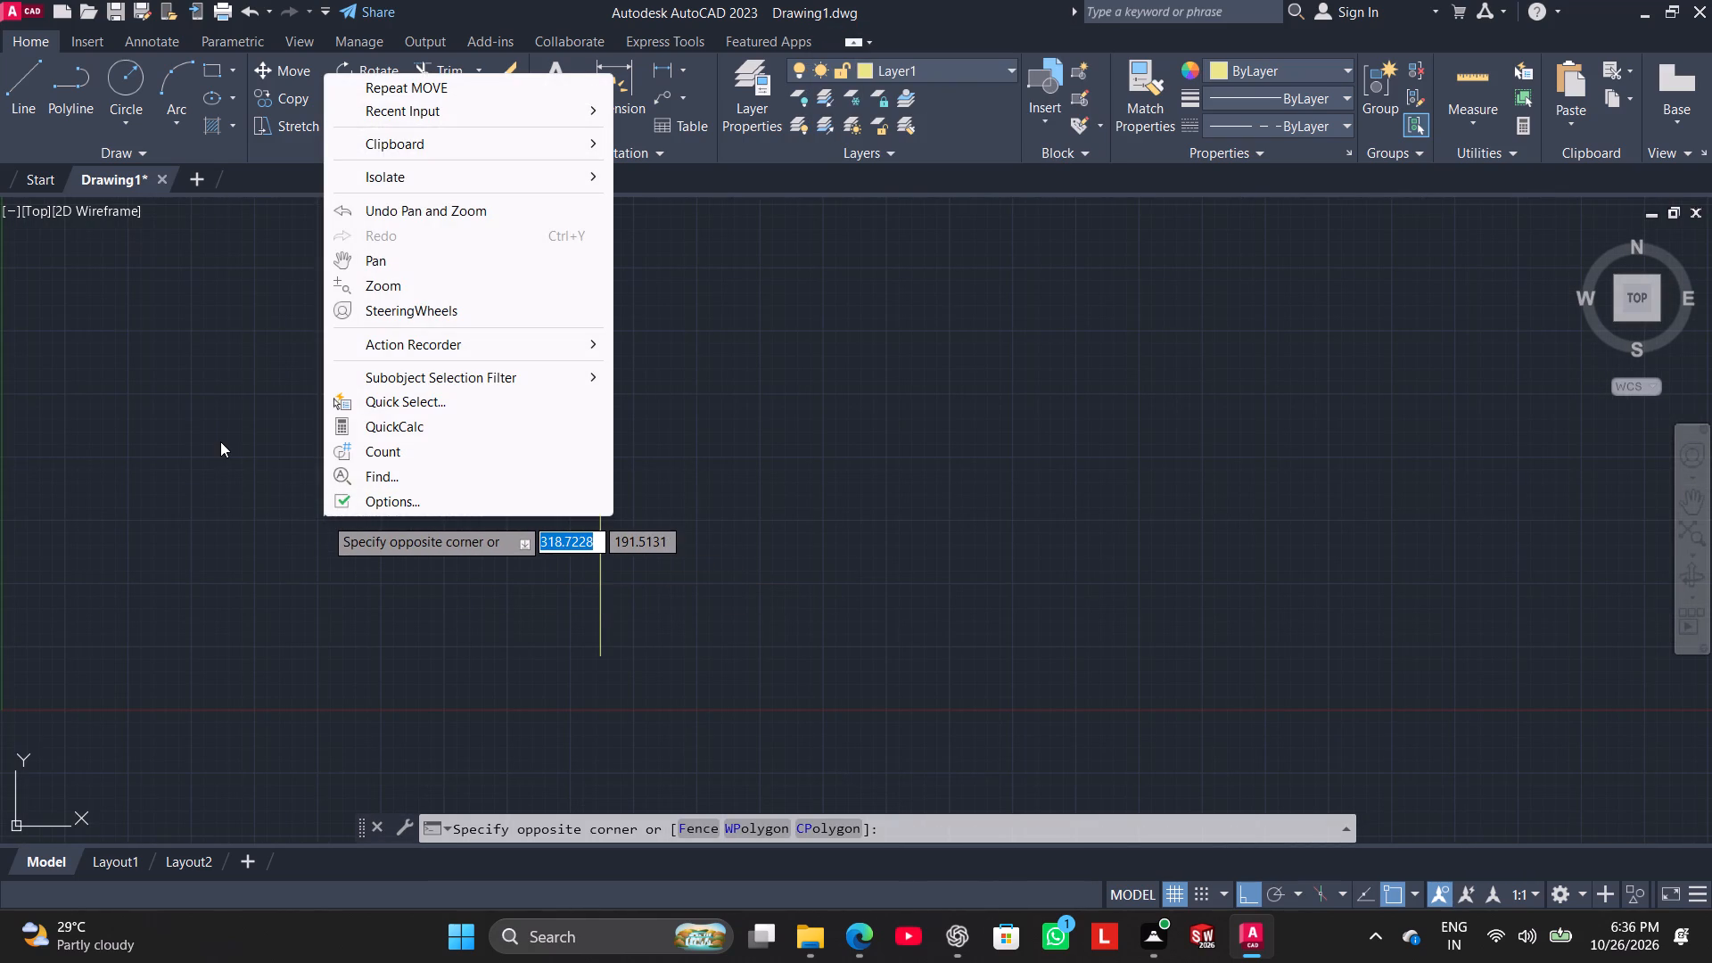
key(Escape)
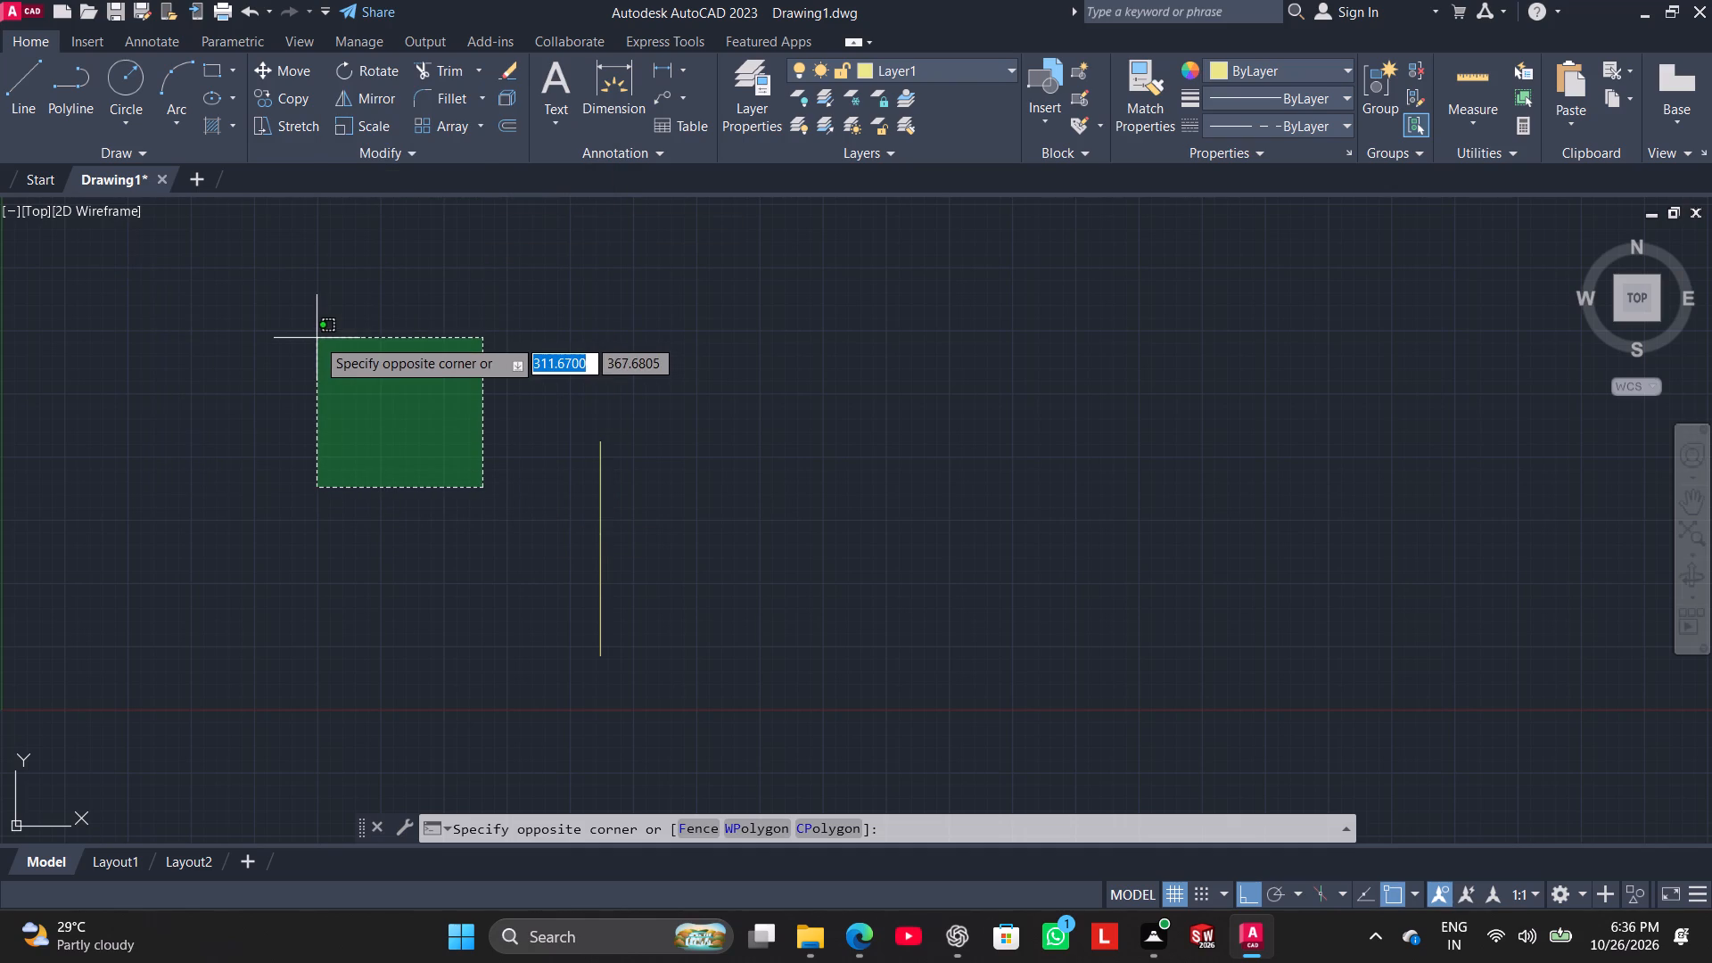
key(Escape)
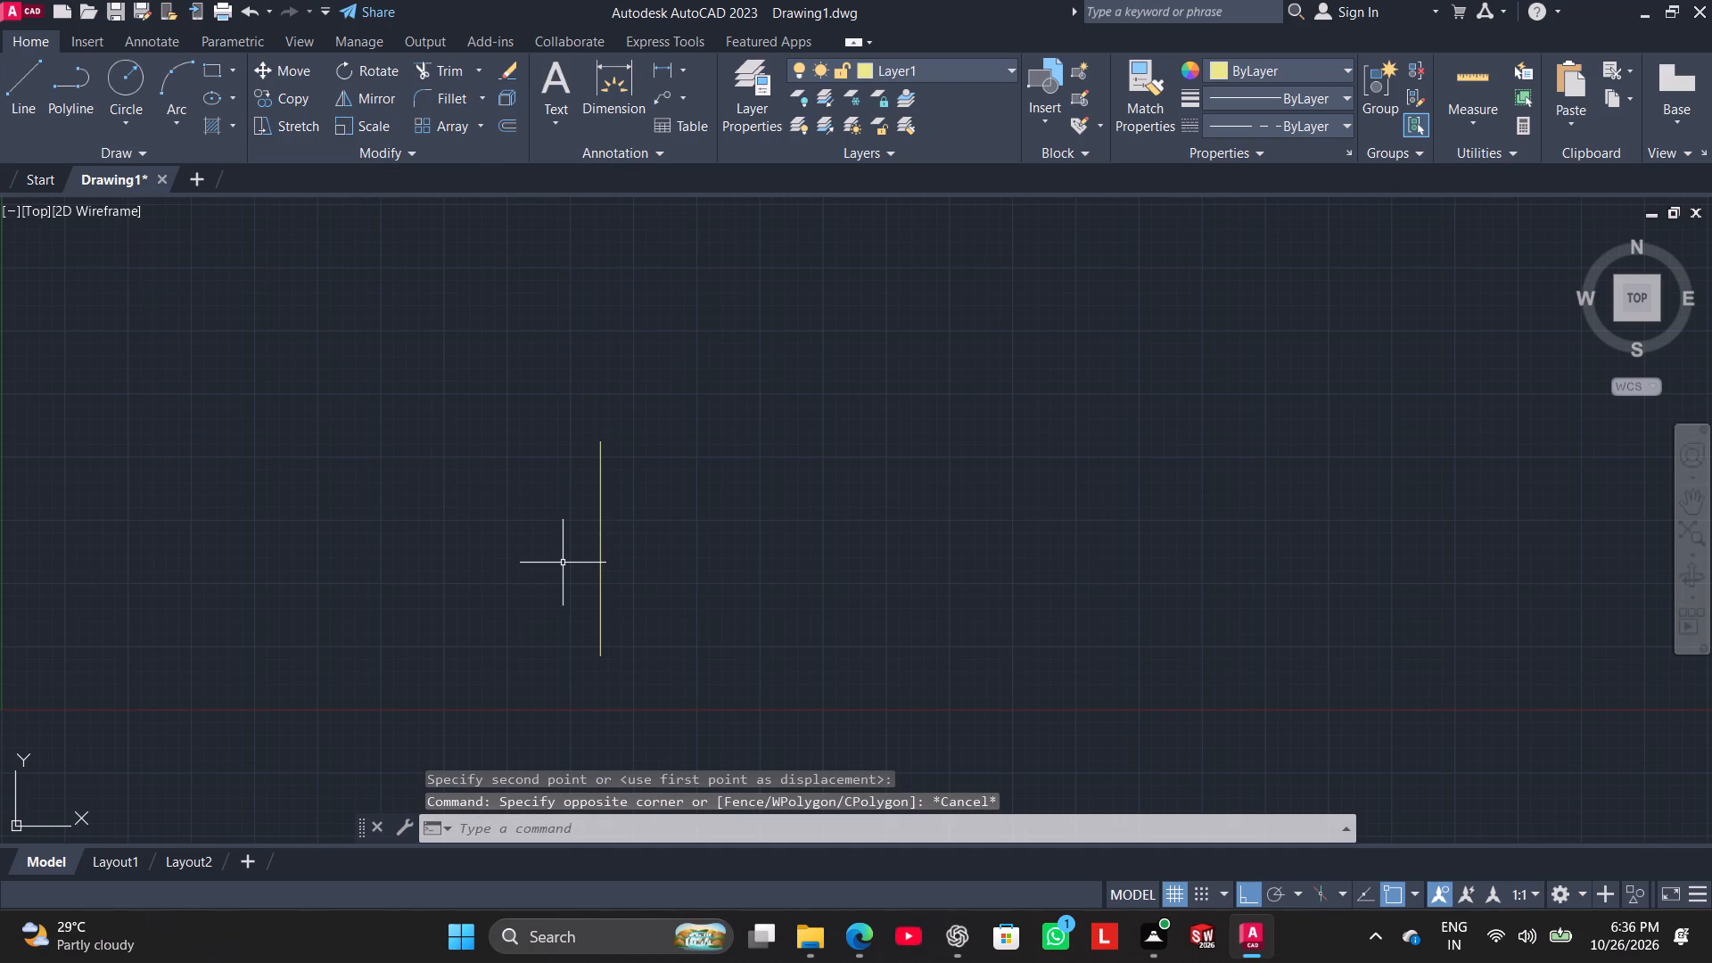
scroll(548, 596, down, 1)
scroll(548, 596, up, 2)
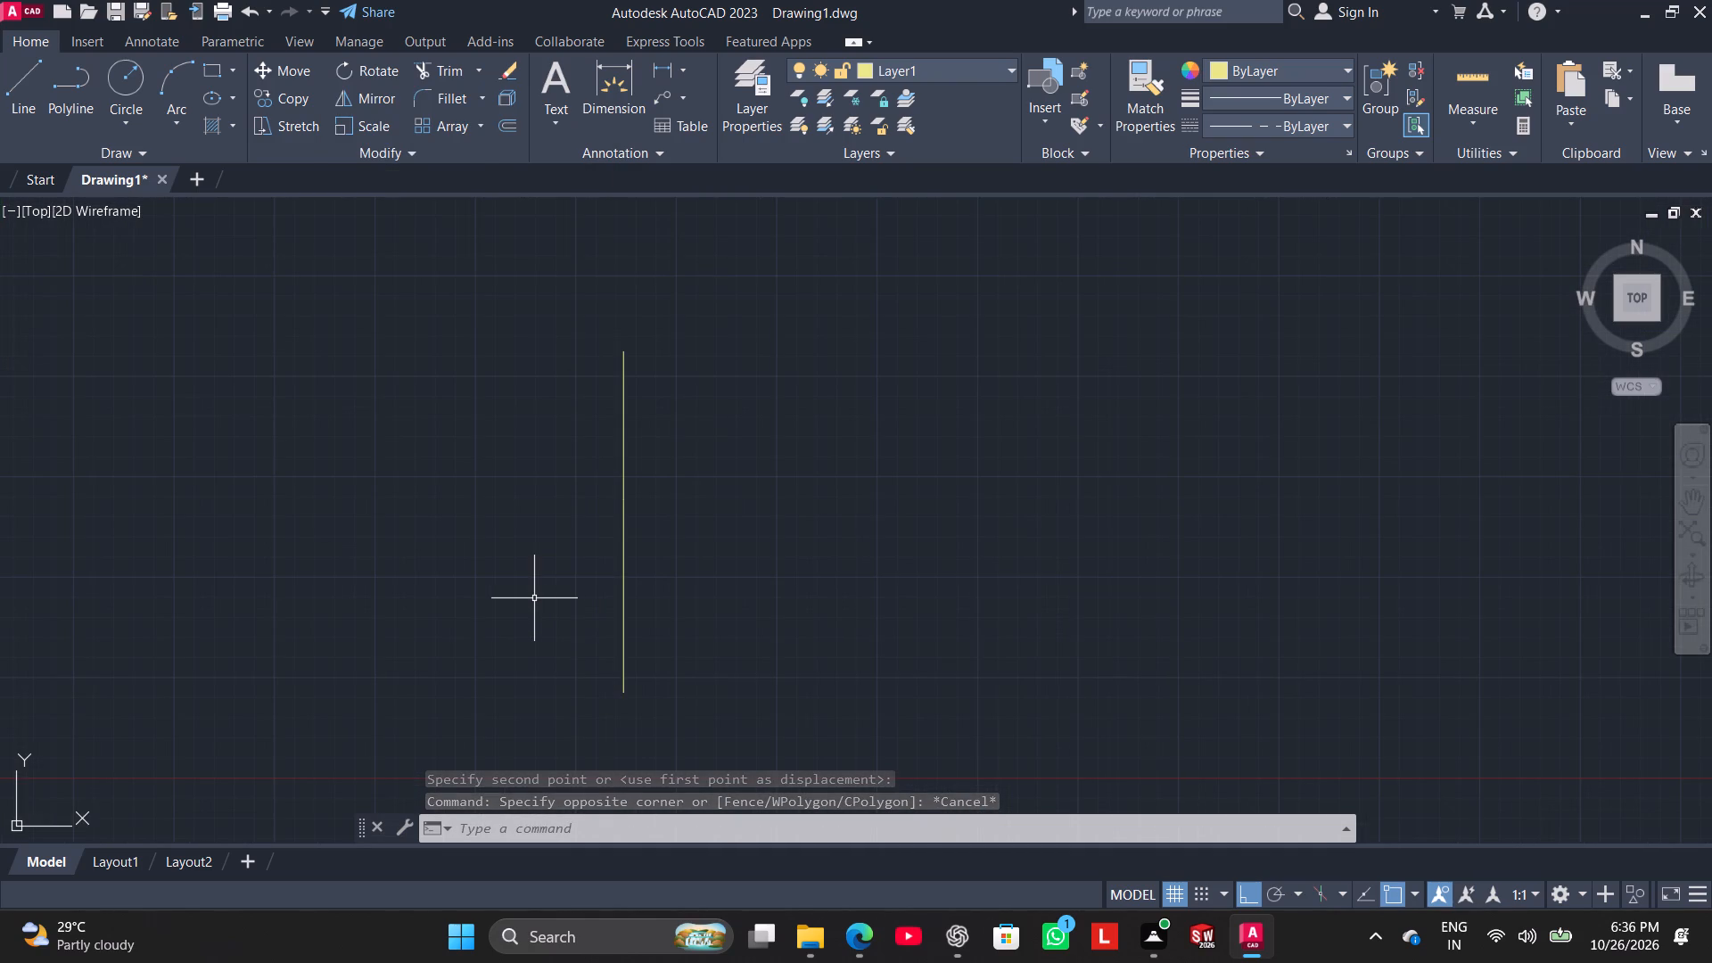
Draw a 40-unit horizontal centre line in the positive X direction from the junction of the two vertical centre lines.
scroll(537, 599, up, 1)
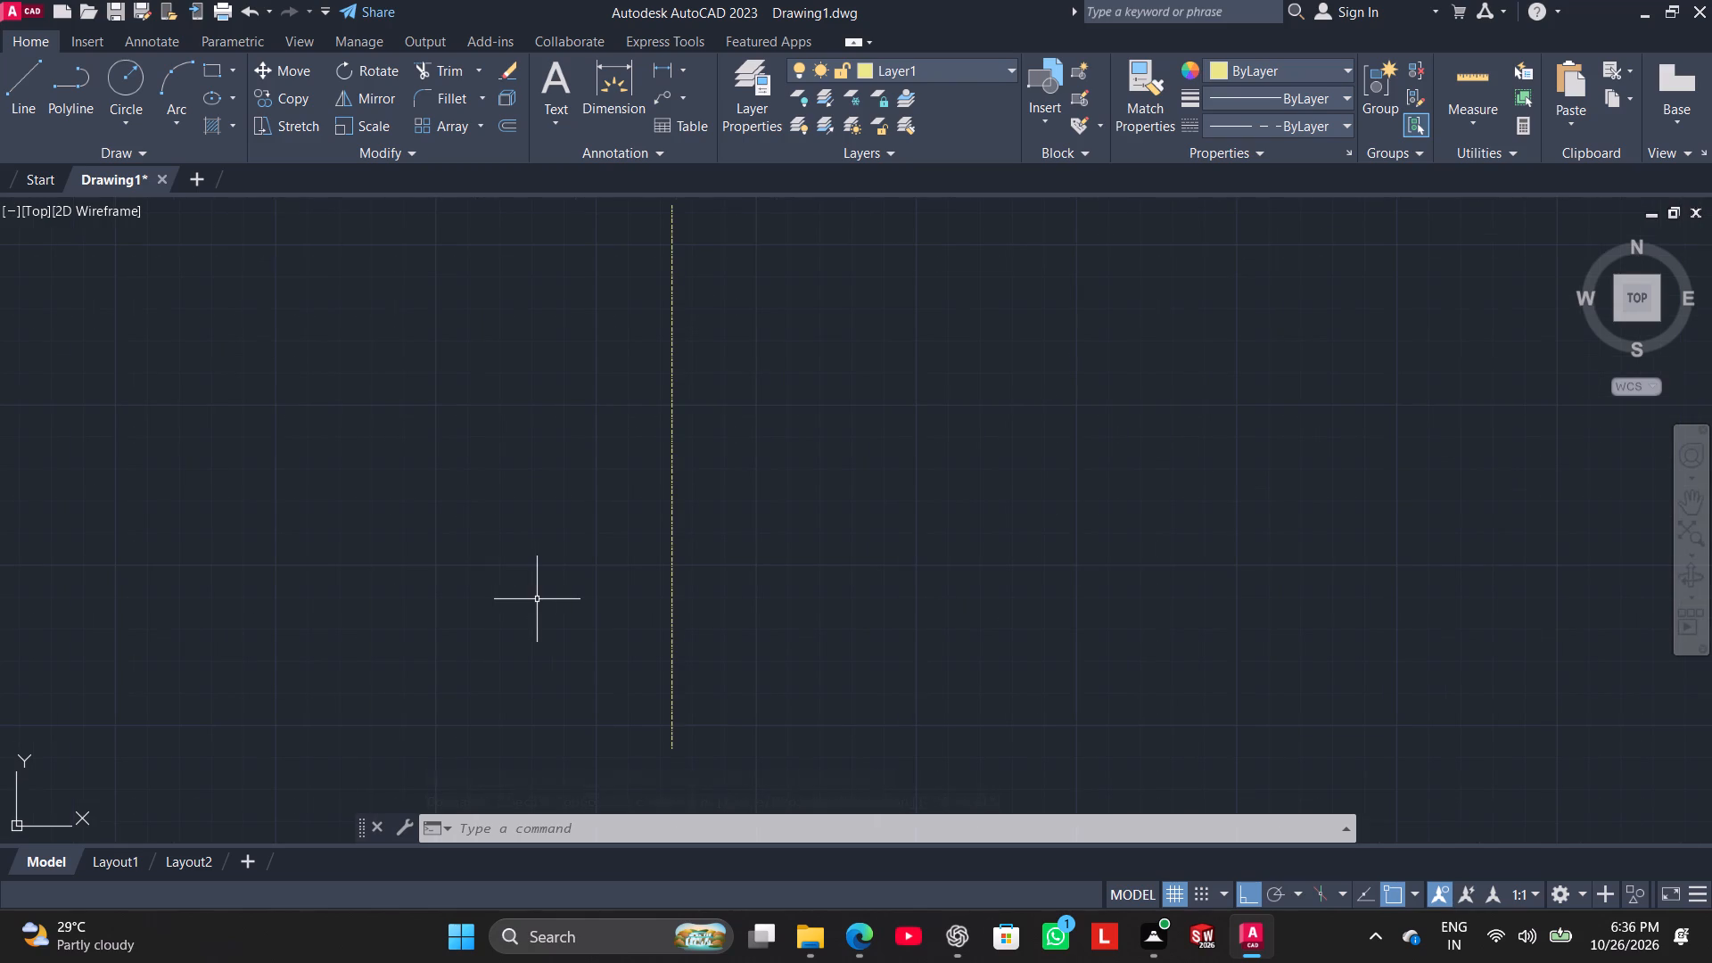
scroll(537, 602, down, 1)
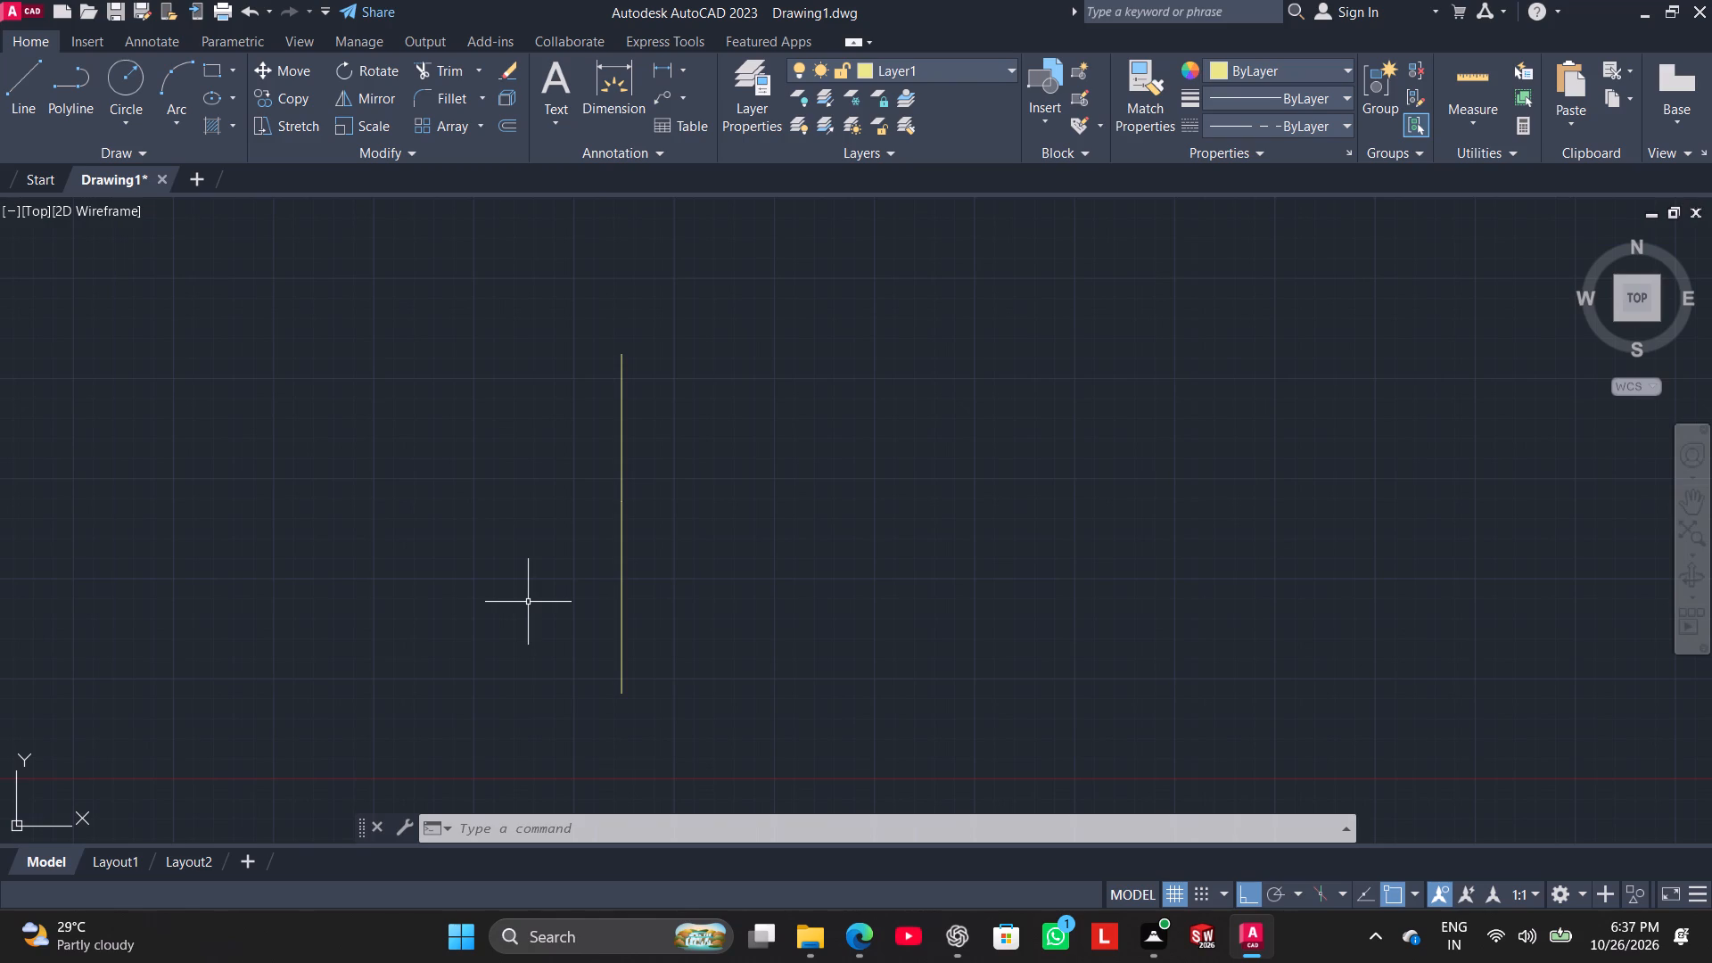
click(25, 97)
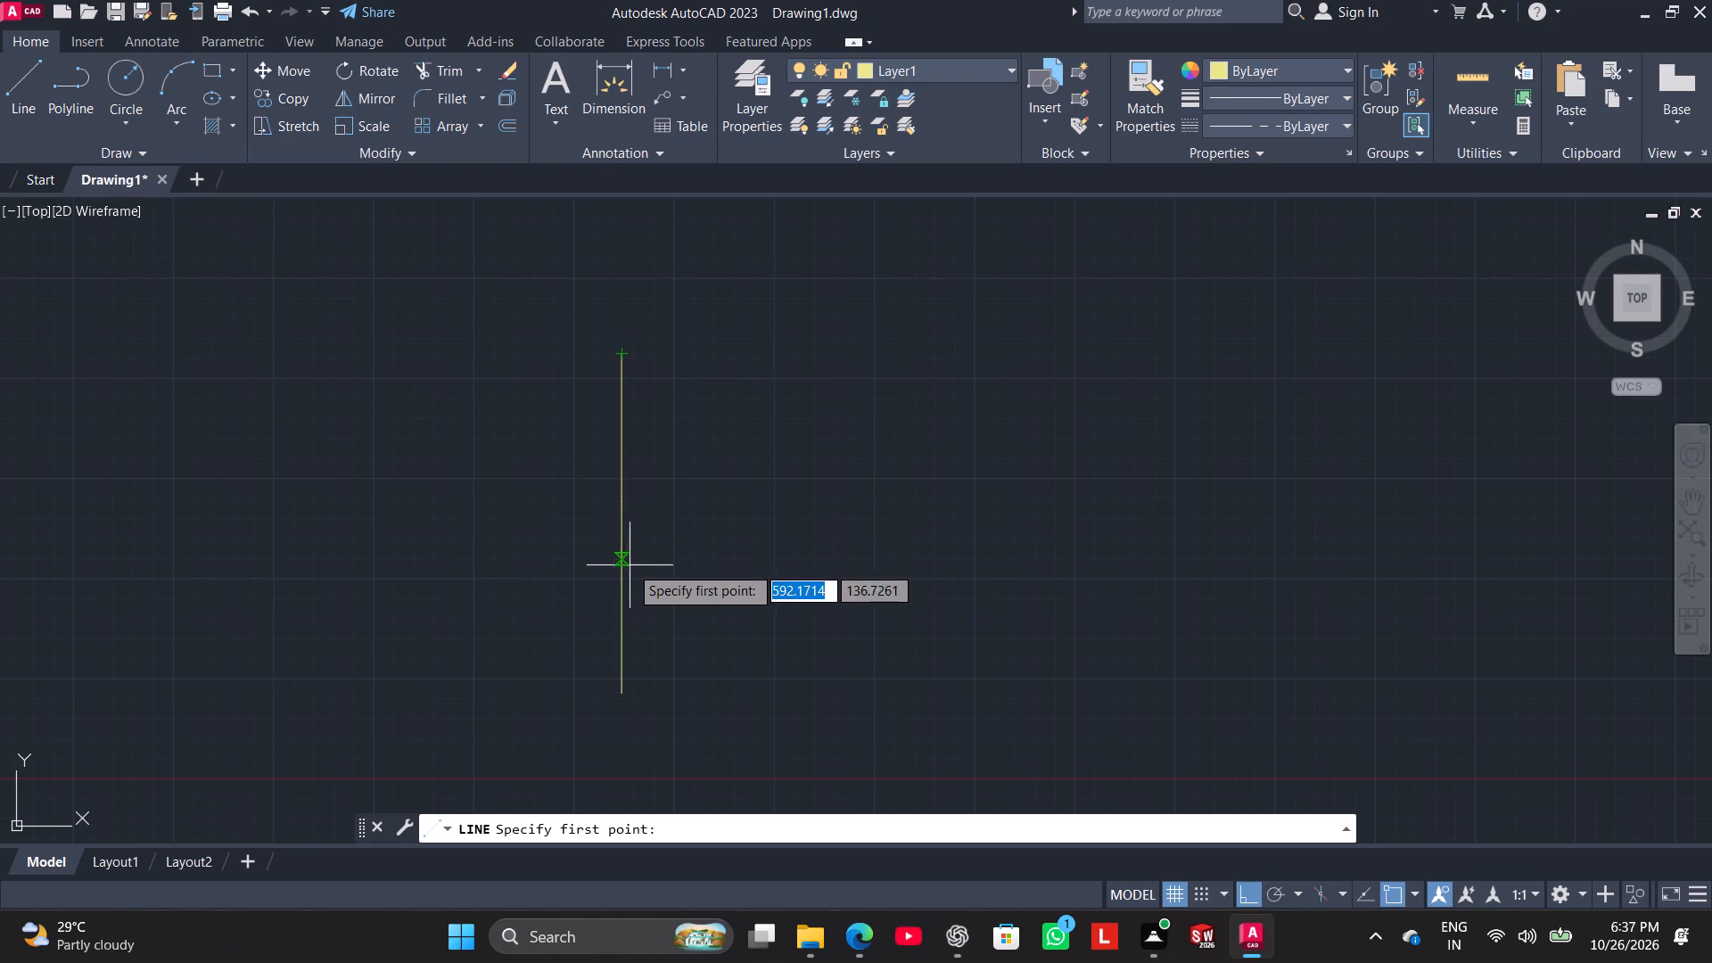
click(625, 506)
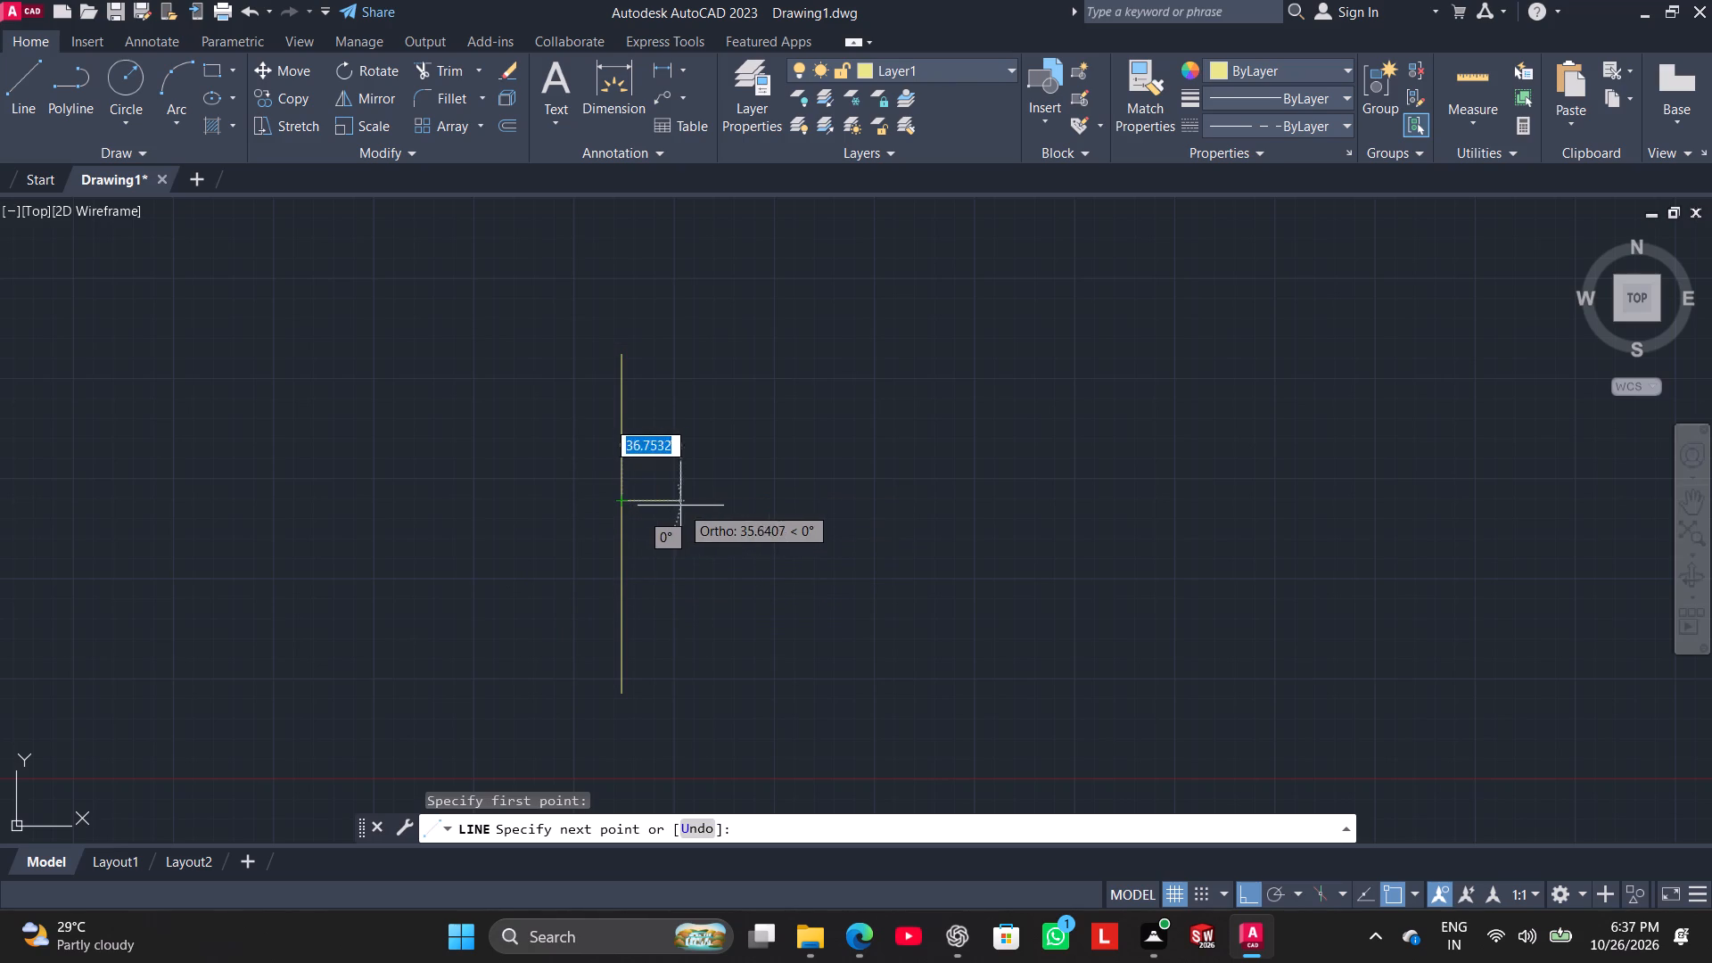
text(40)
key(Return)
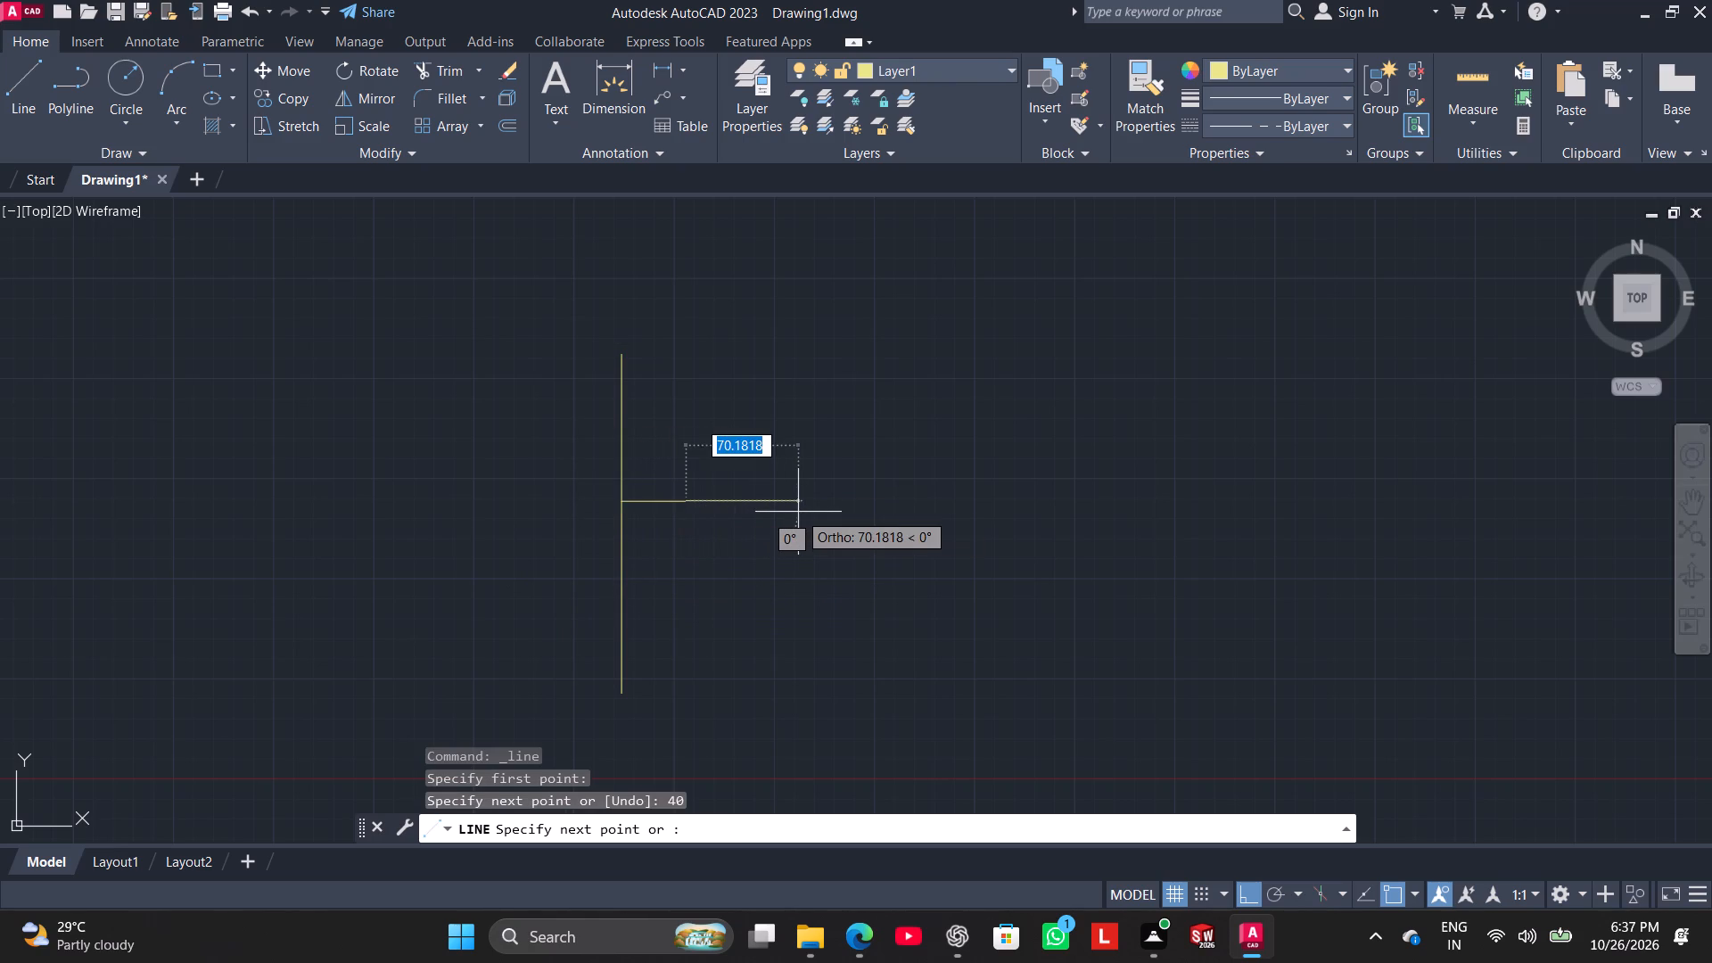
right_click(877, 402)
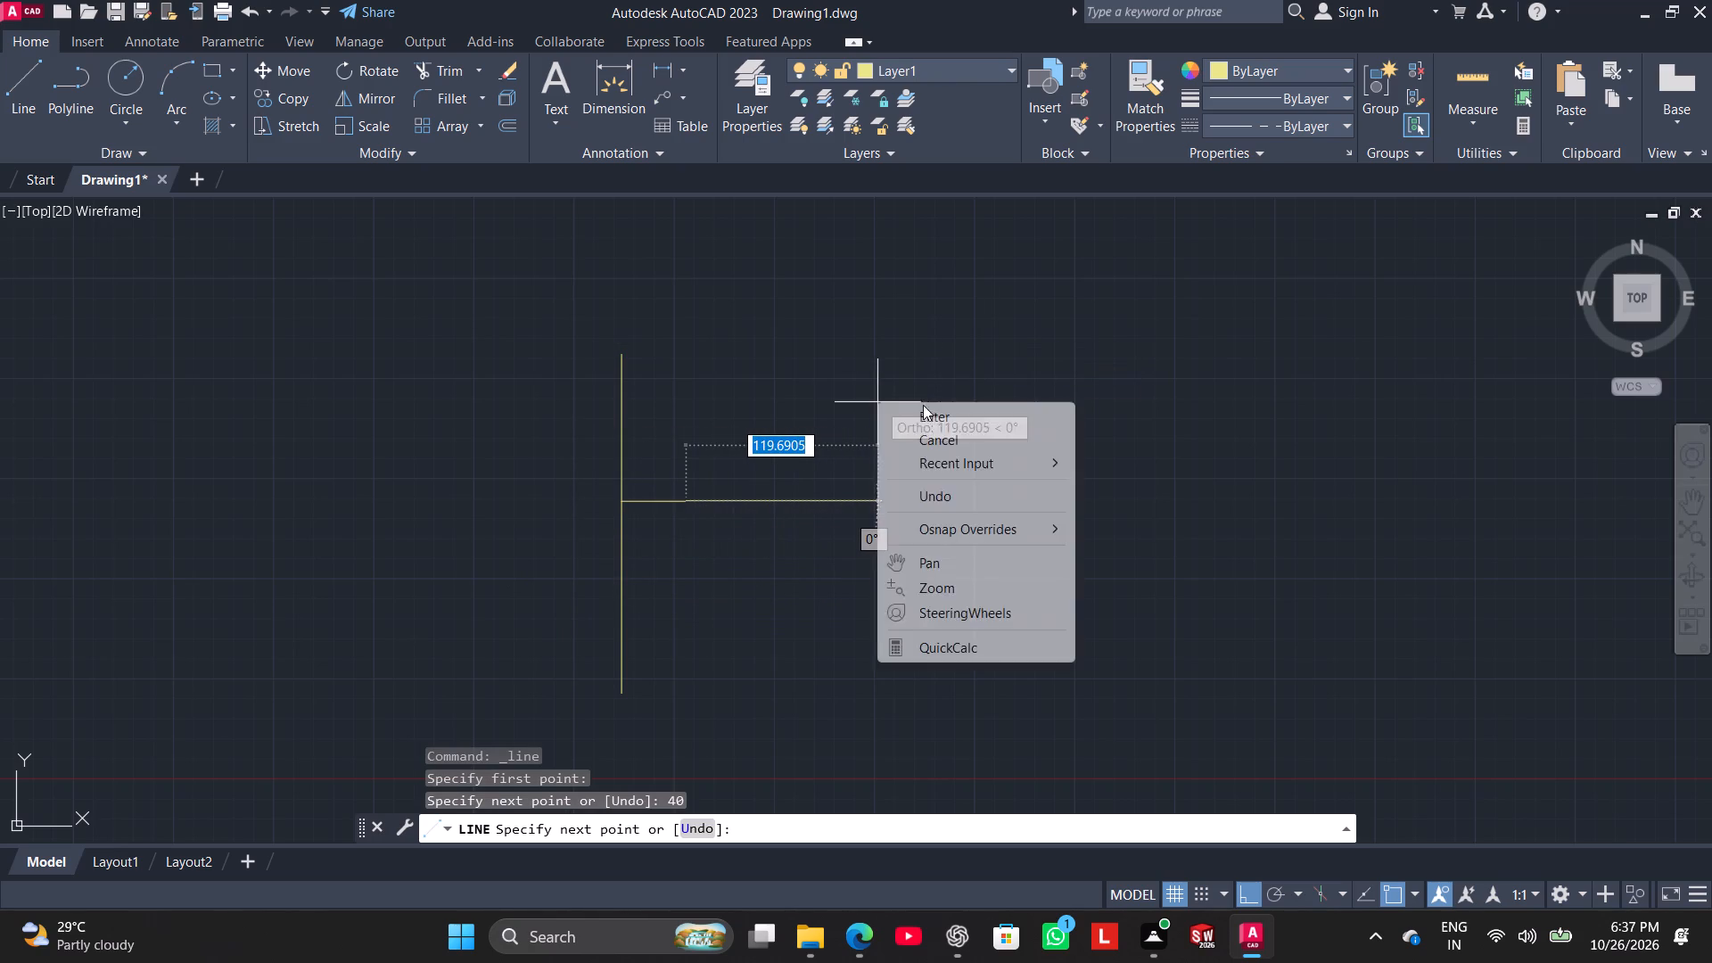
click(937, 407)
Draw a 40-unit horizontal centre line in the negative X direction from the same junction, completing the cross.
scroll(557, 566, down, 1)
scroll(557, 566, up, 2)
scroll(548, 565, down, 1)
scroll(548, 565, up, 1)
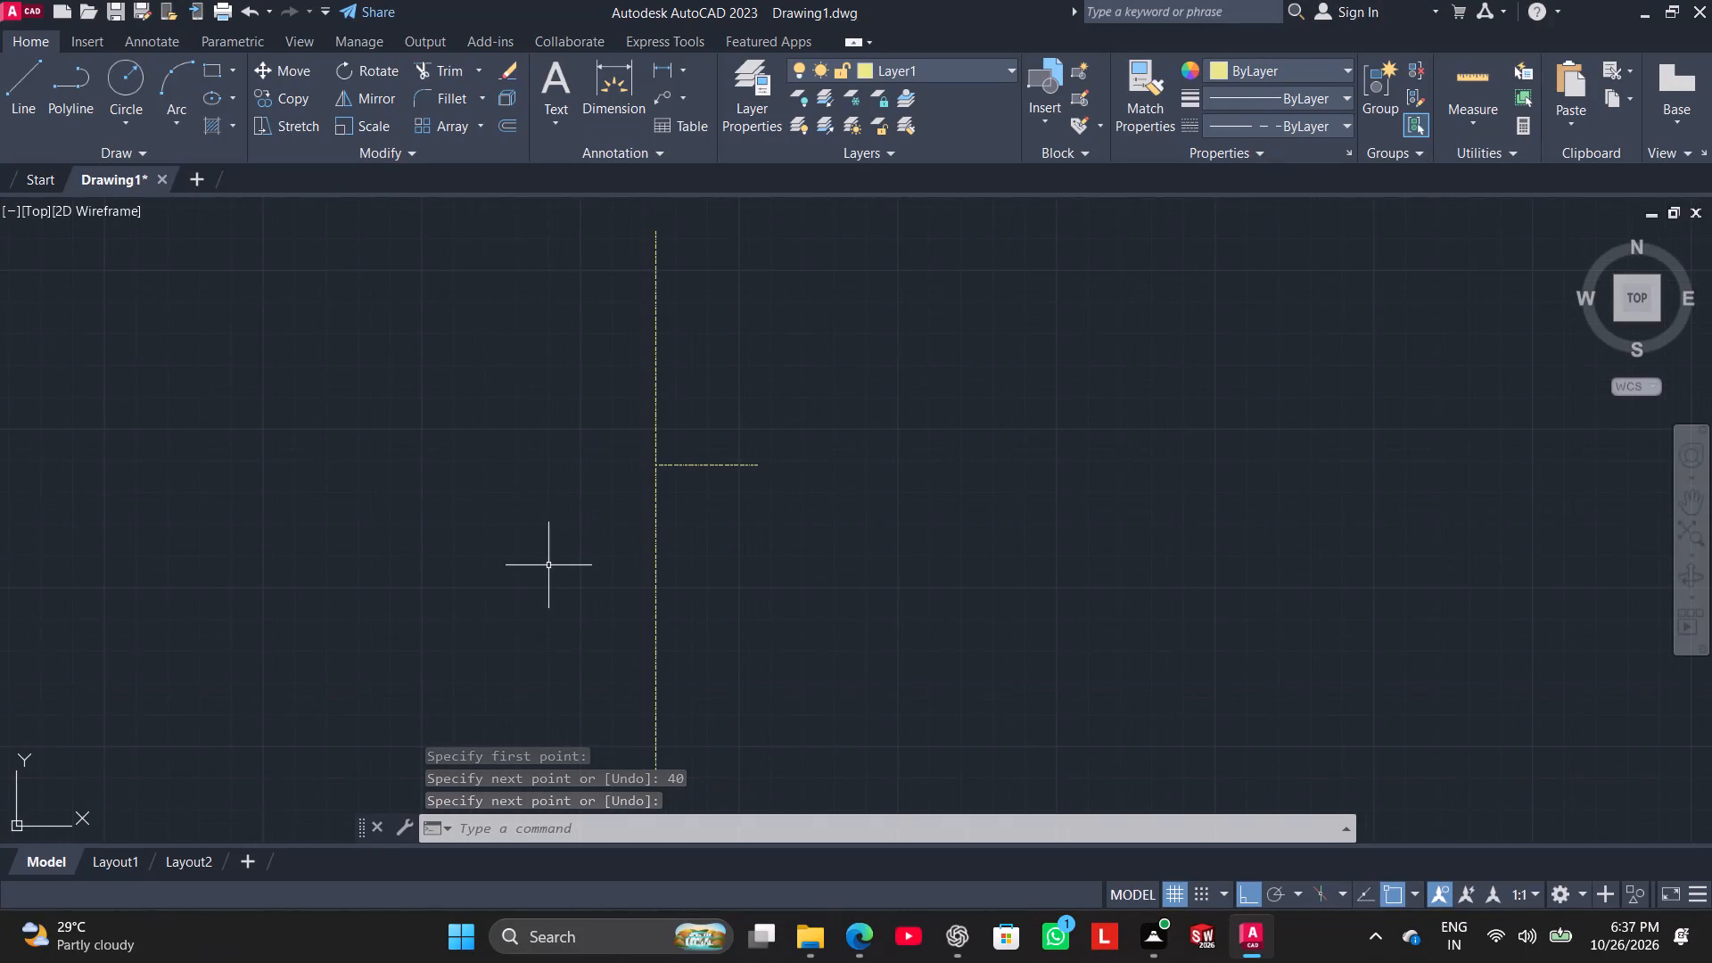
scroll(548, 565, down, 1)
middle_drag(524, 565, 600, 578)
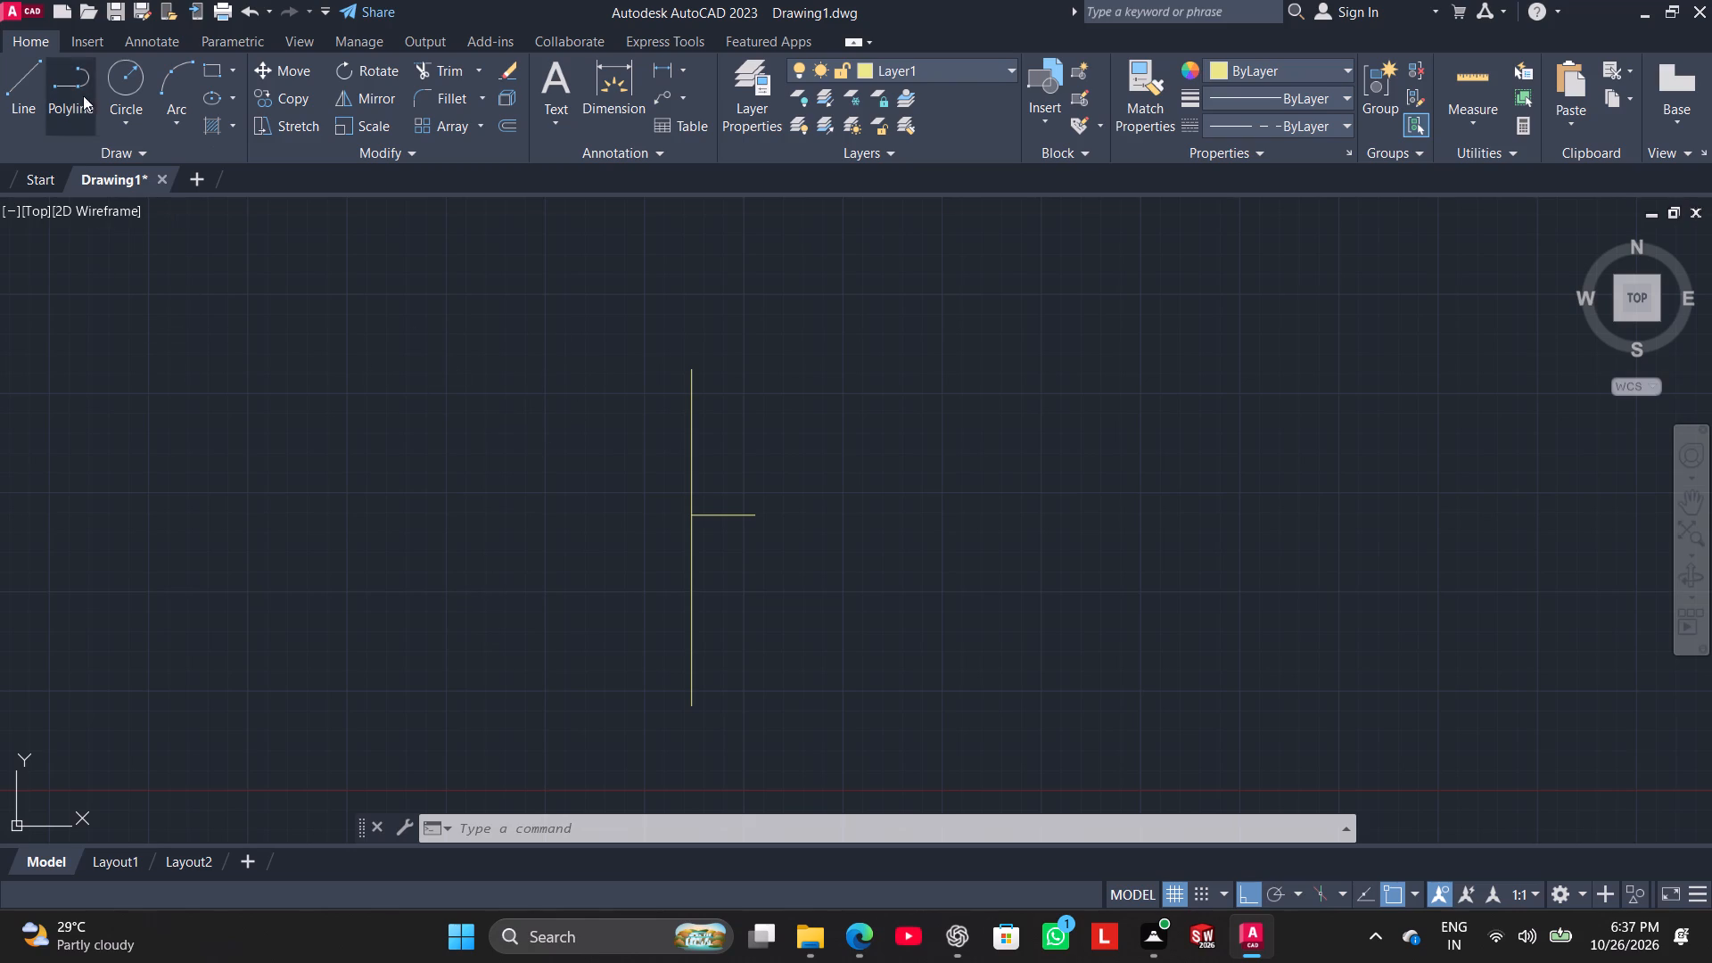
click(0, 81)
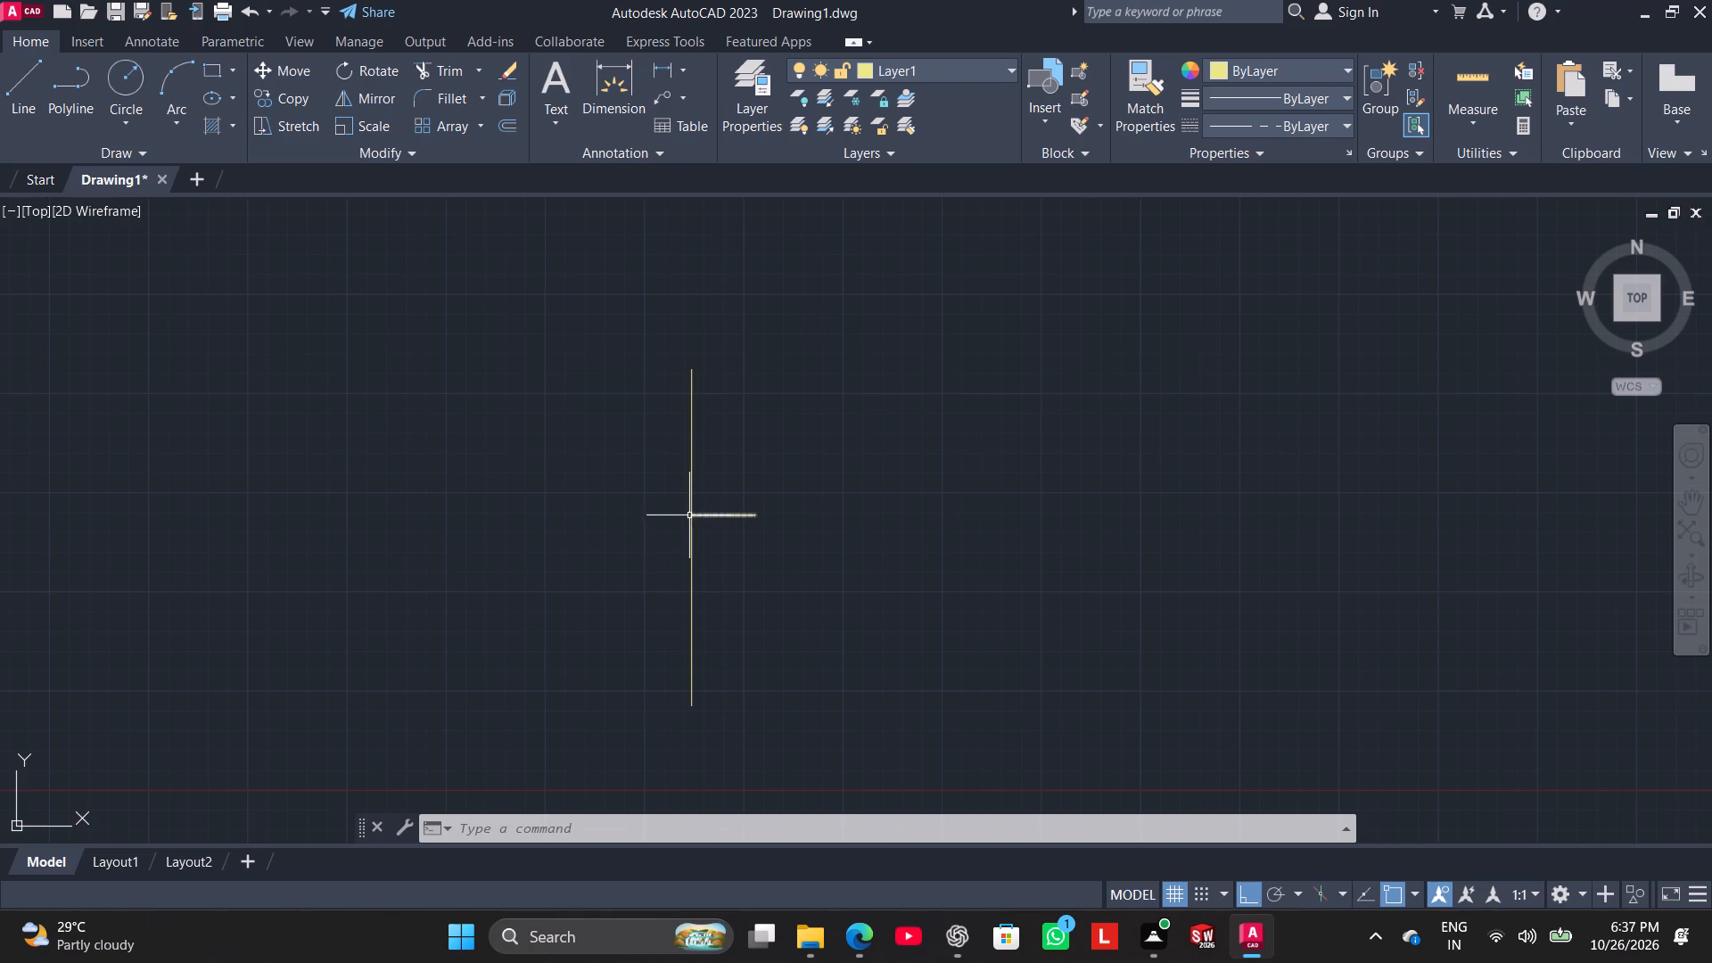
click(29, 88)
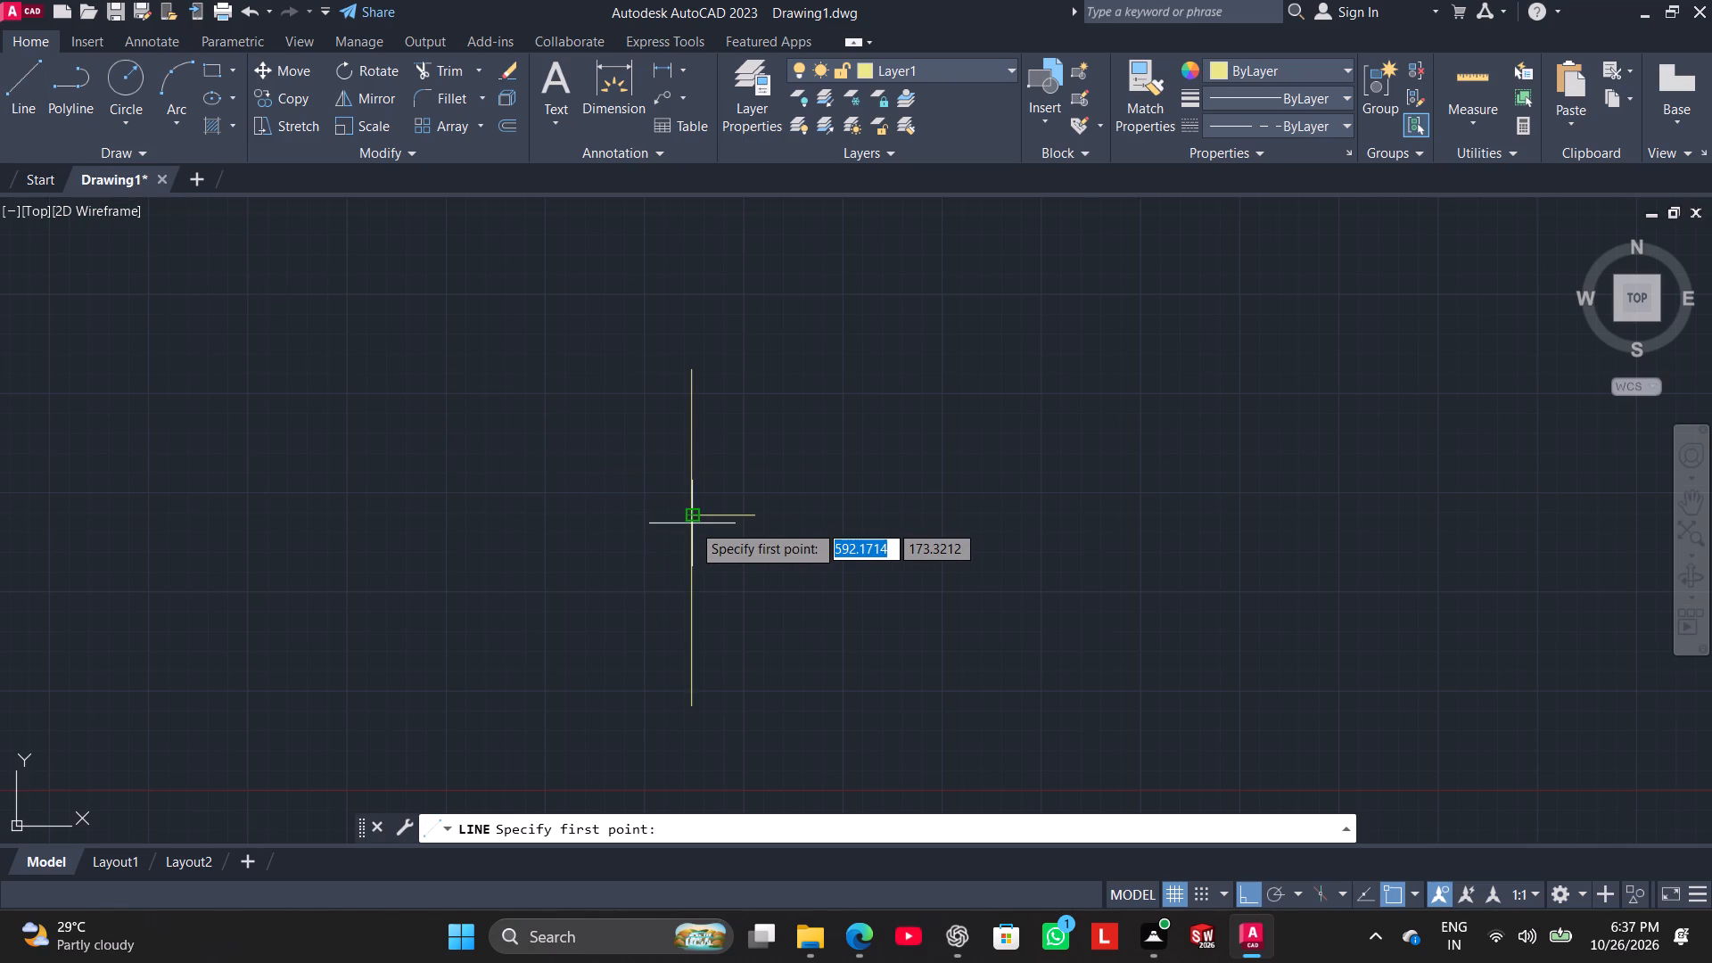
click(692, 515)
text(40)
key(Return)
right_click(585, 369)
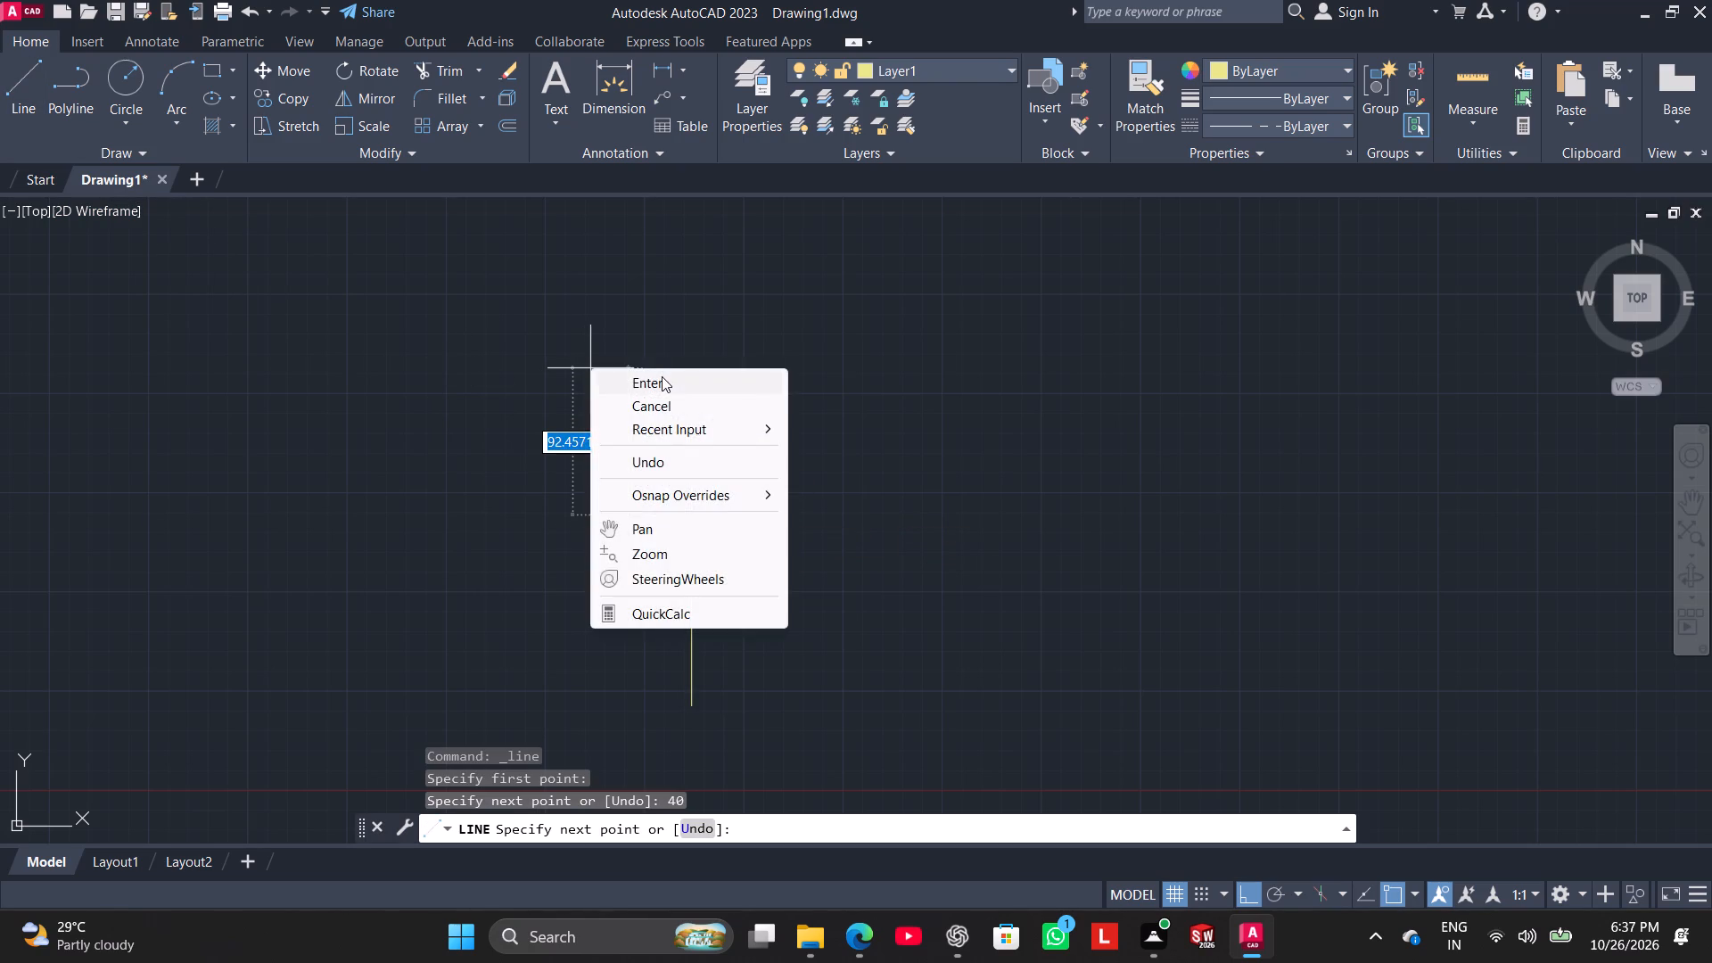
click(662, 376)
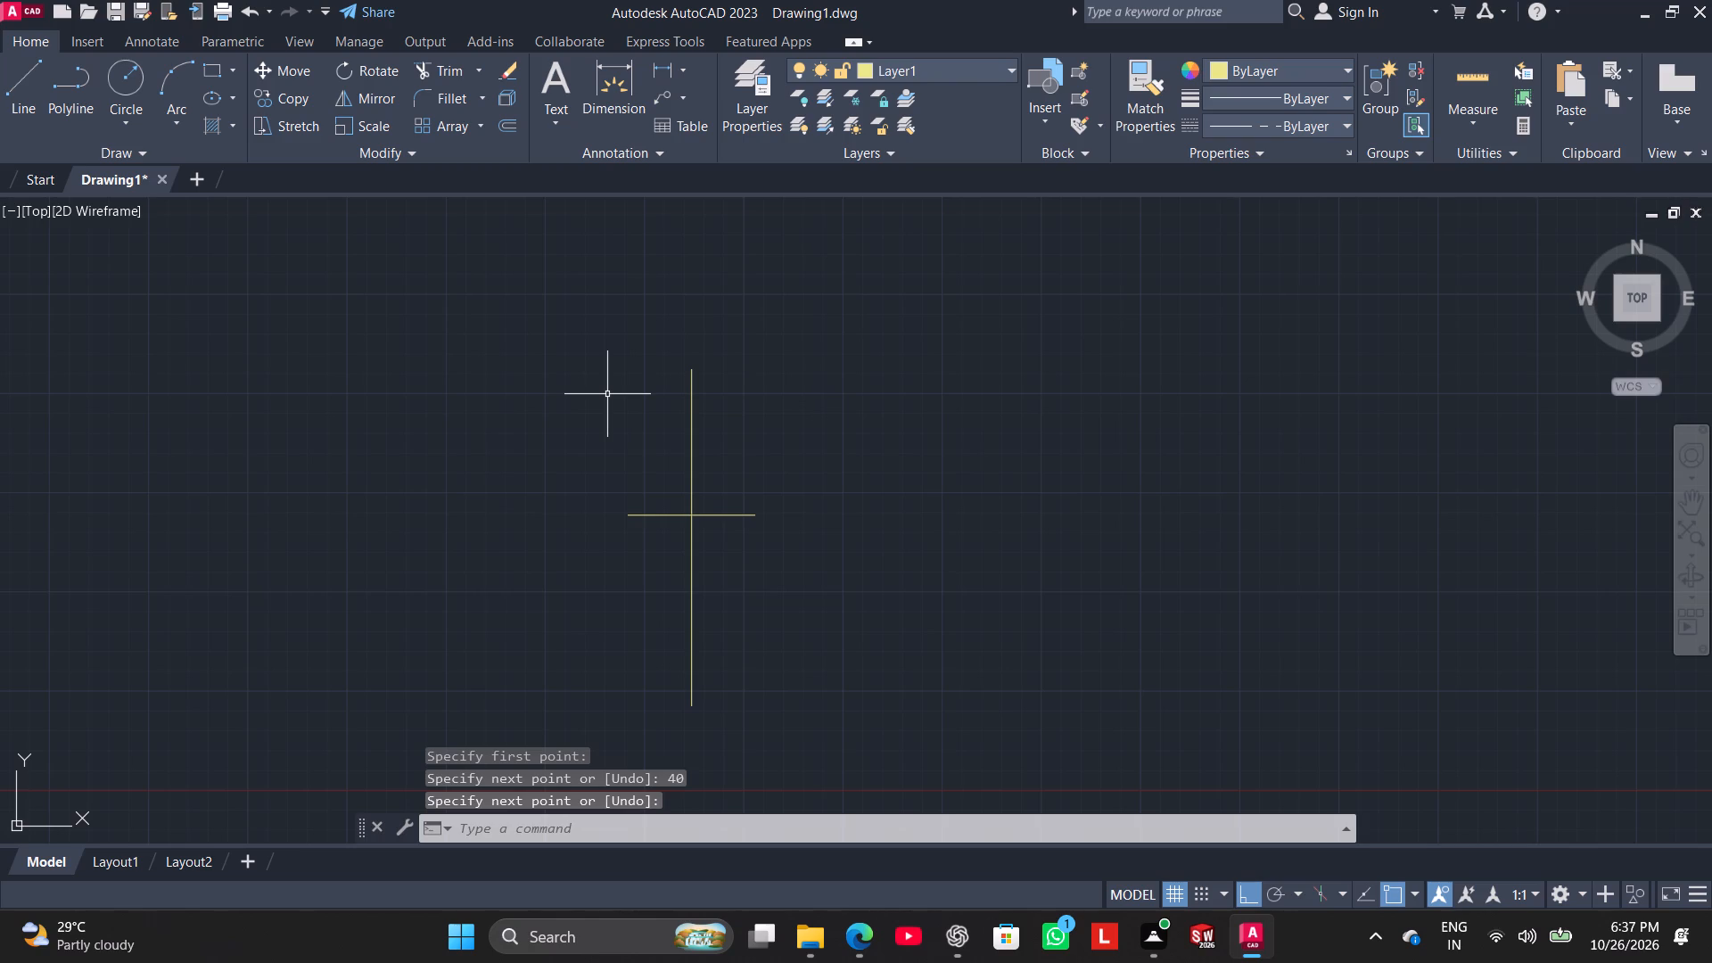
Make layer 0 current and draw a circle of diameter 60 centred on the upper end of the vertical centre line.
click(915, 69)
click(909, 91)
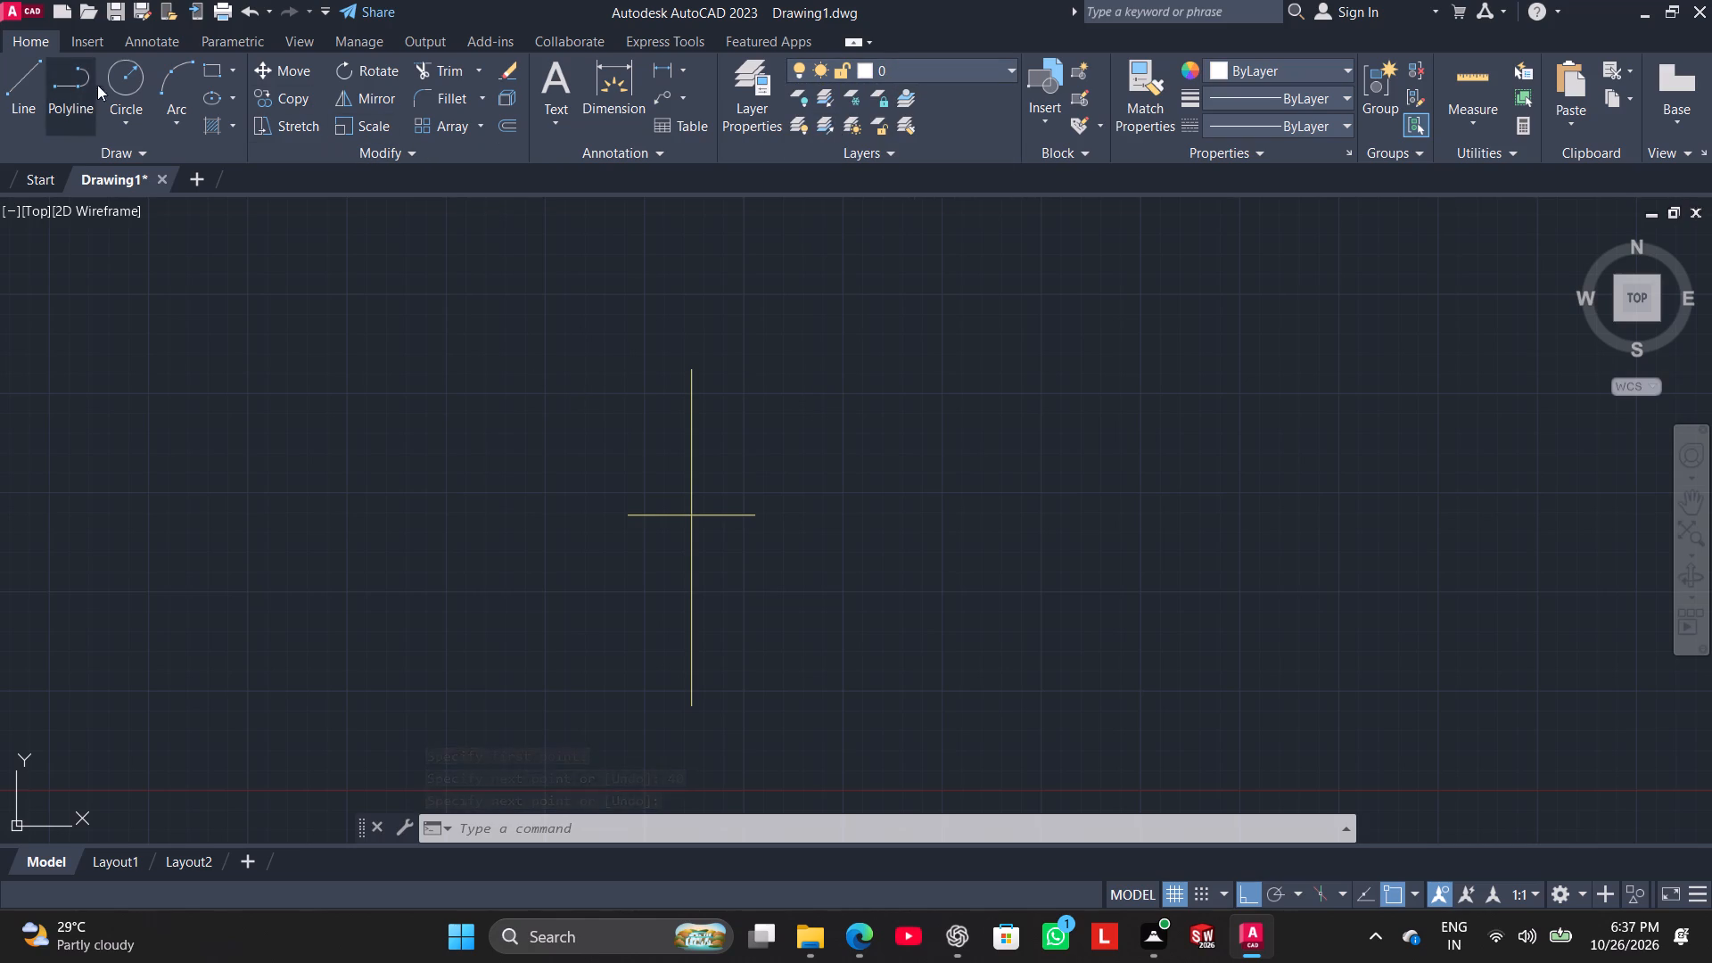
click(119, 80)
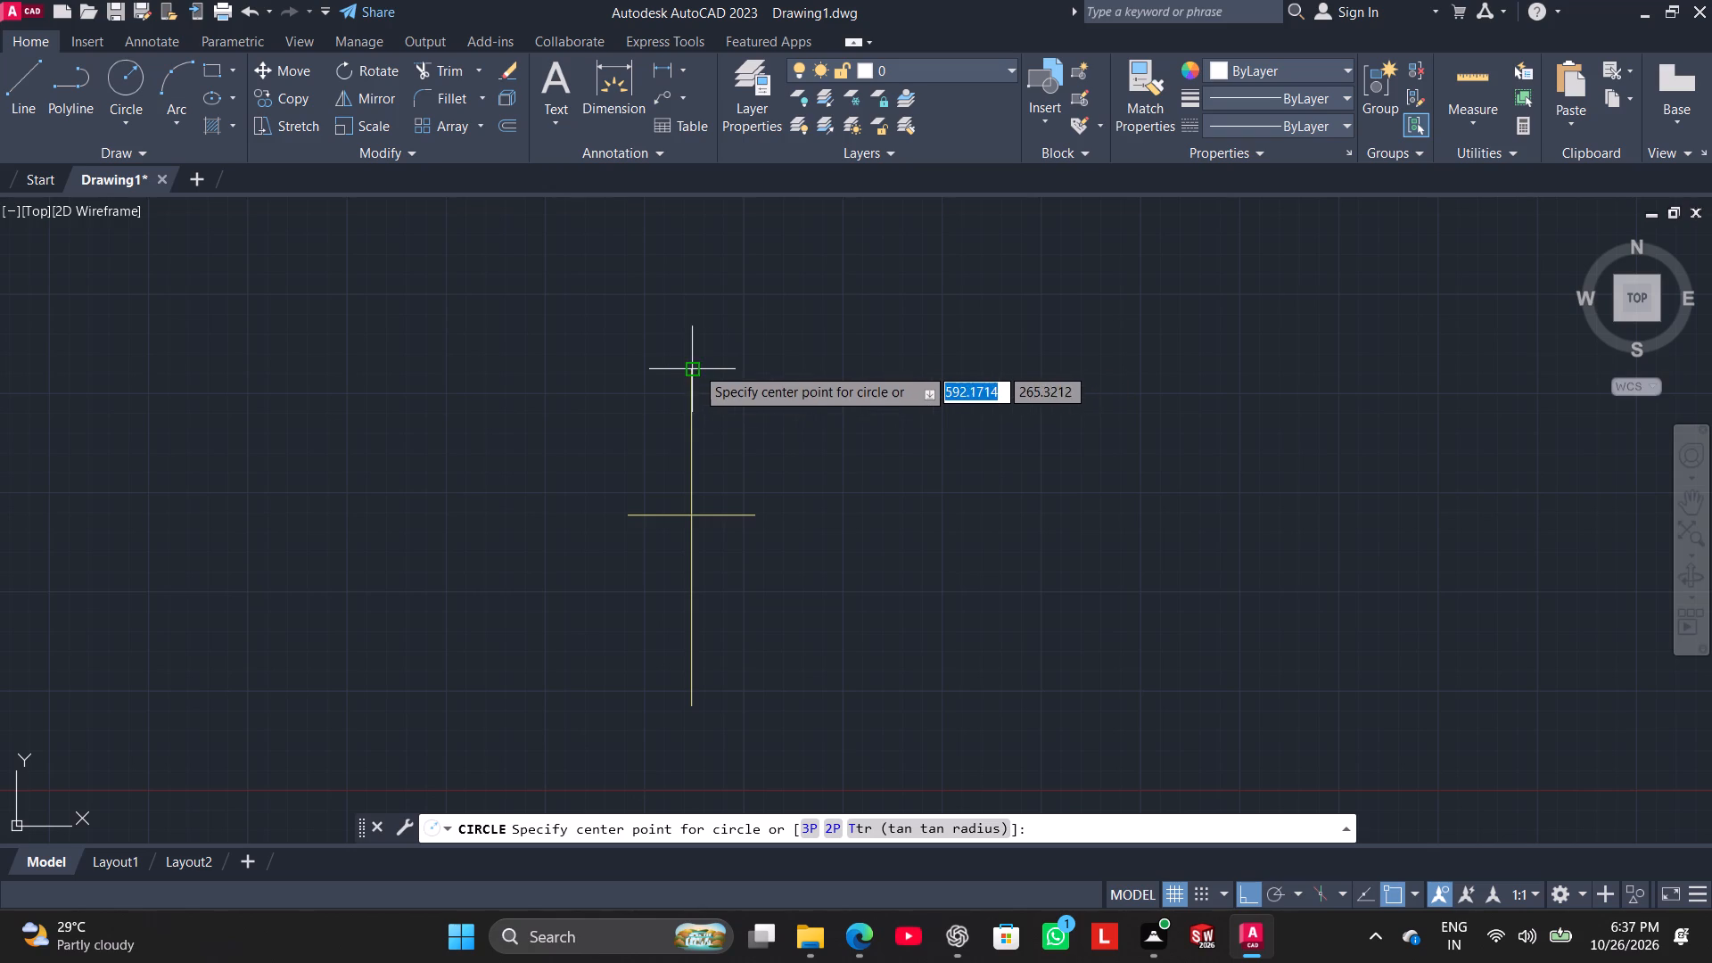
click(695, 366)
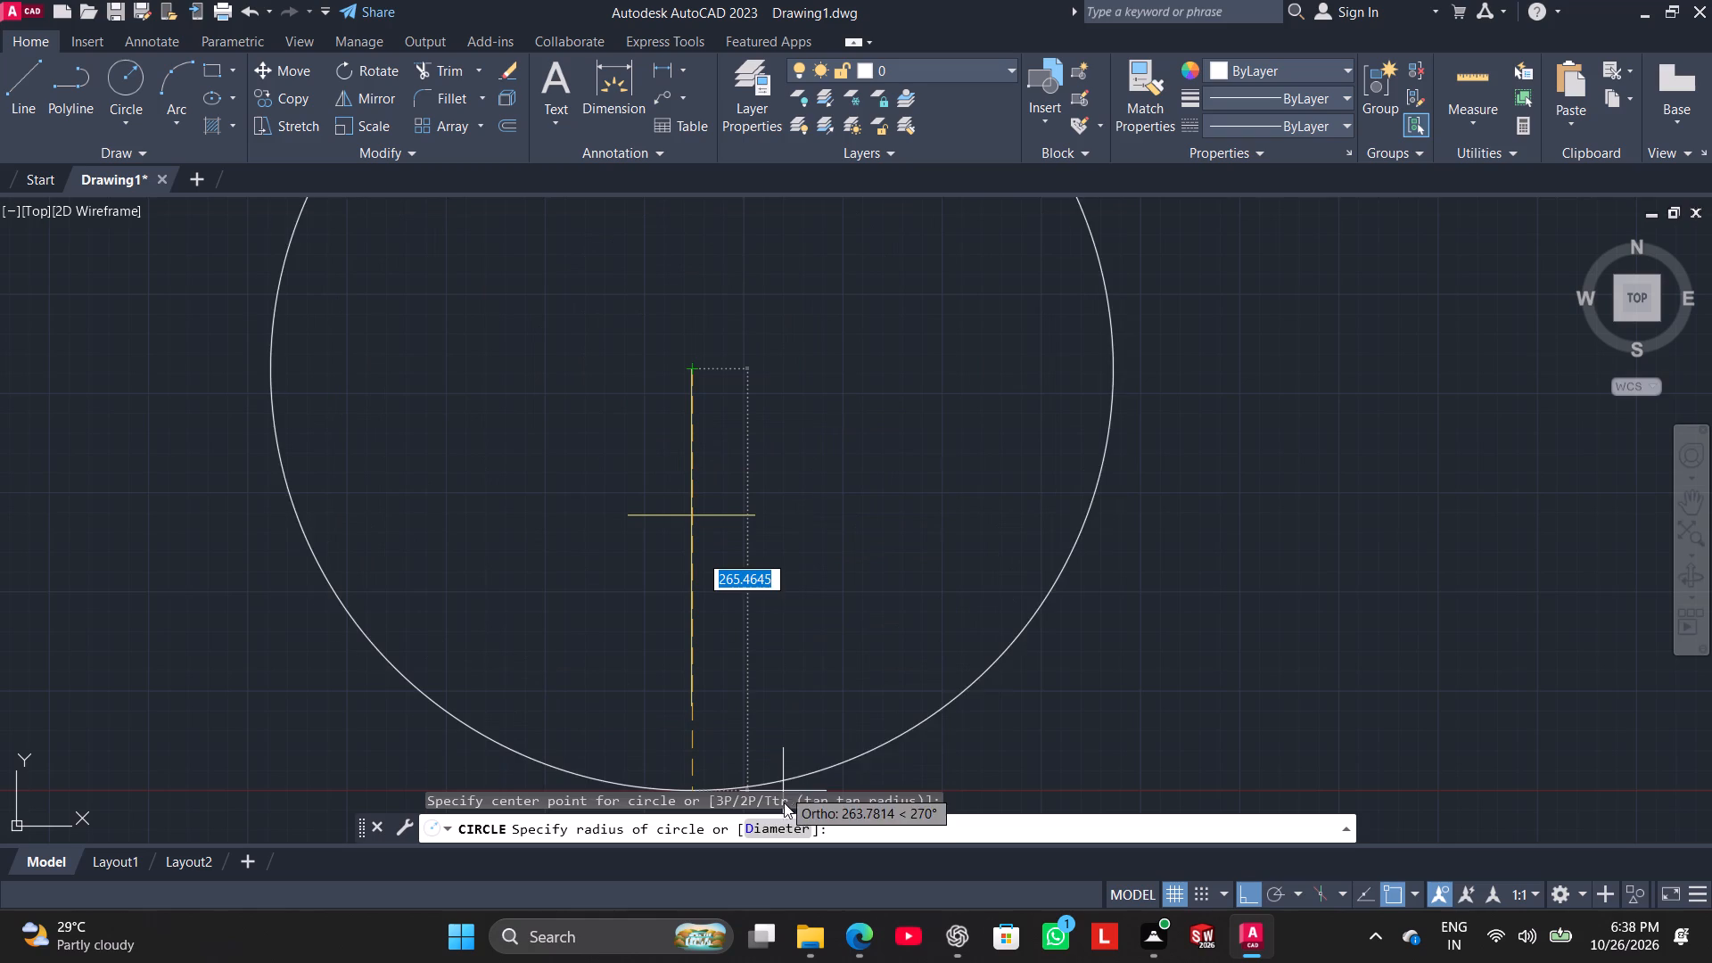
click(771, 830)
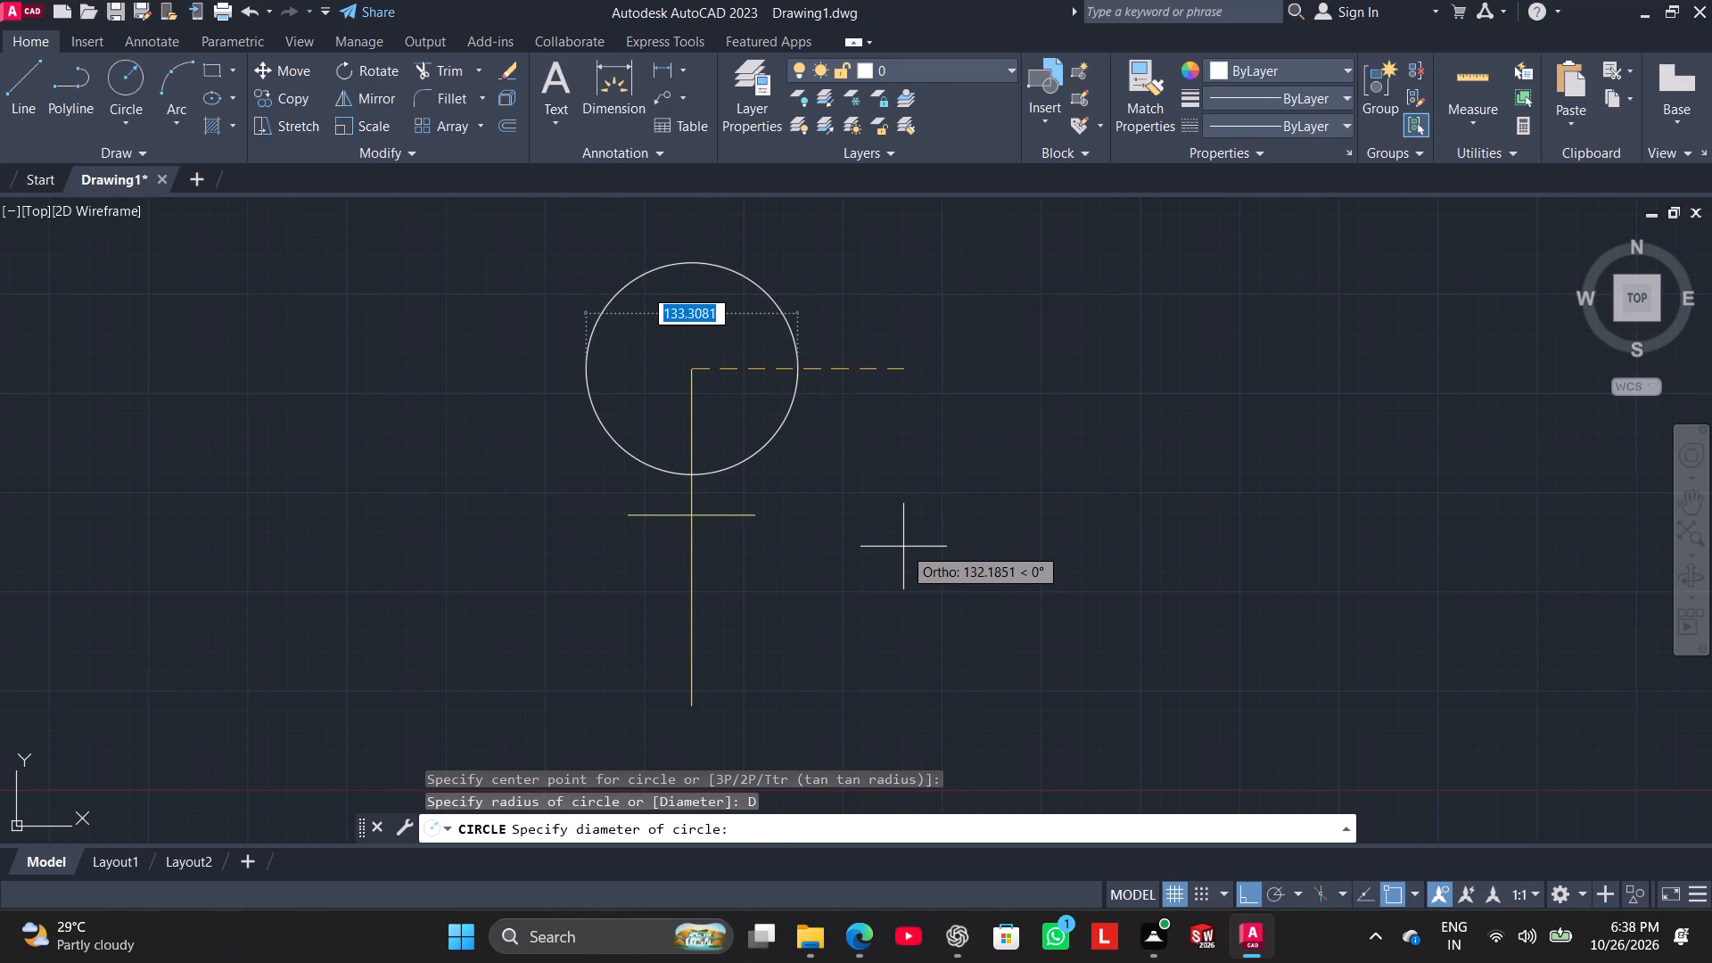
text(60)
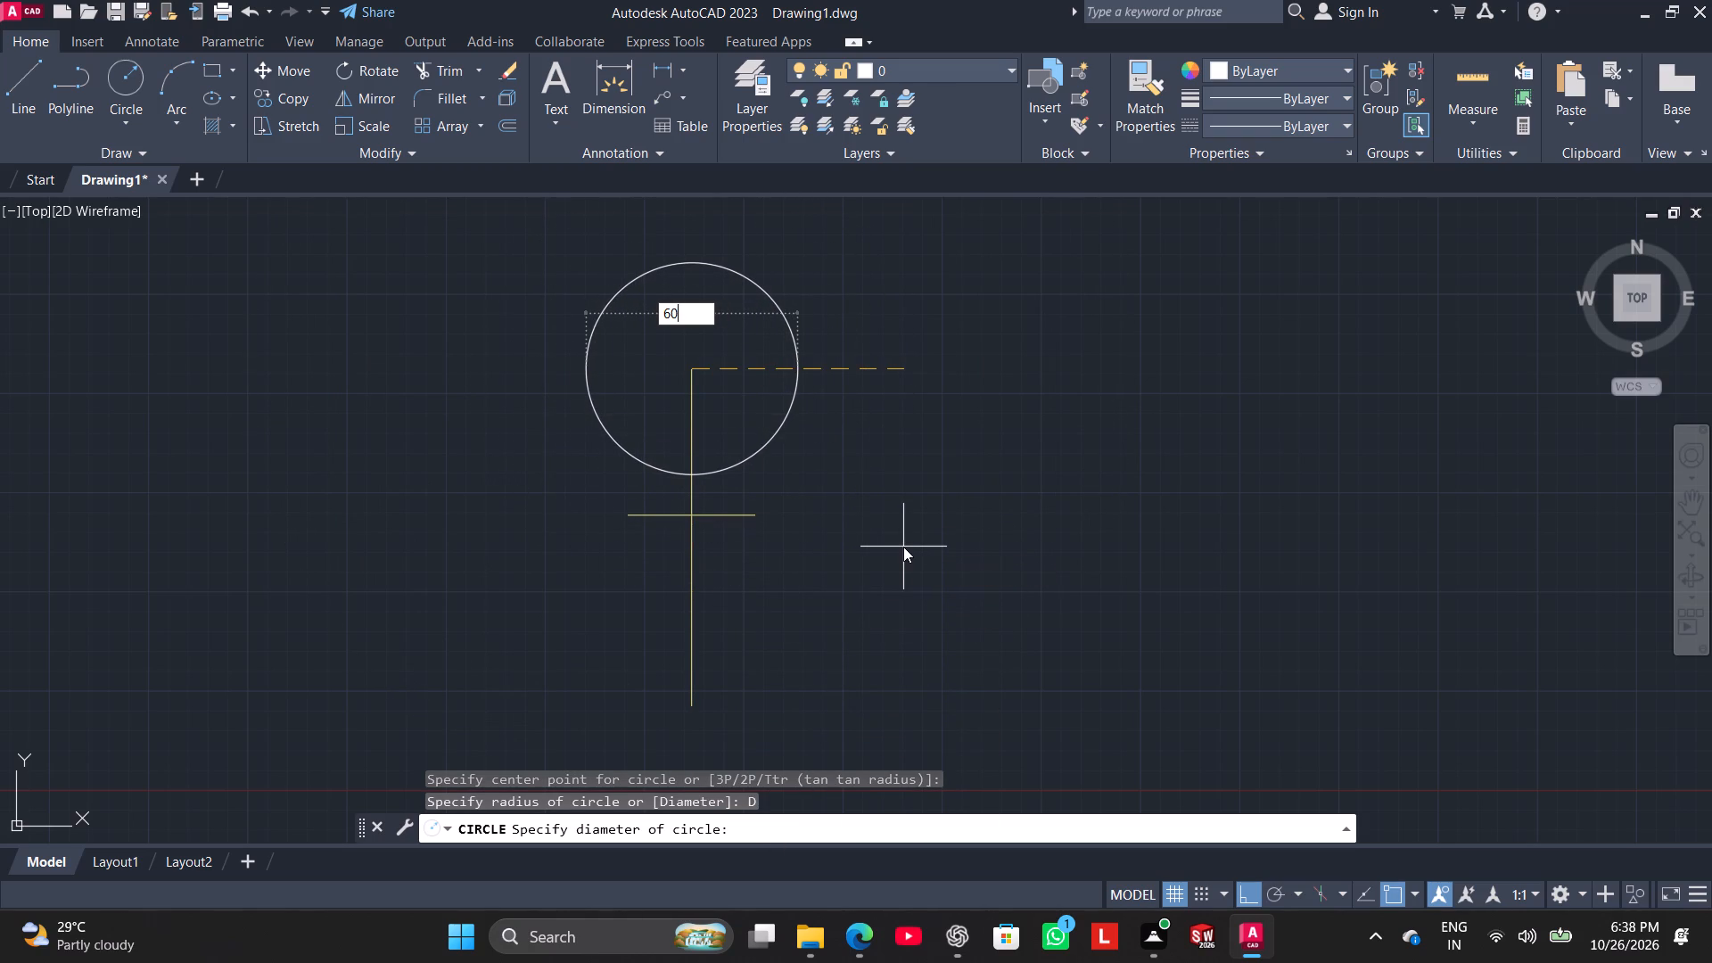
key(Return)
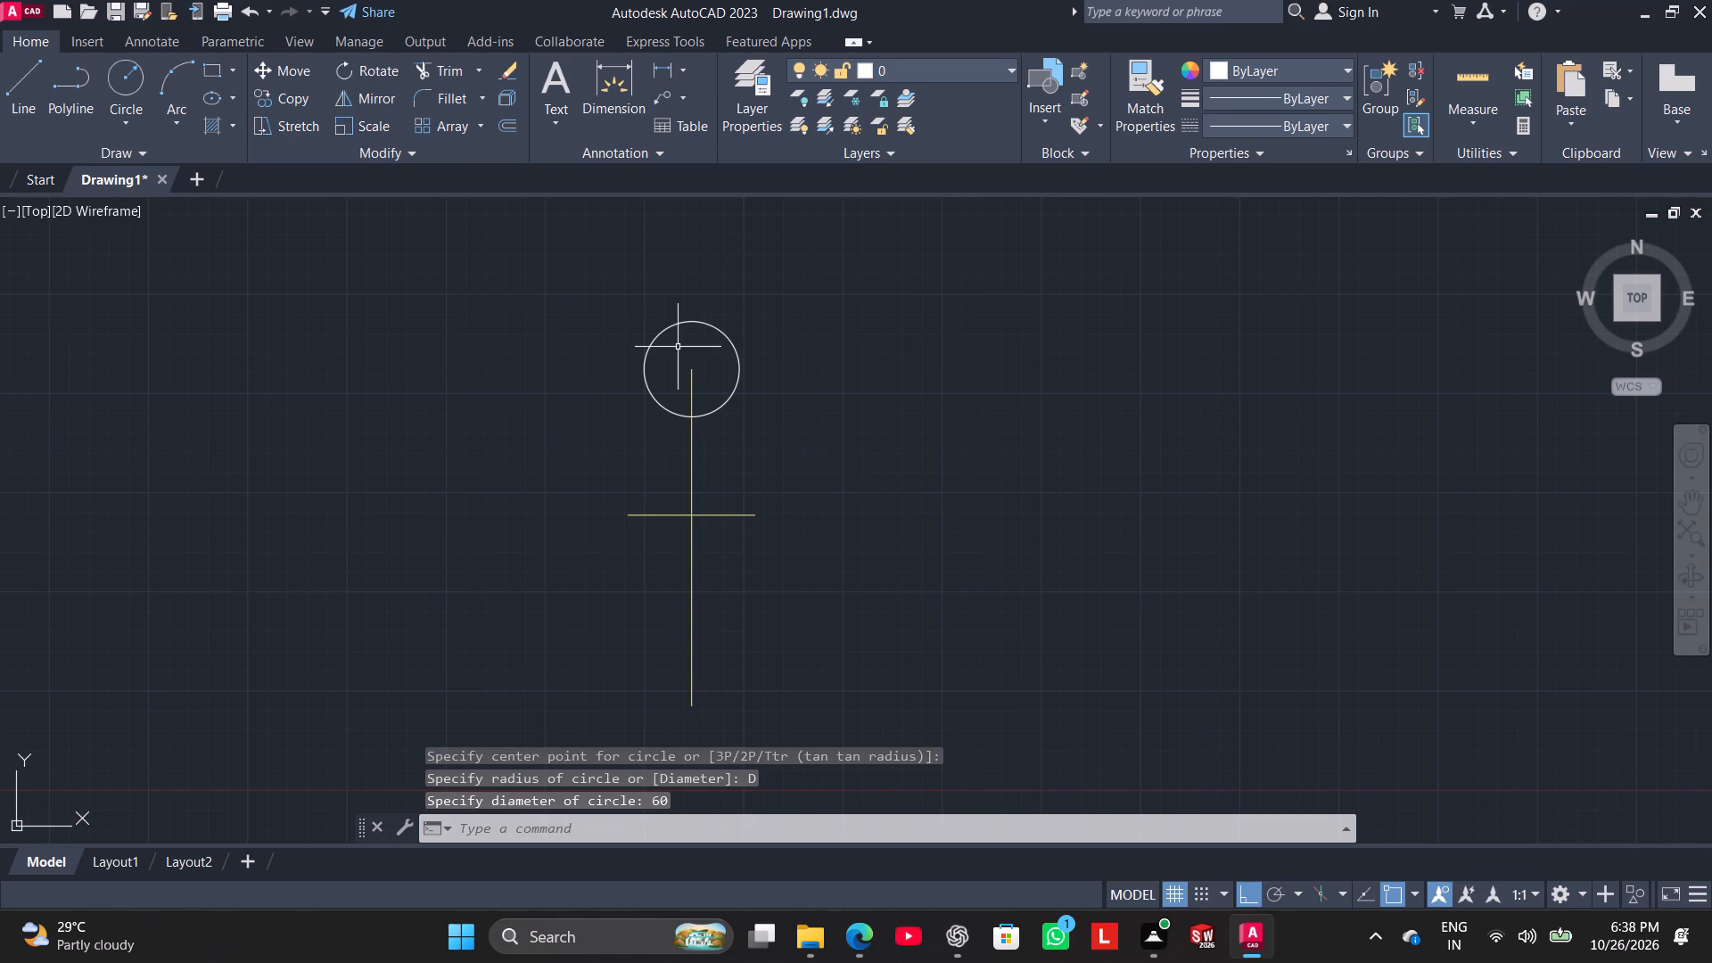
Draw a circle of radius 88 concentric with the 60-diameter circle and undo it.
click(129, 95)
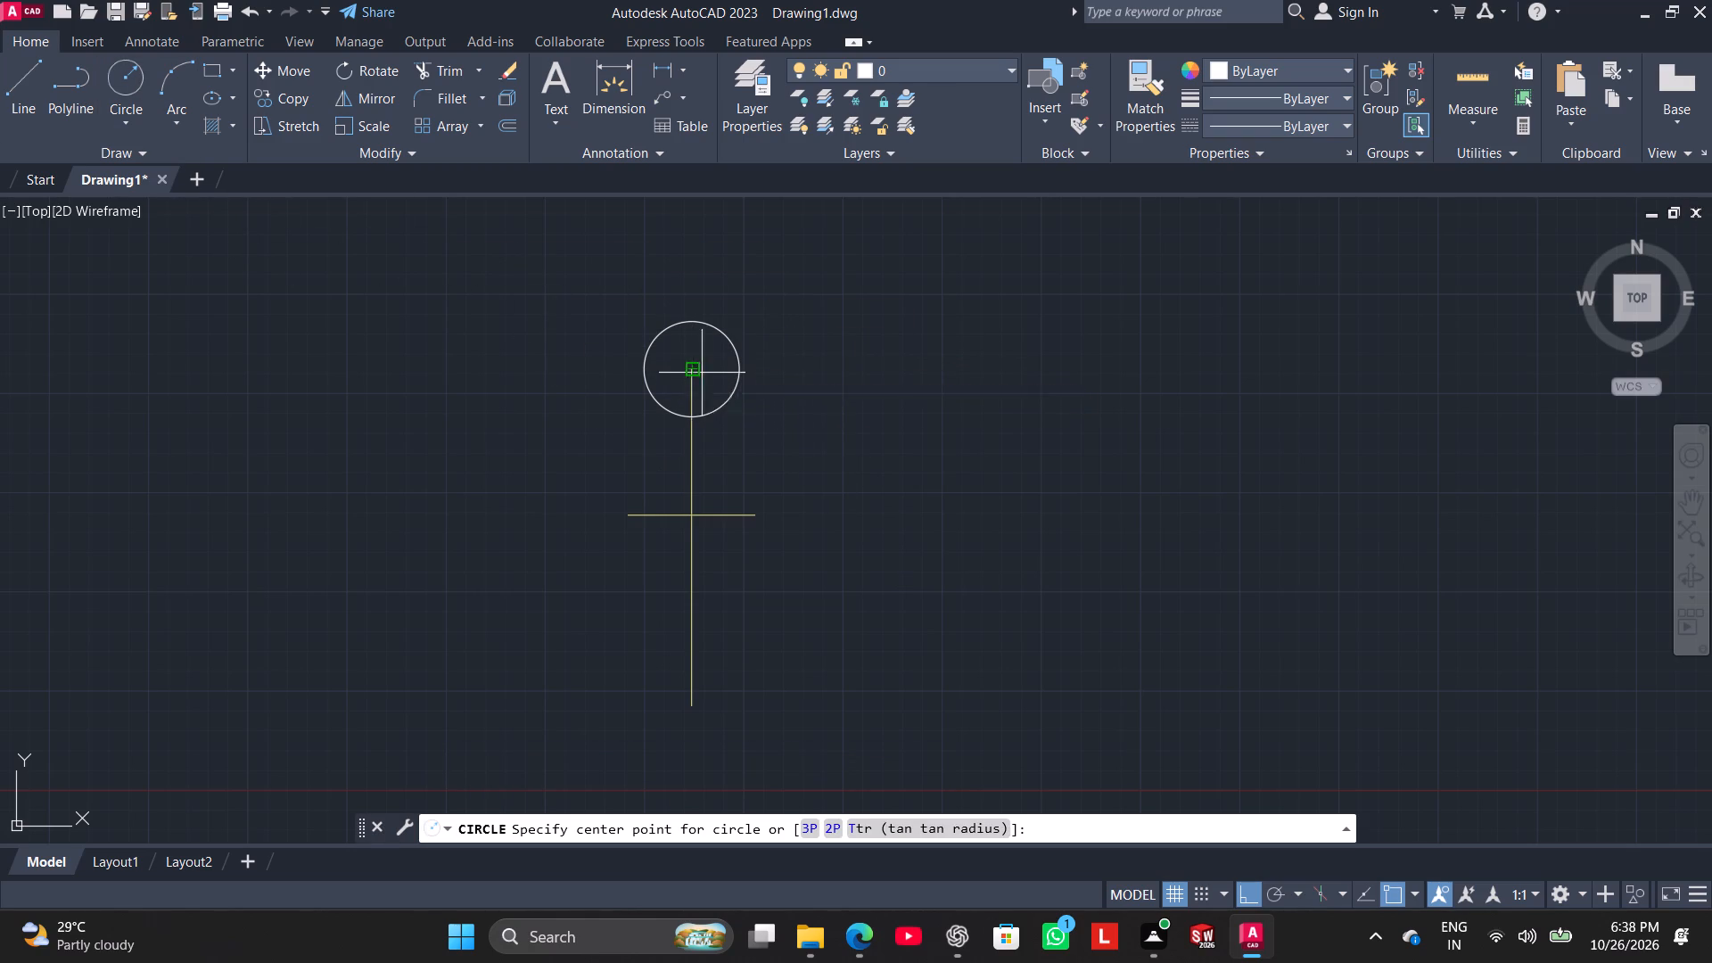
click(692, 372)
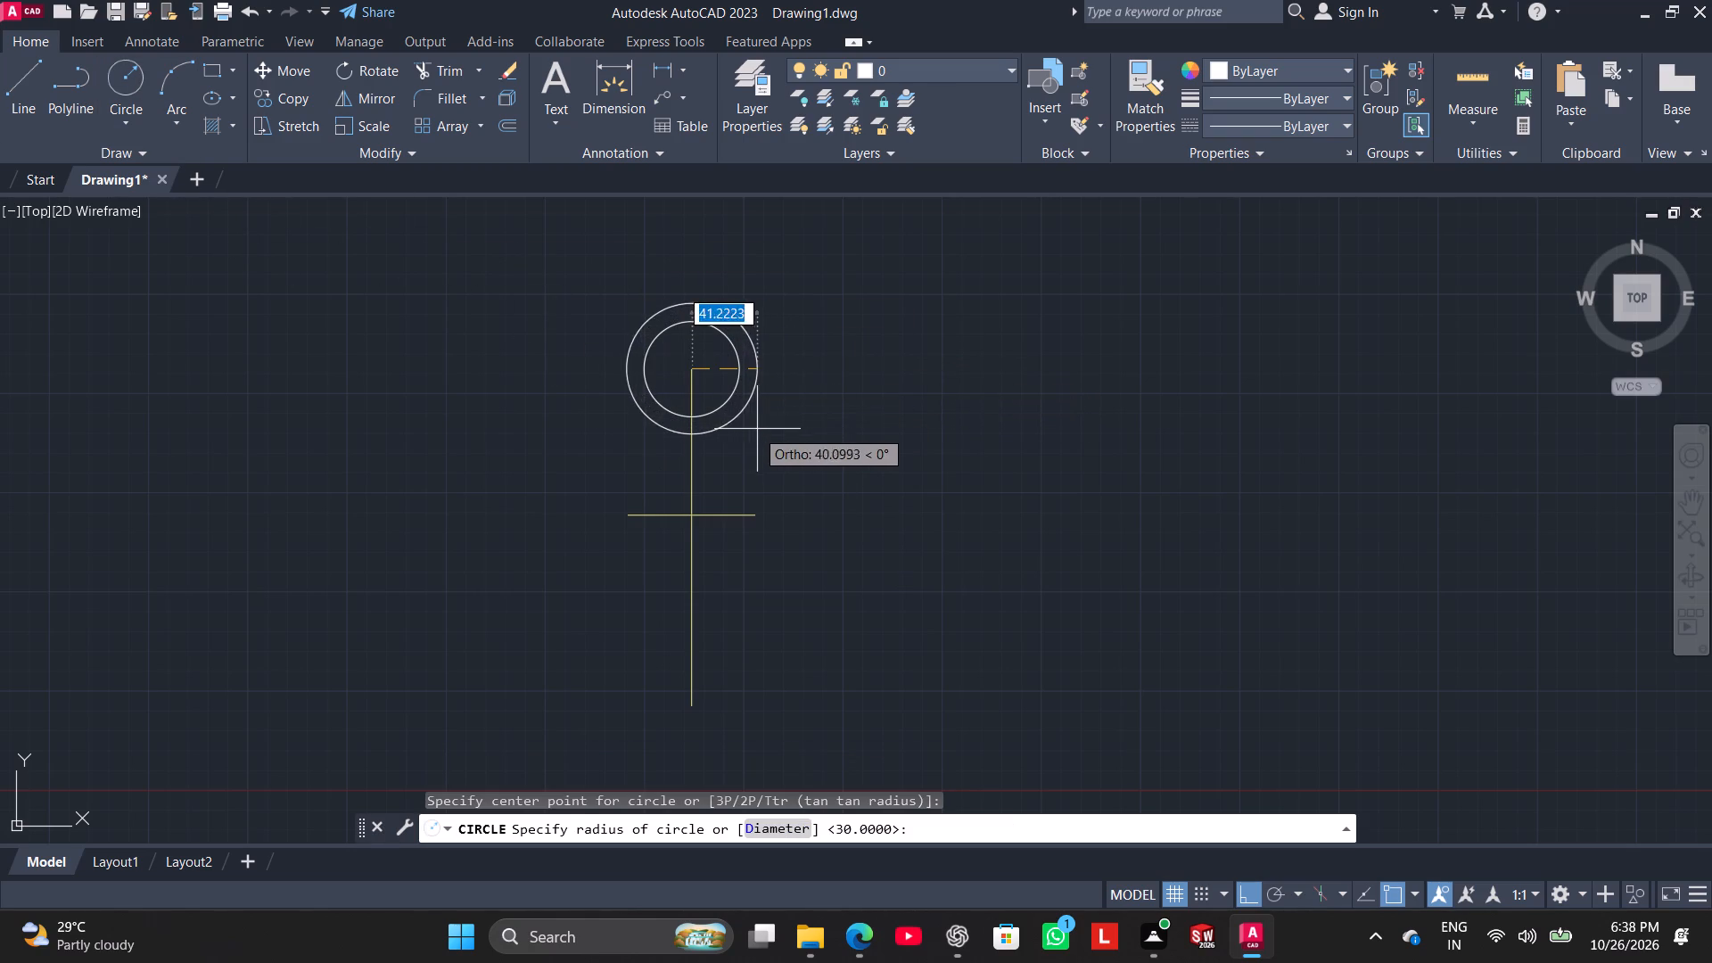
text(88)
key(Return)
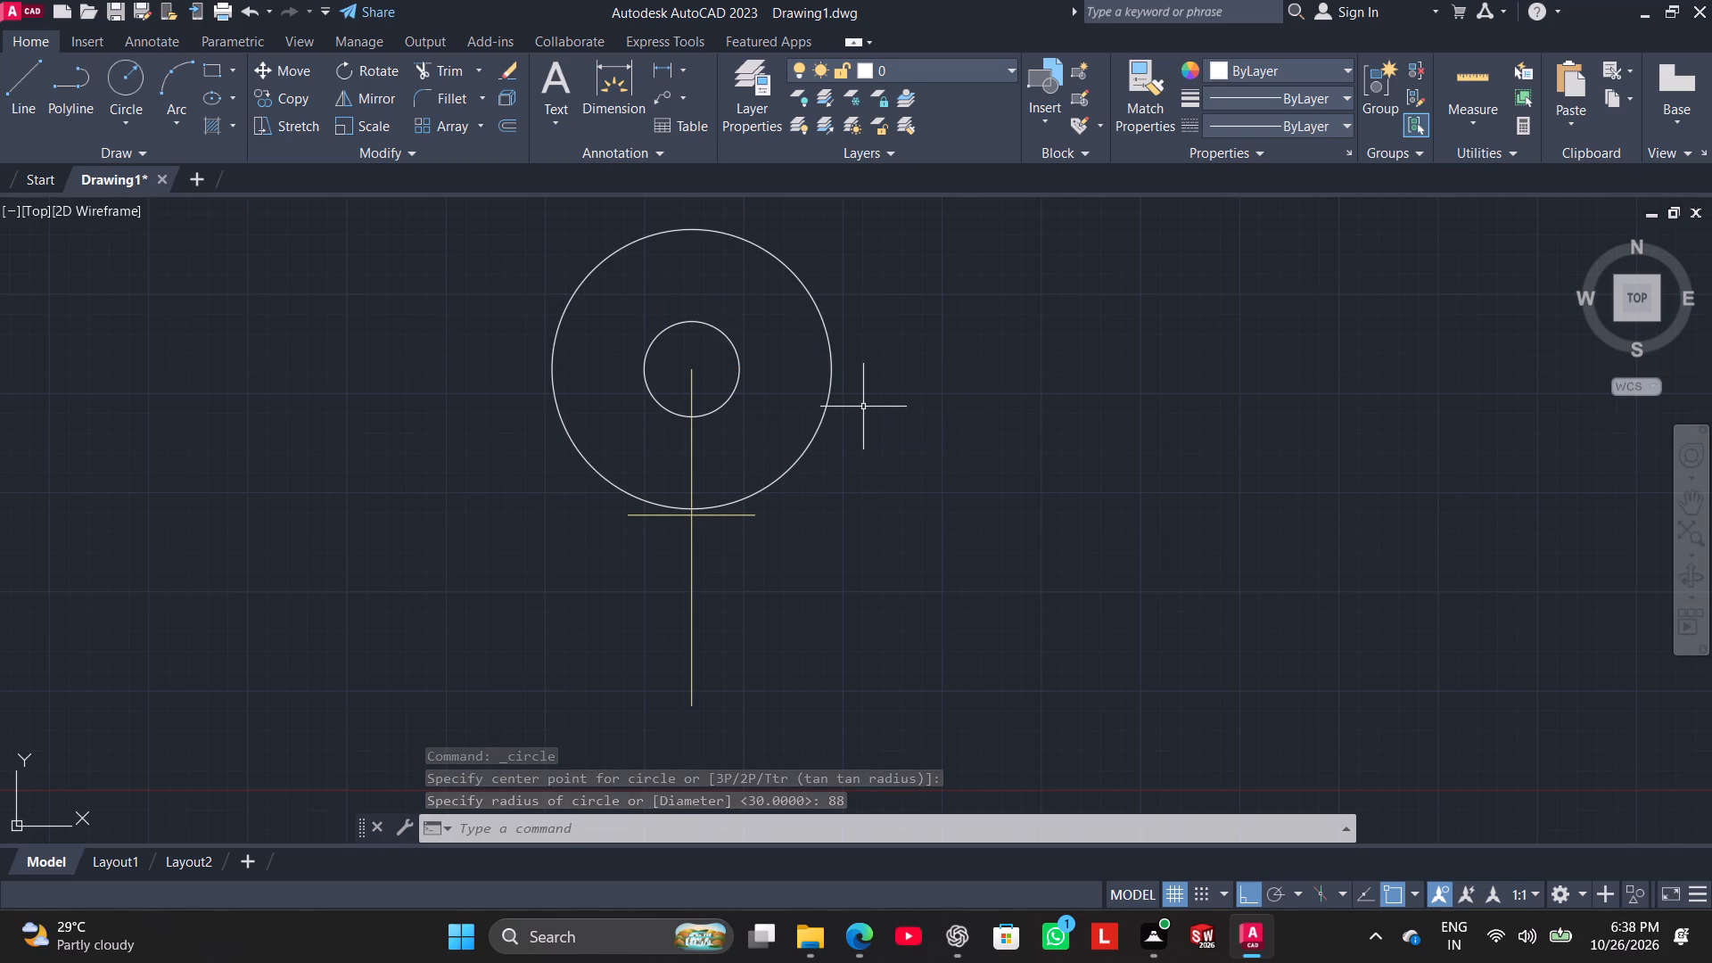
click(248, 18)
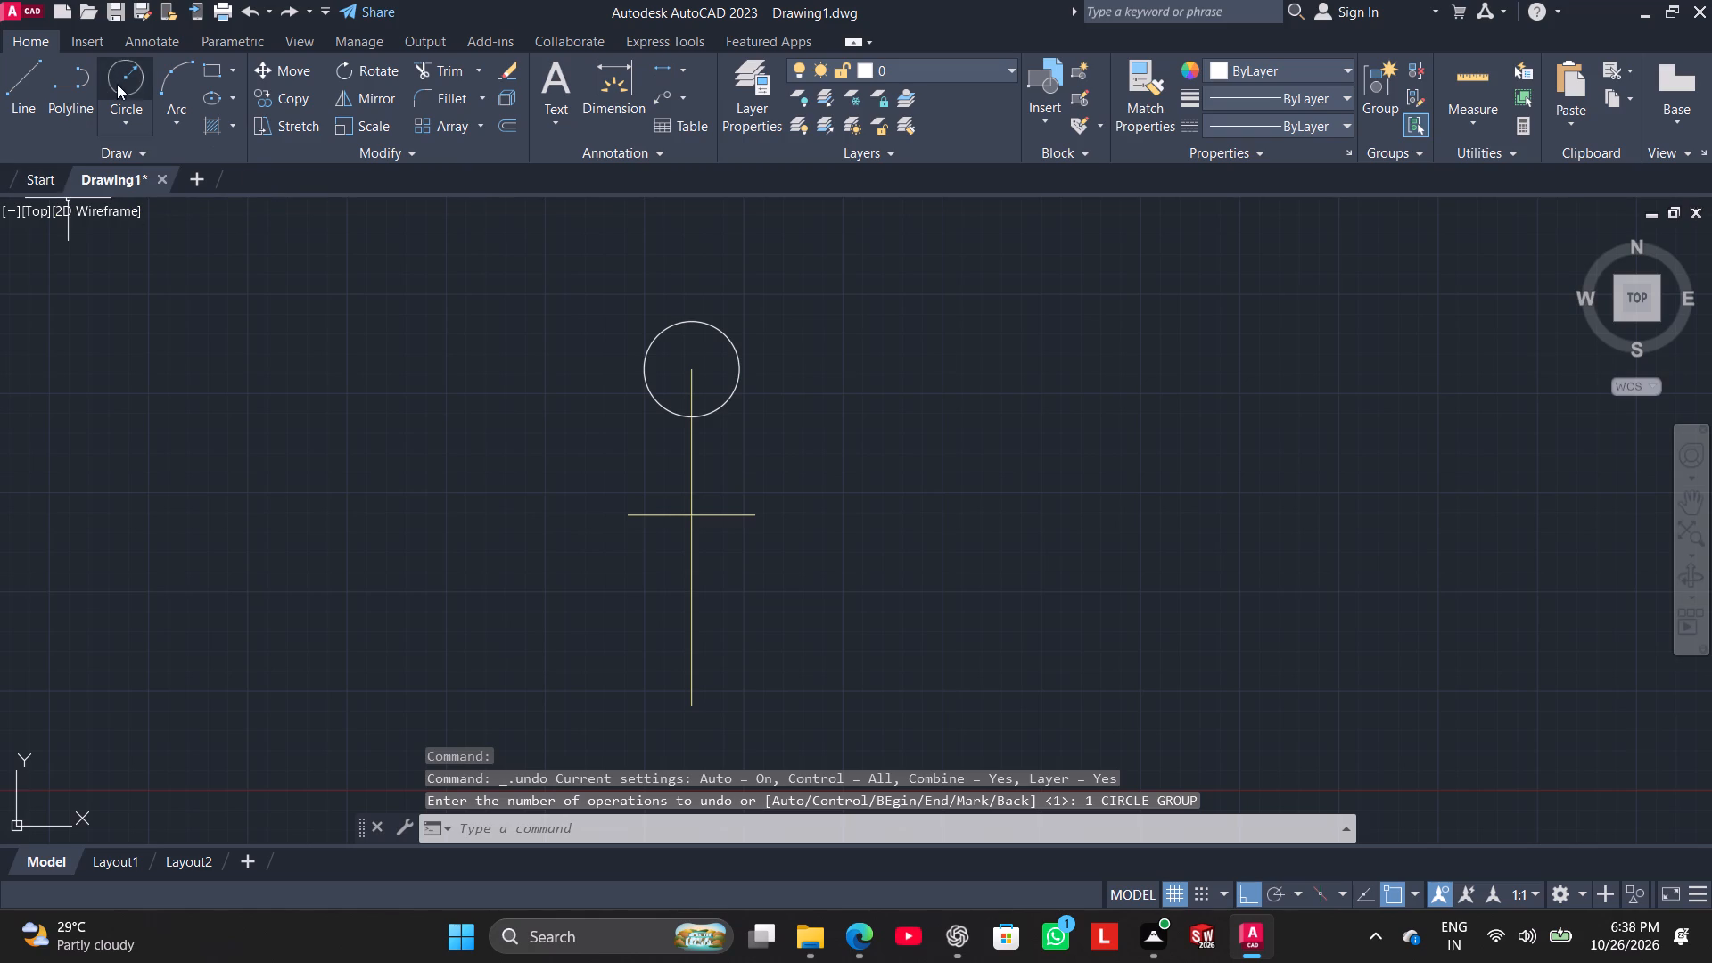
Draw a circle of diameter 88 concentric with the 60-diameter circle.
click(130, 77)
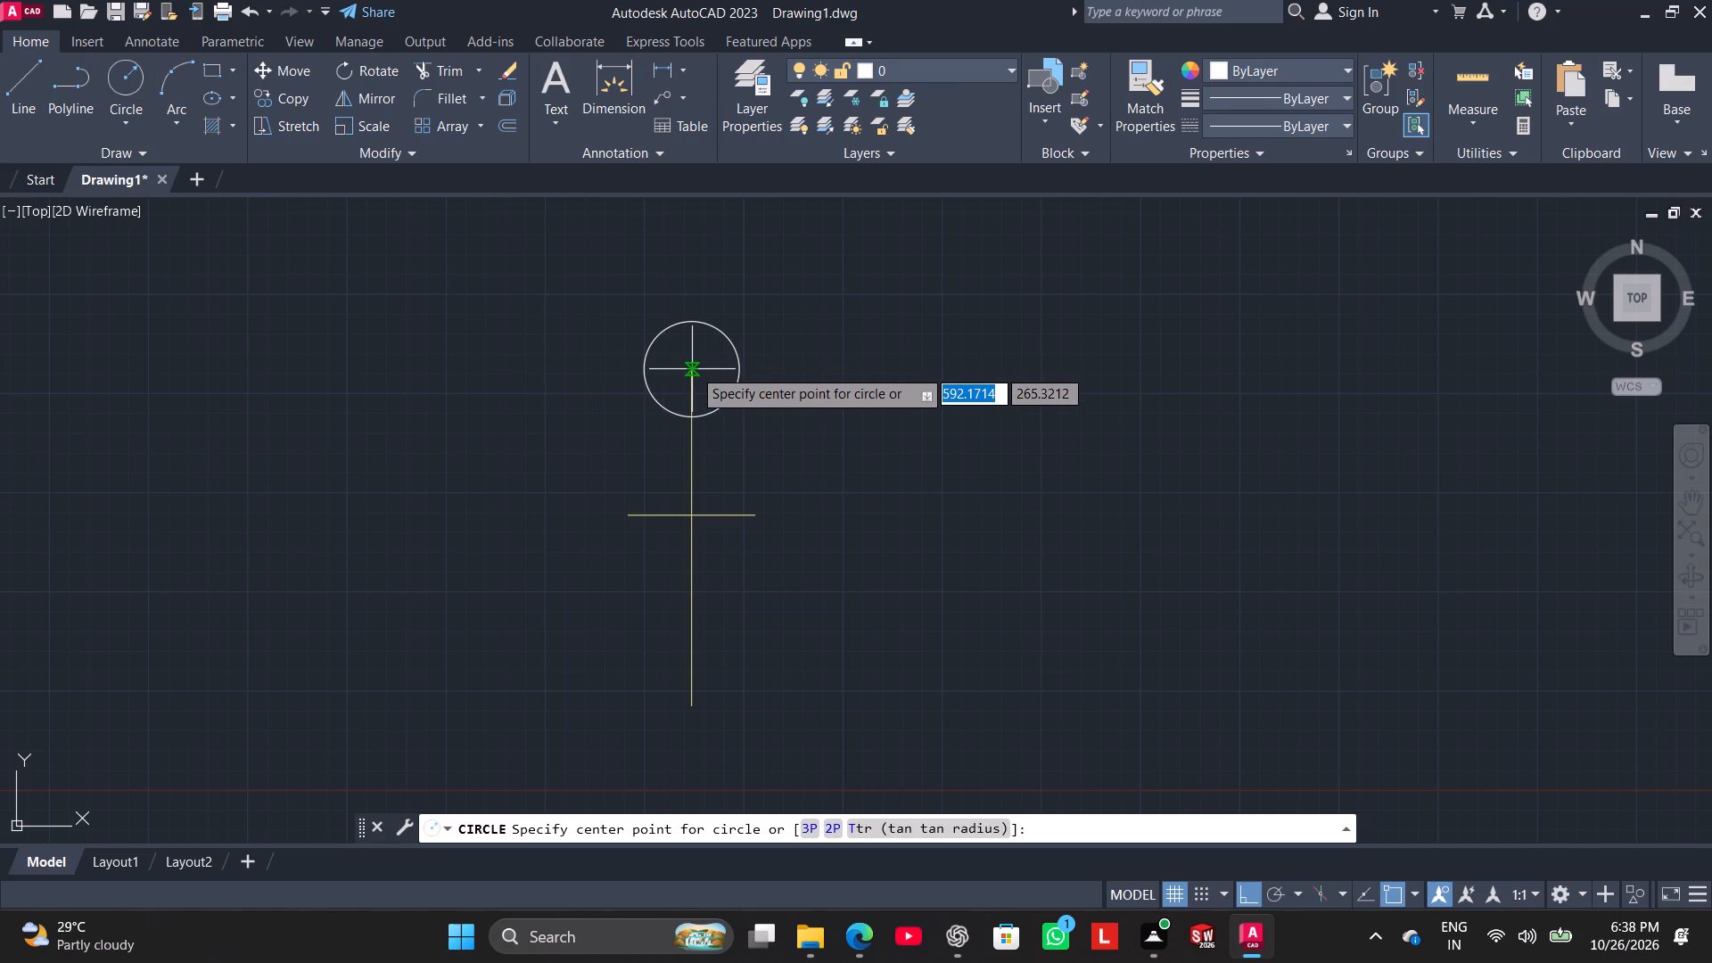
click(698, 372)
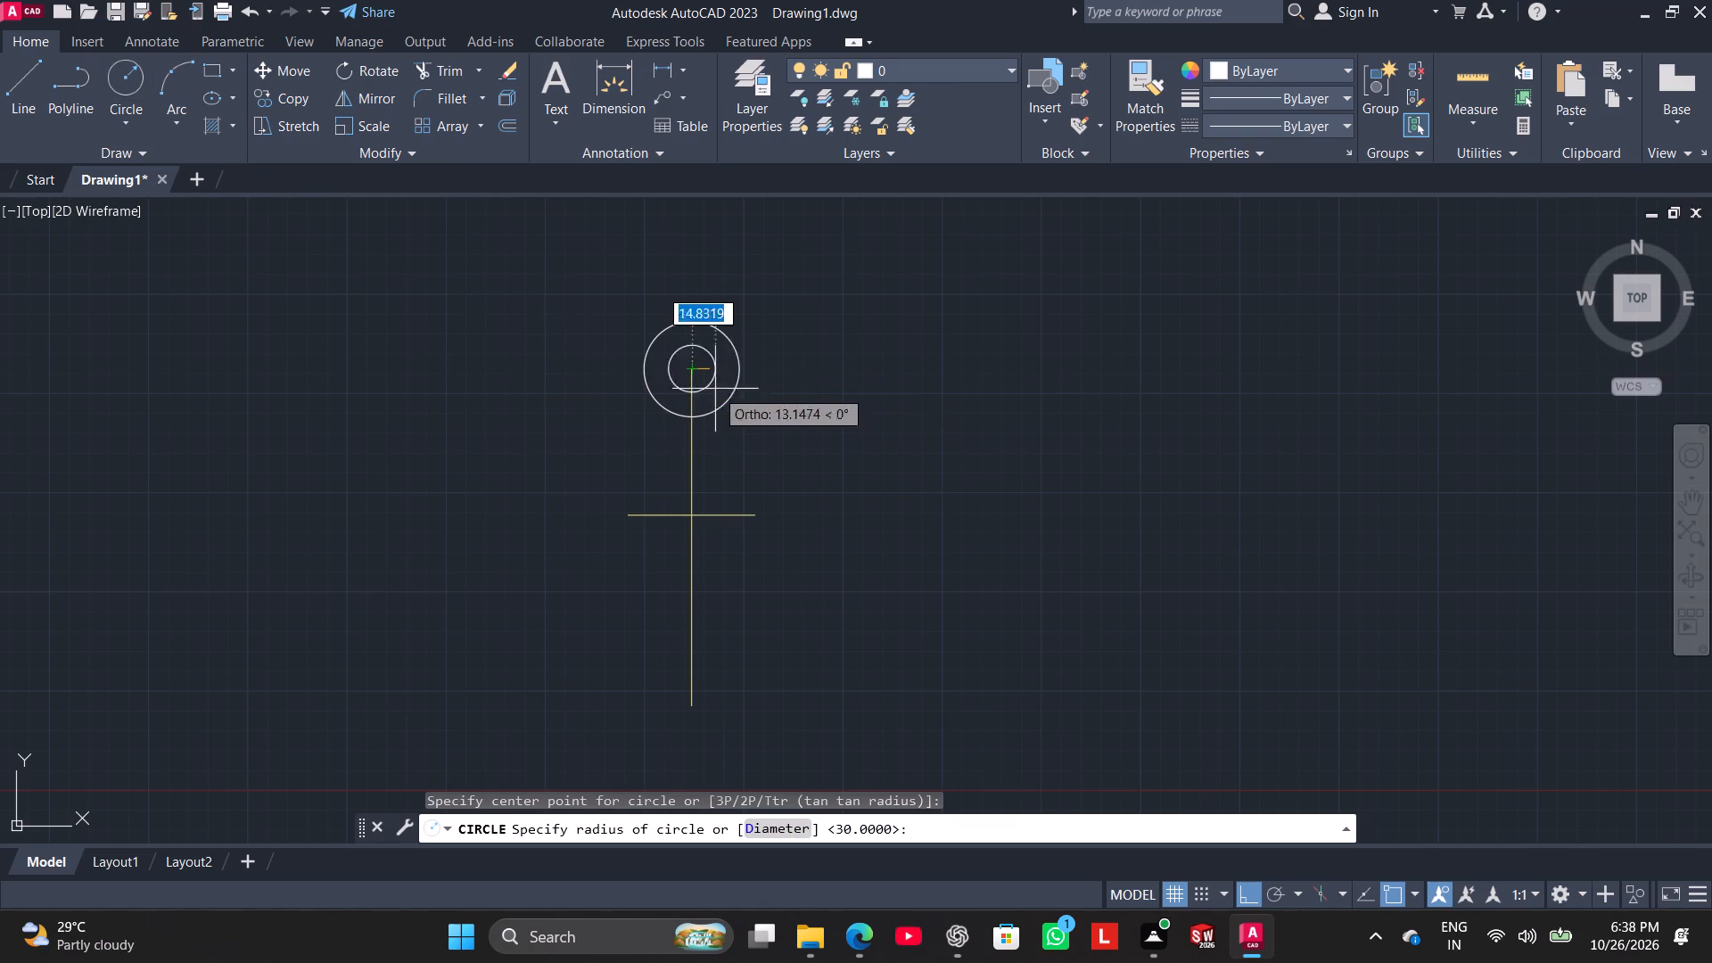
click(792, 834)
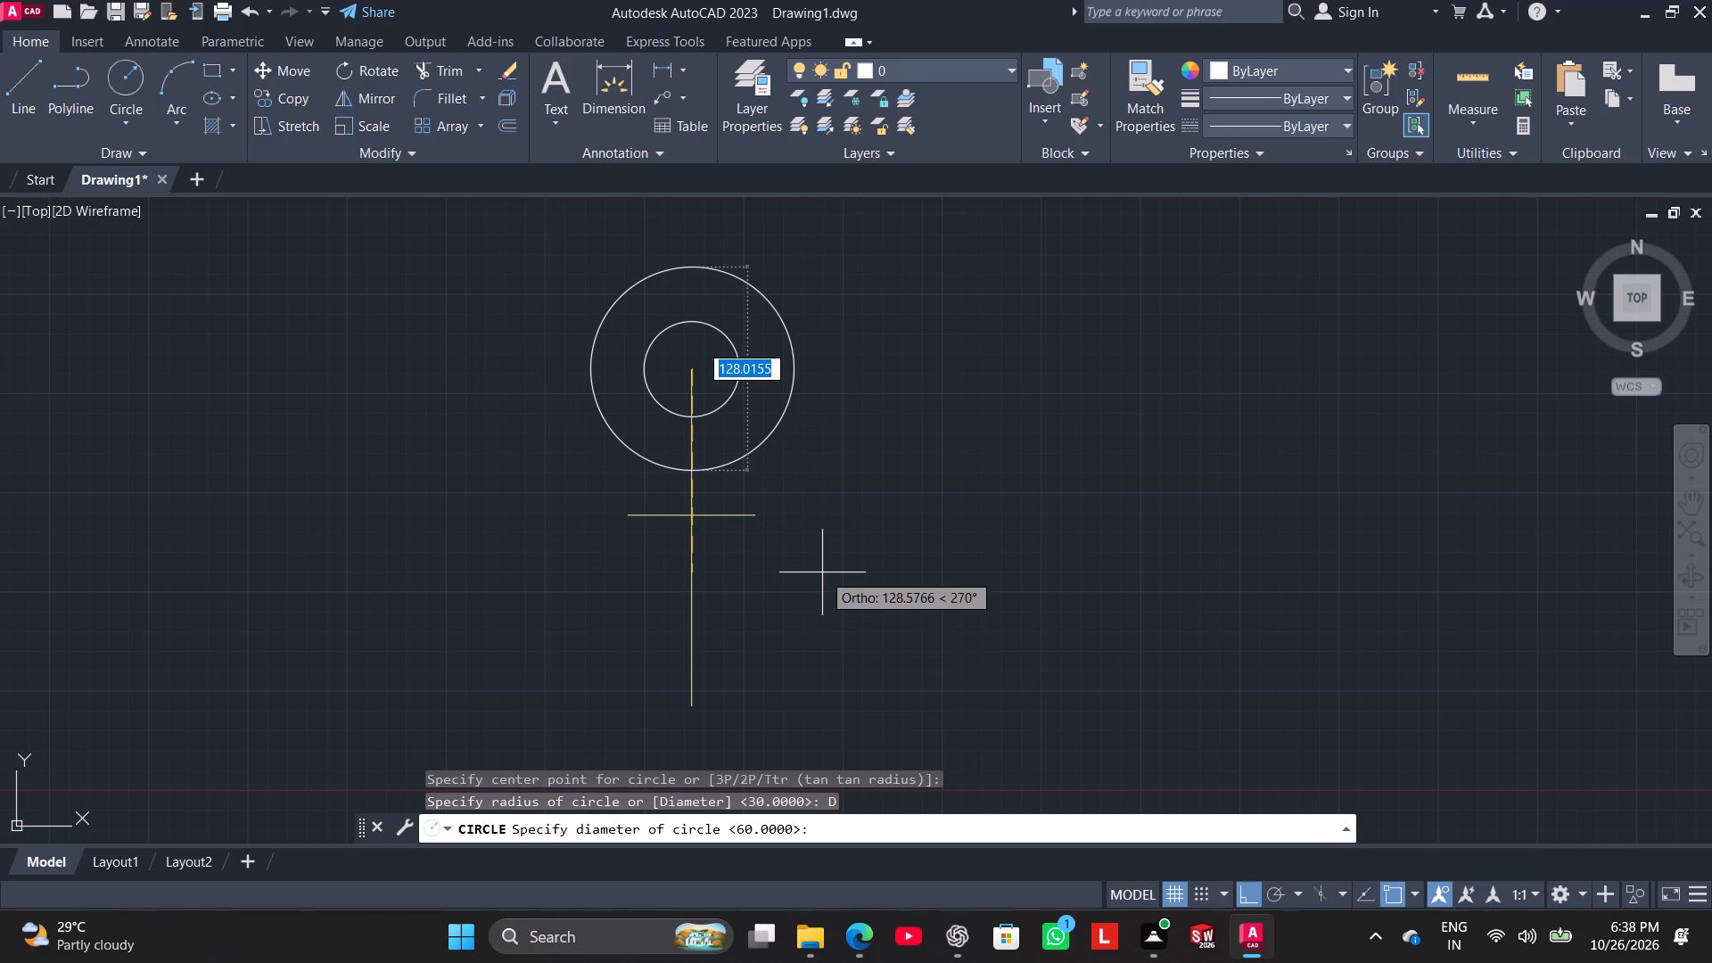
text(88)
key(Return)
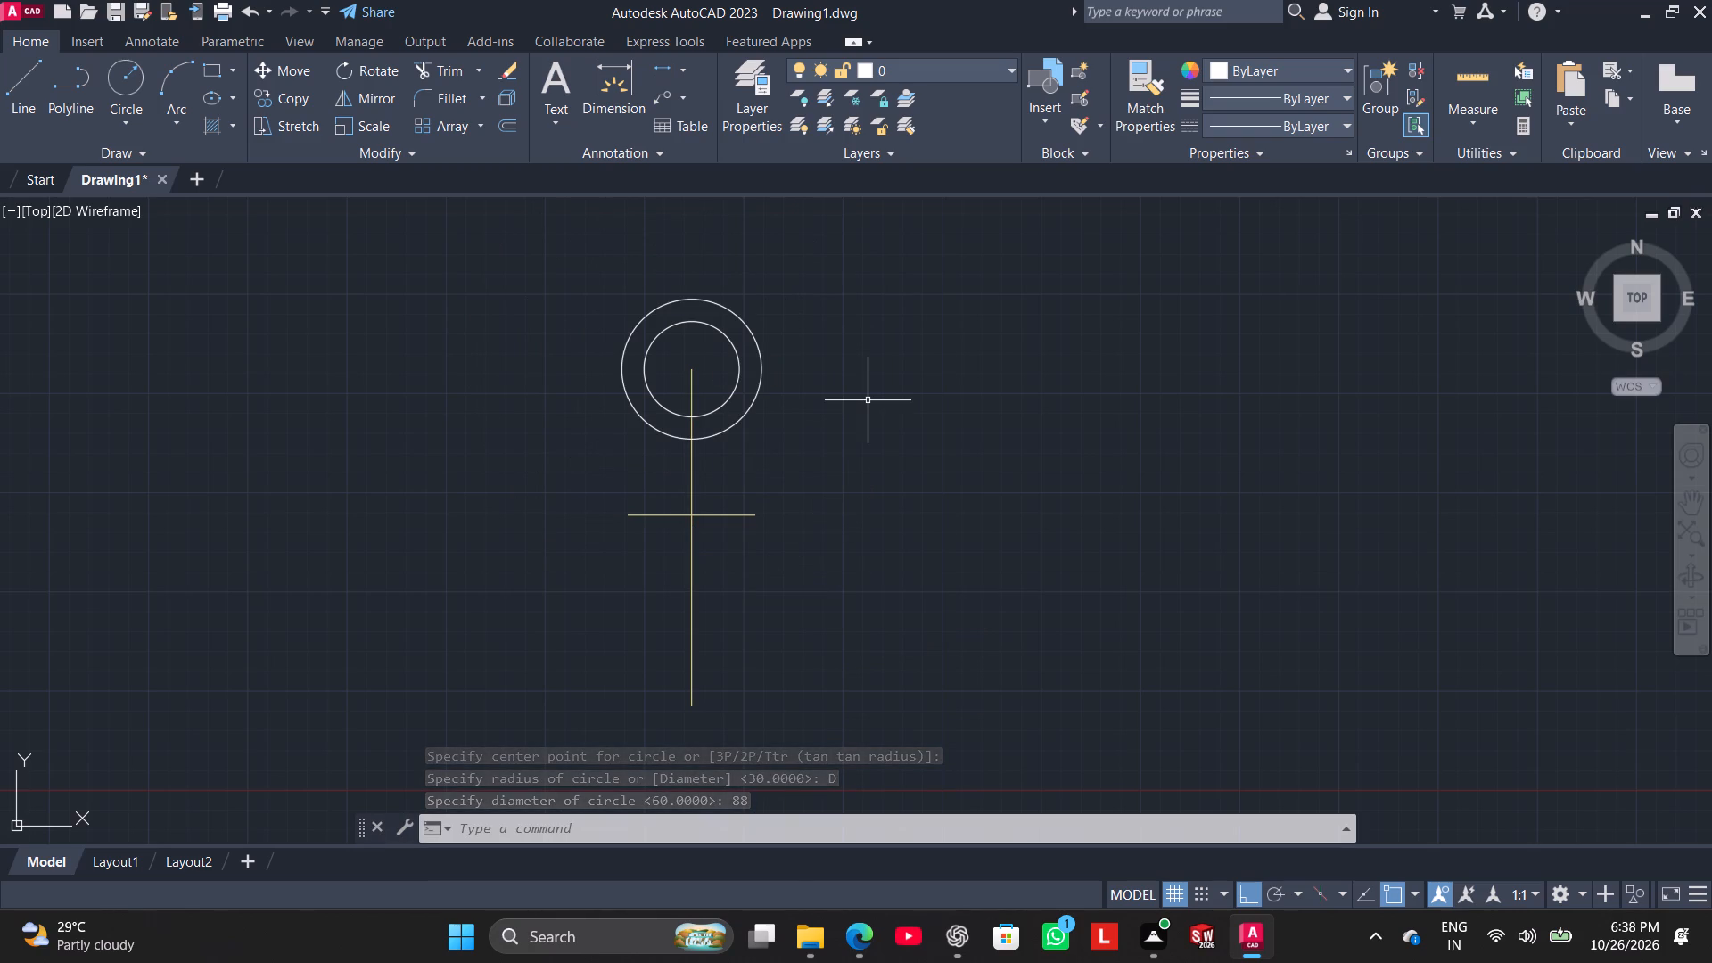
Draw a circle of radius 56/2 centred on the positive-X end of the horizontal centre line.
click(136, 94)
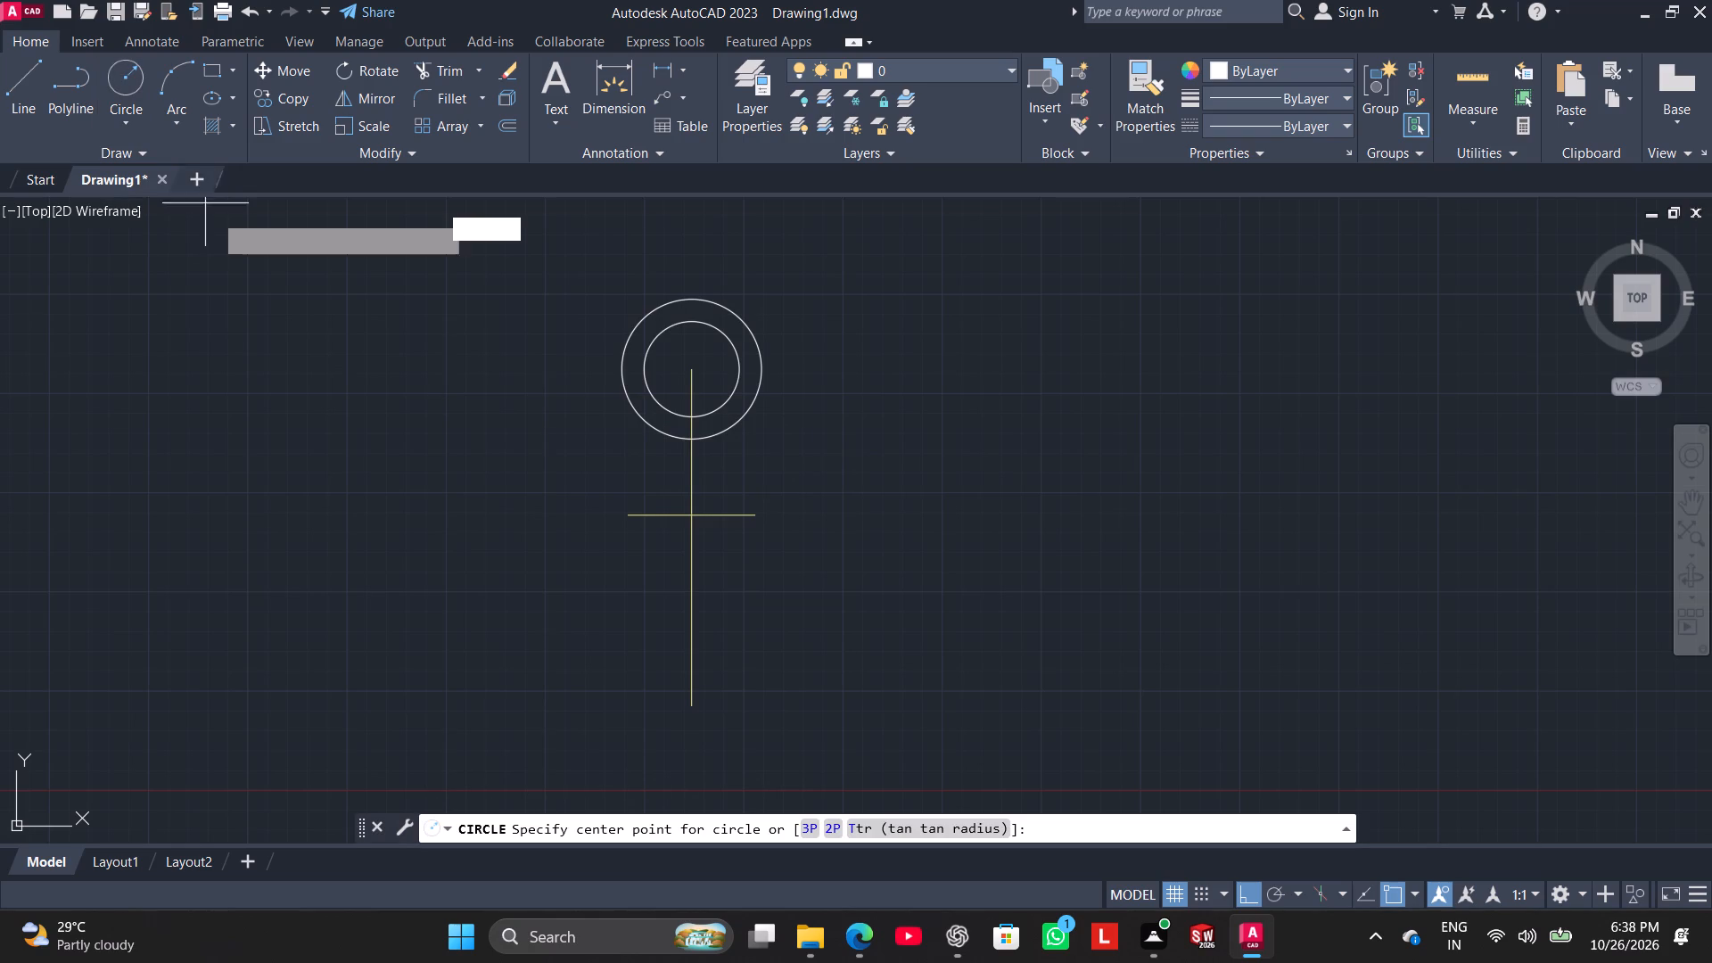
click(753, 519)
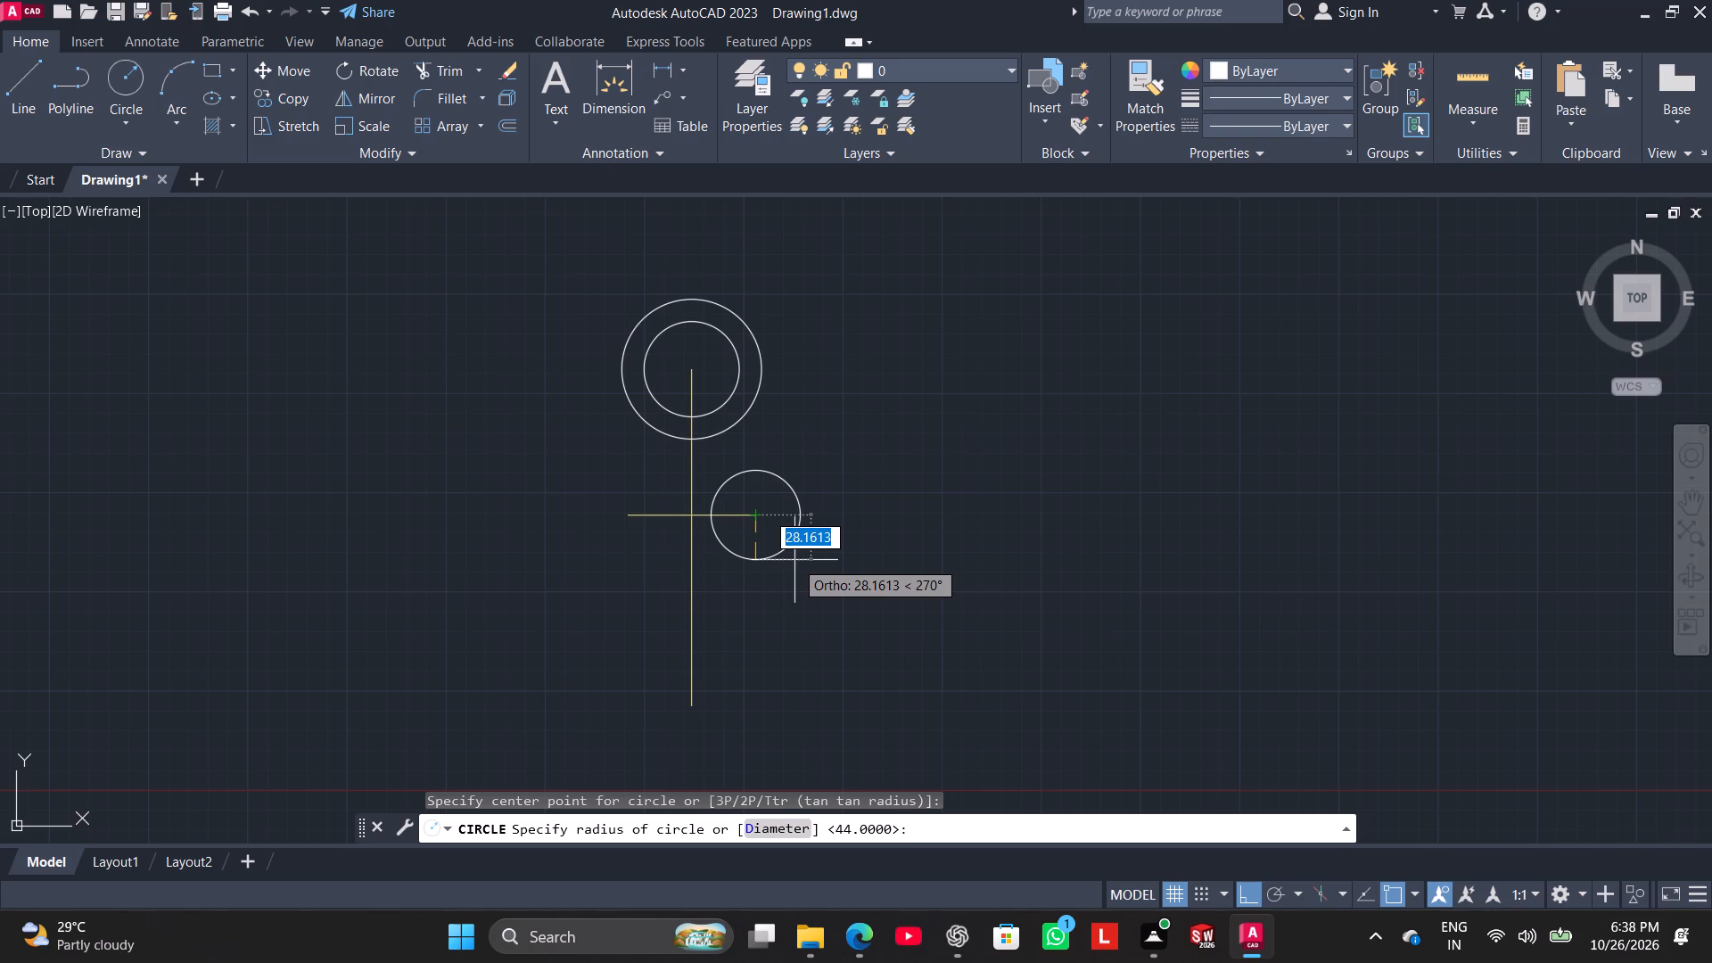
text(56/2)
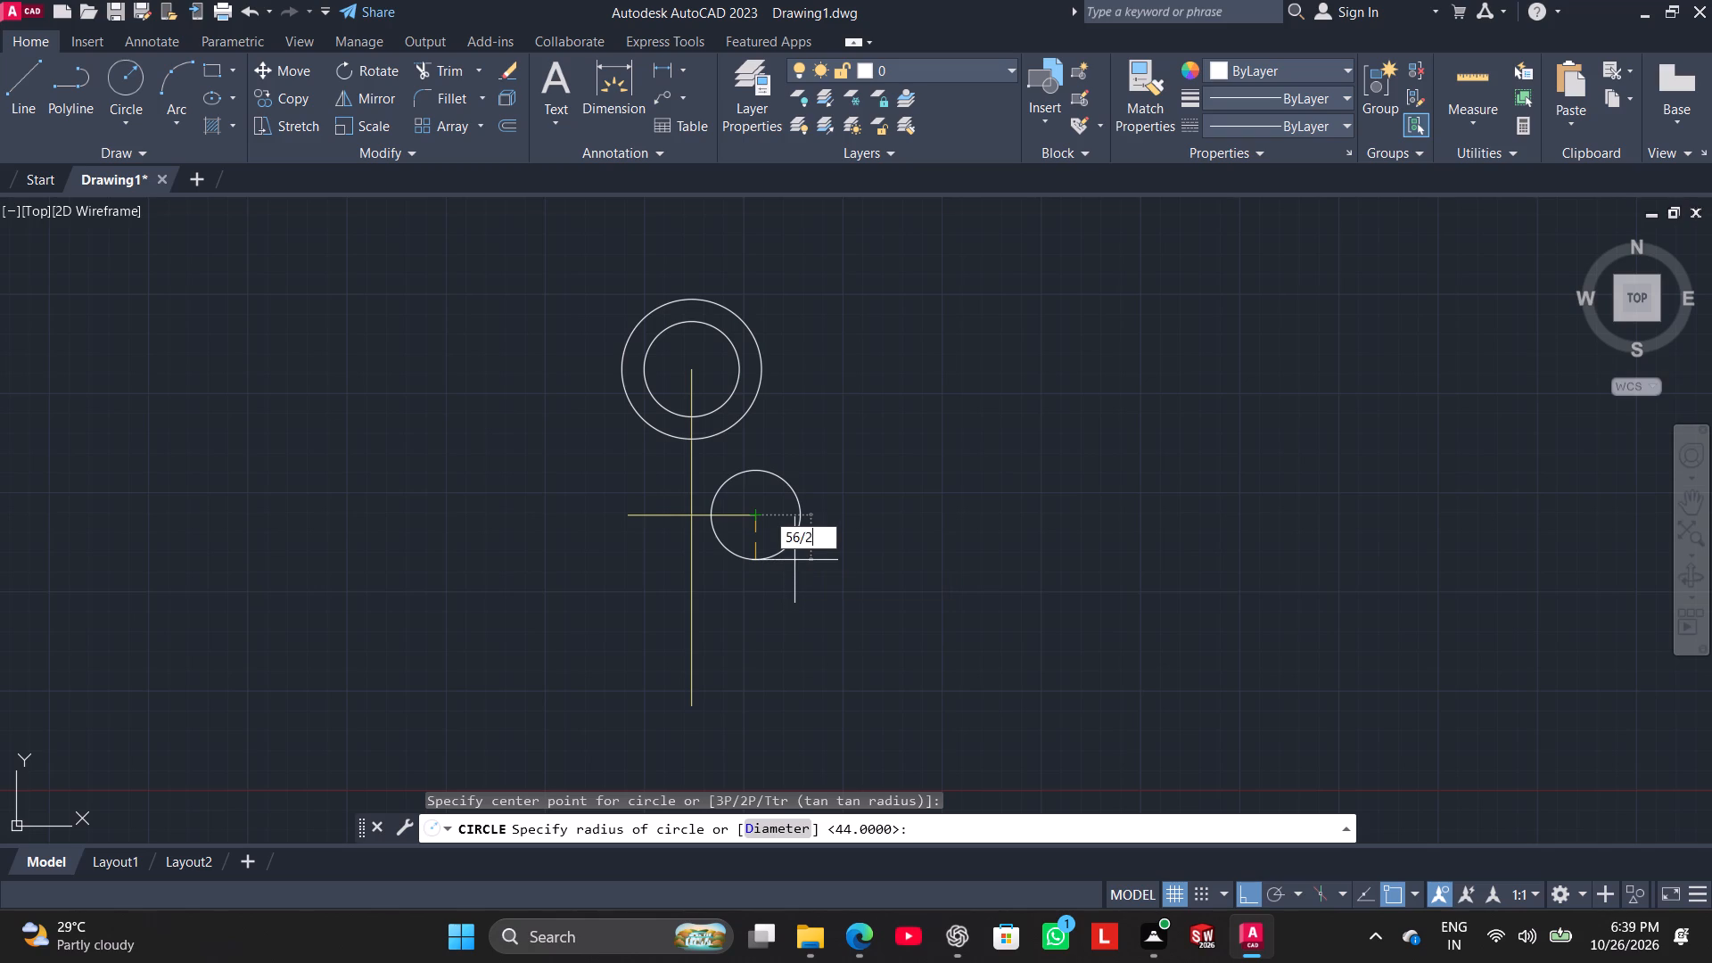
key(Return)
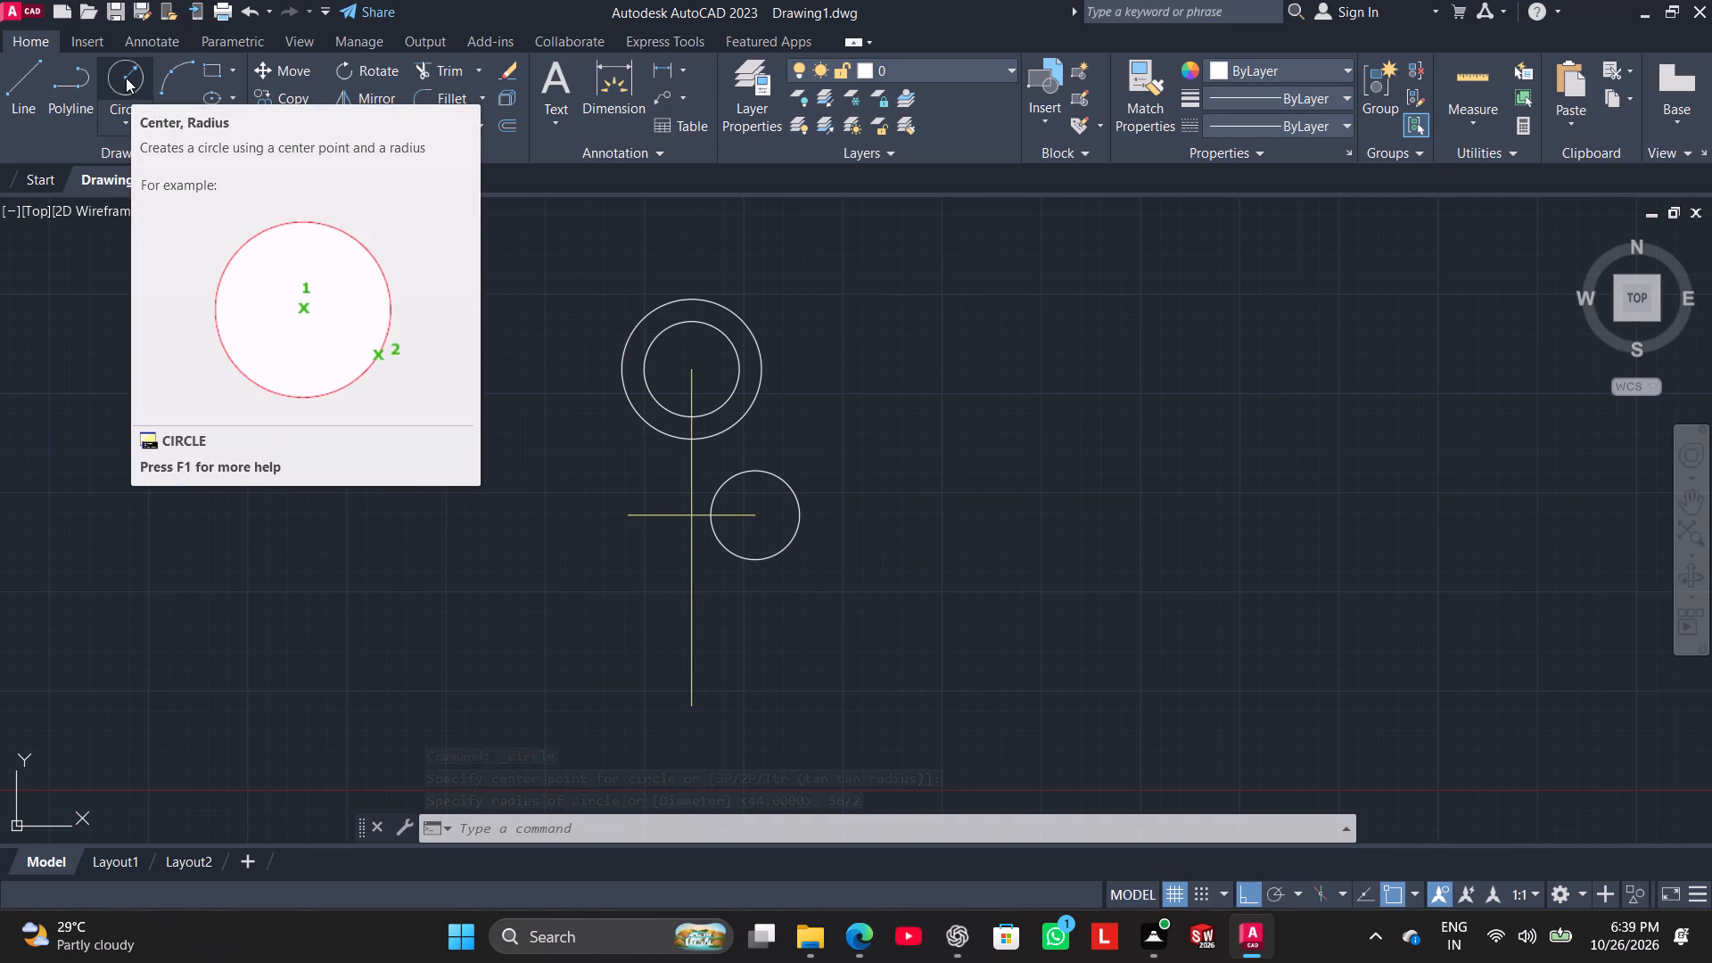
Draw a circle of radius 40/2 concentric with the circle at the positive-X end of the horizontal centre line.
click(126, 78)
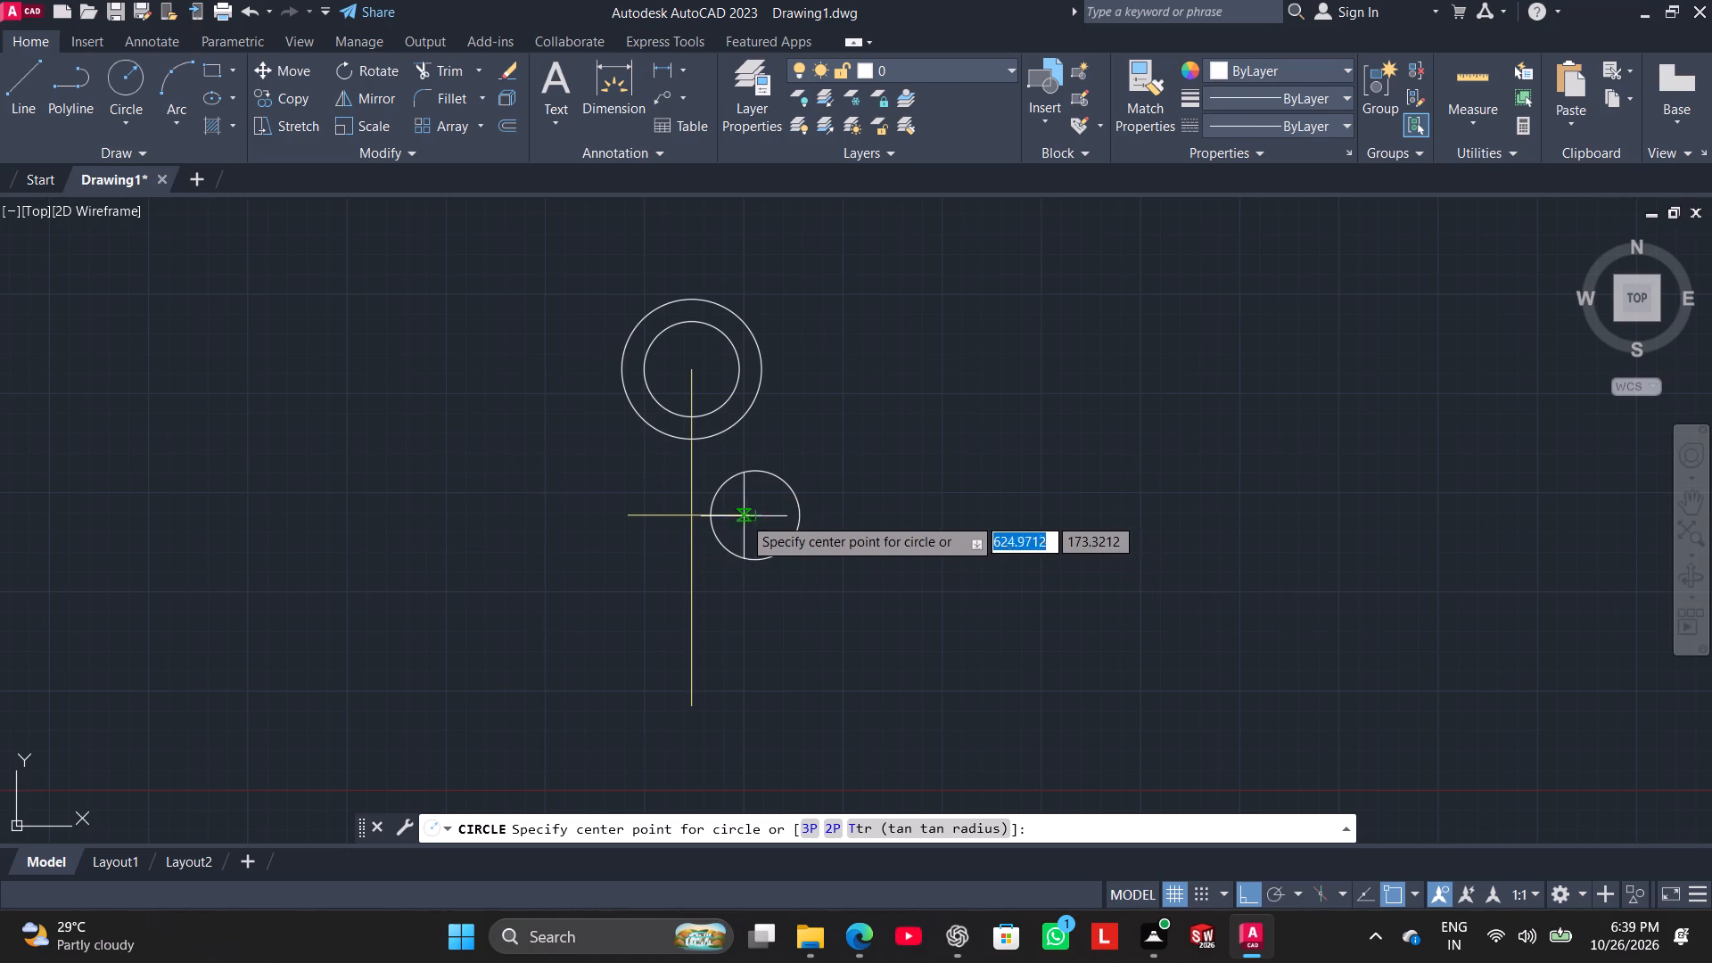
drag(751, 522, 753, 531)
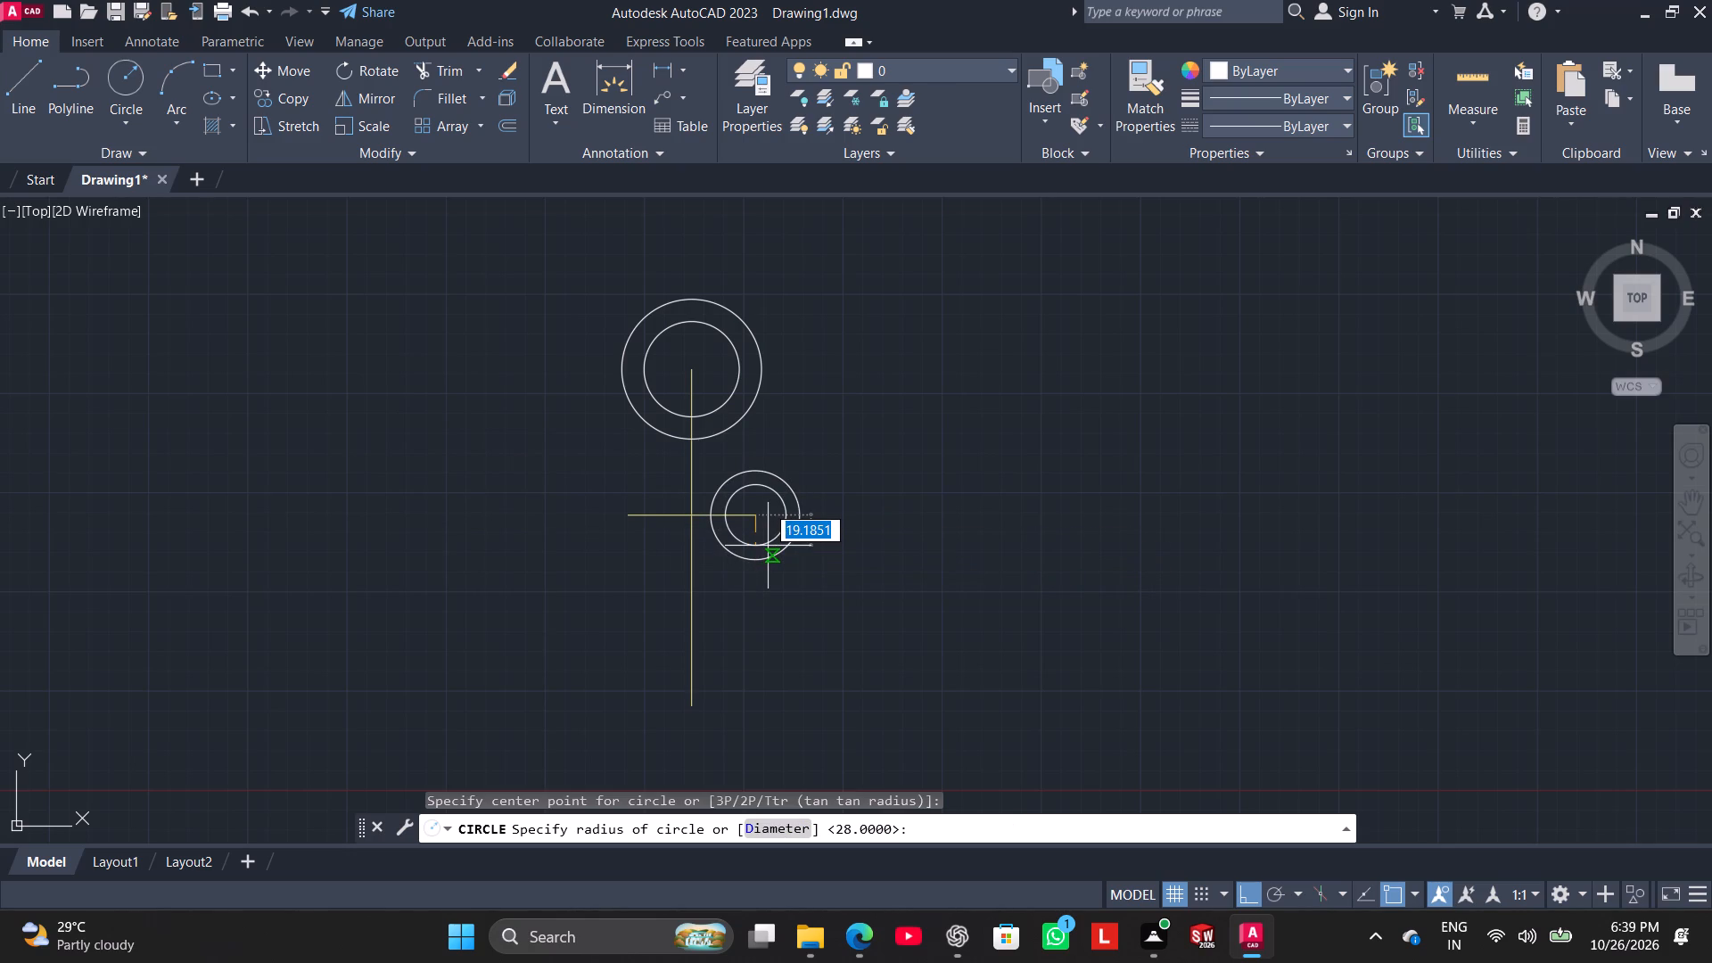
text(40/2)
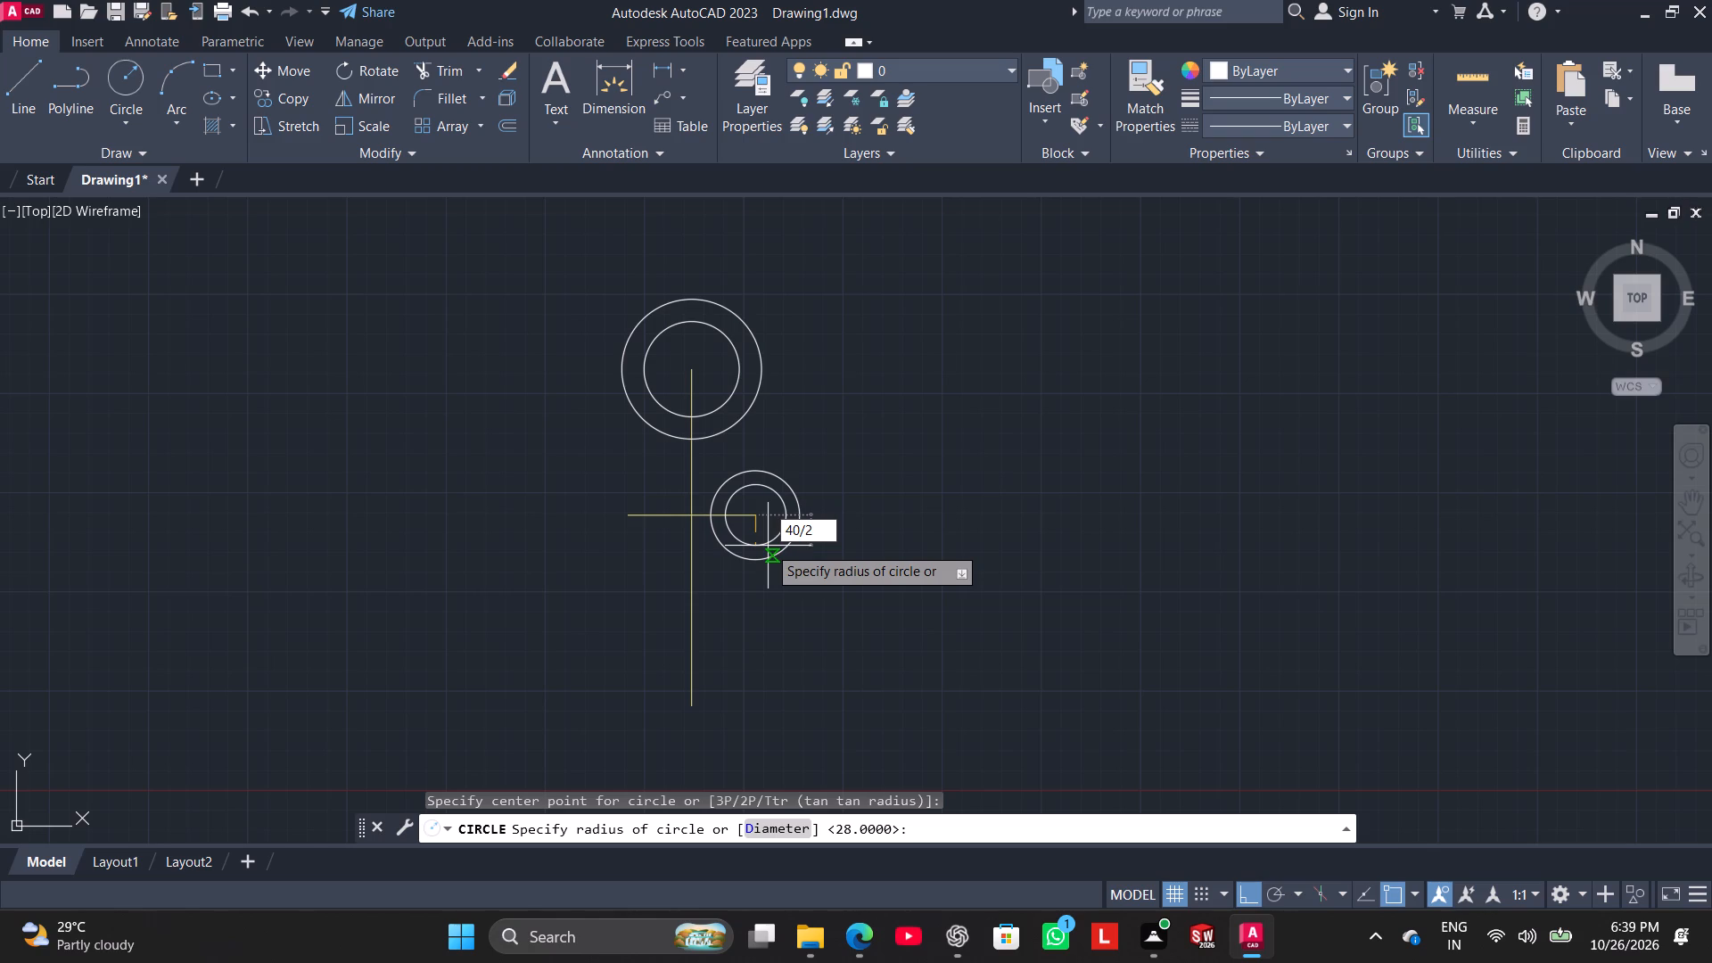
key(Return)
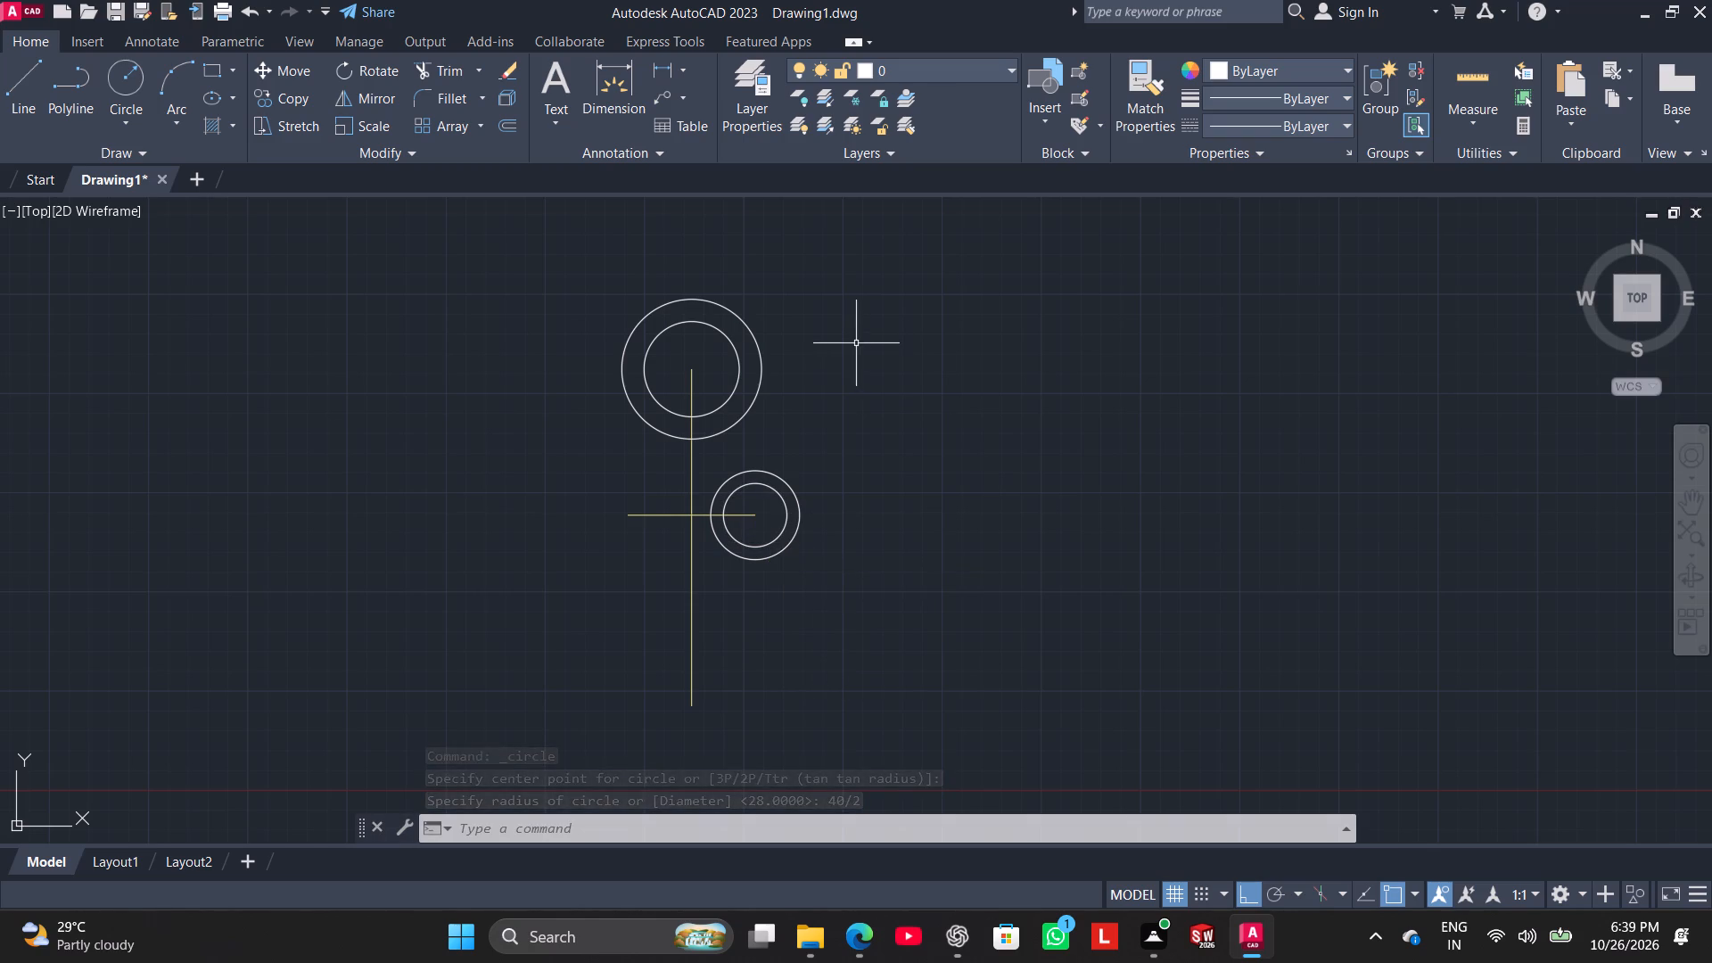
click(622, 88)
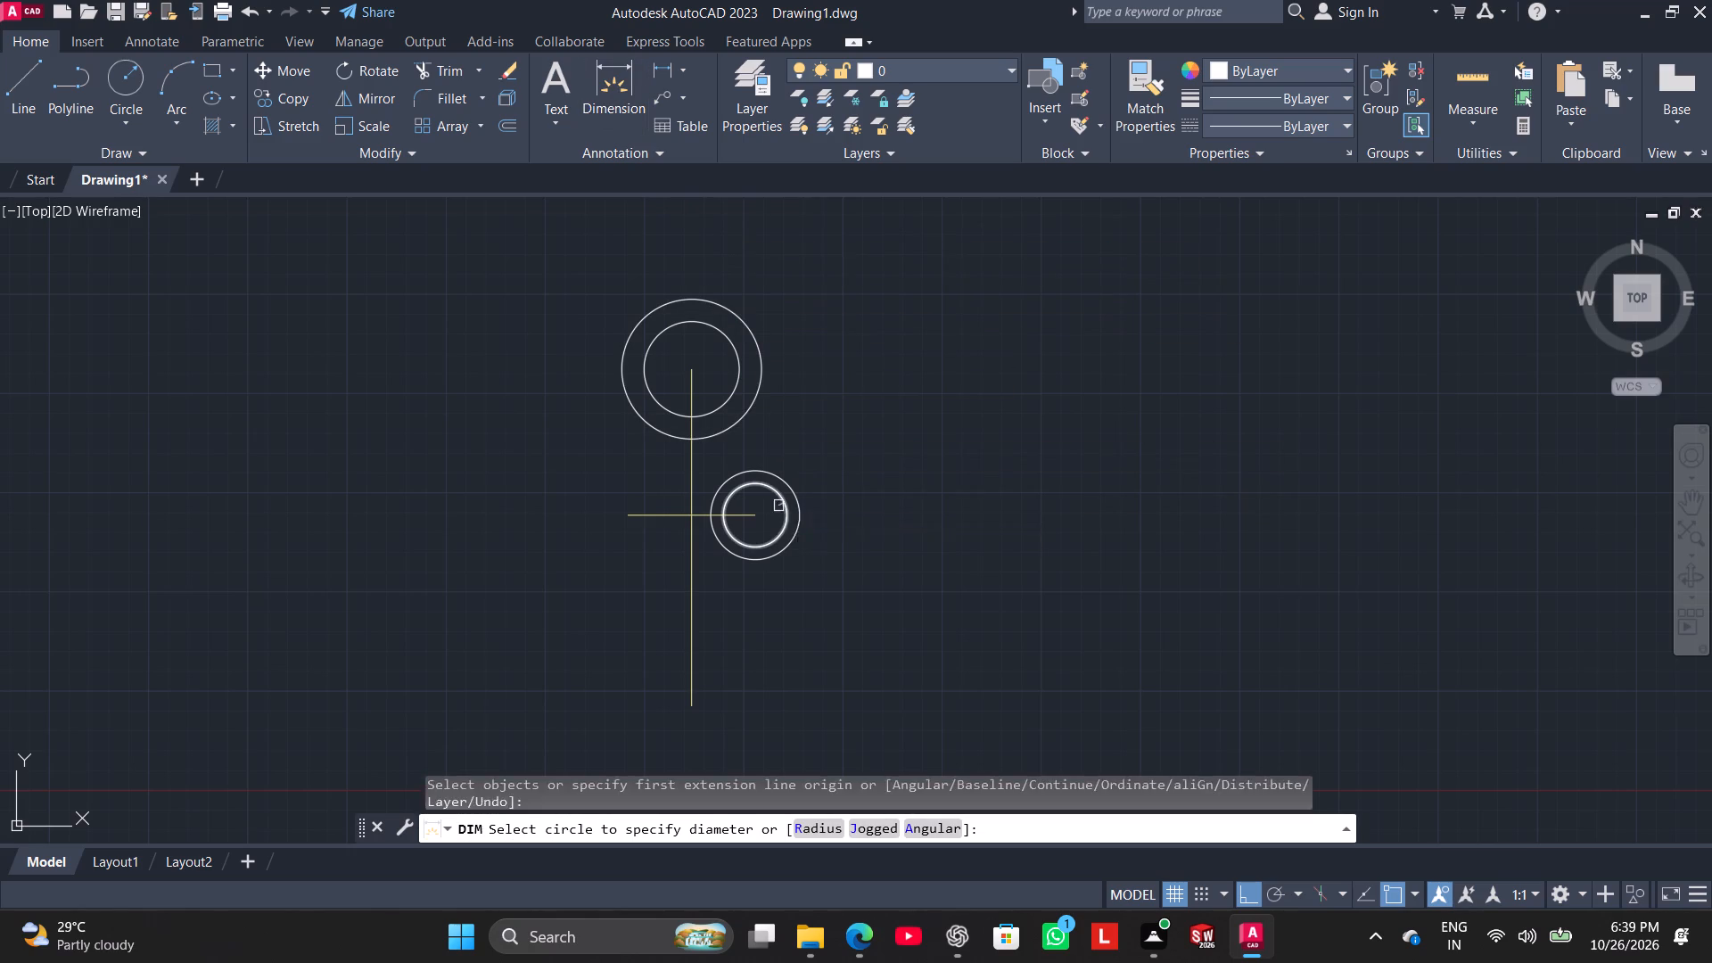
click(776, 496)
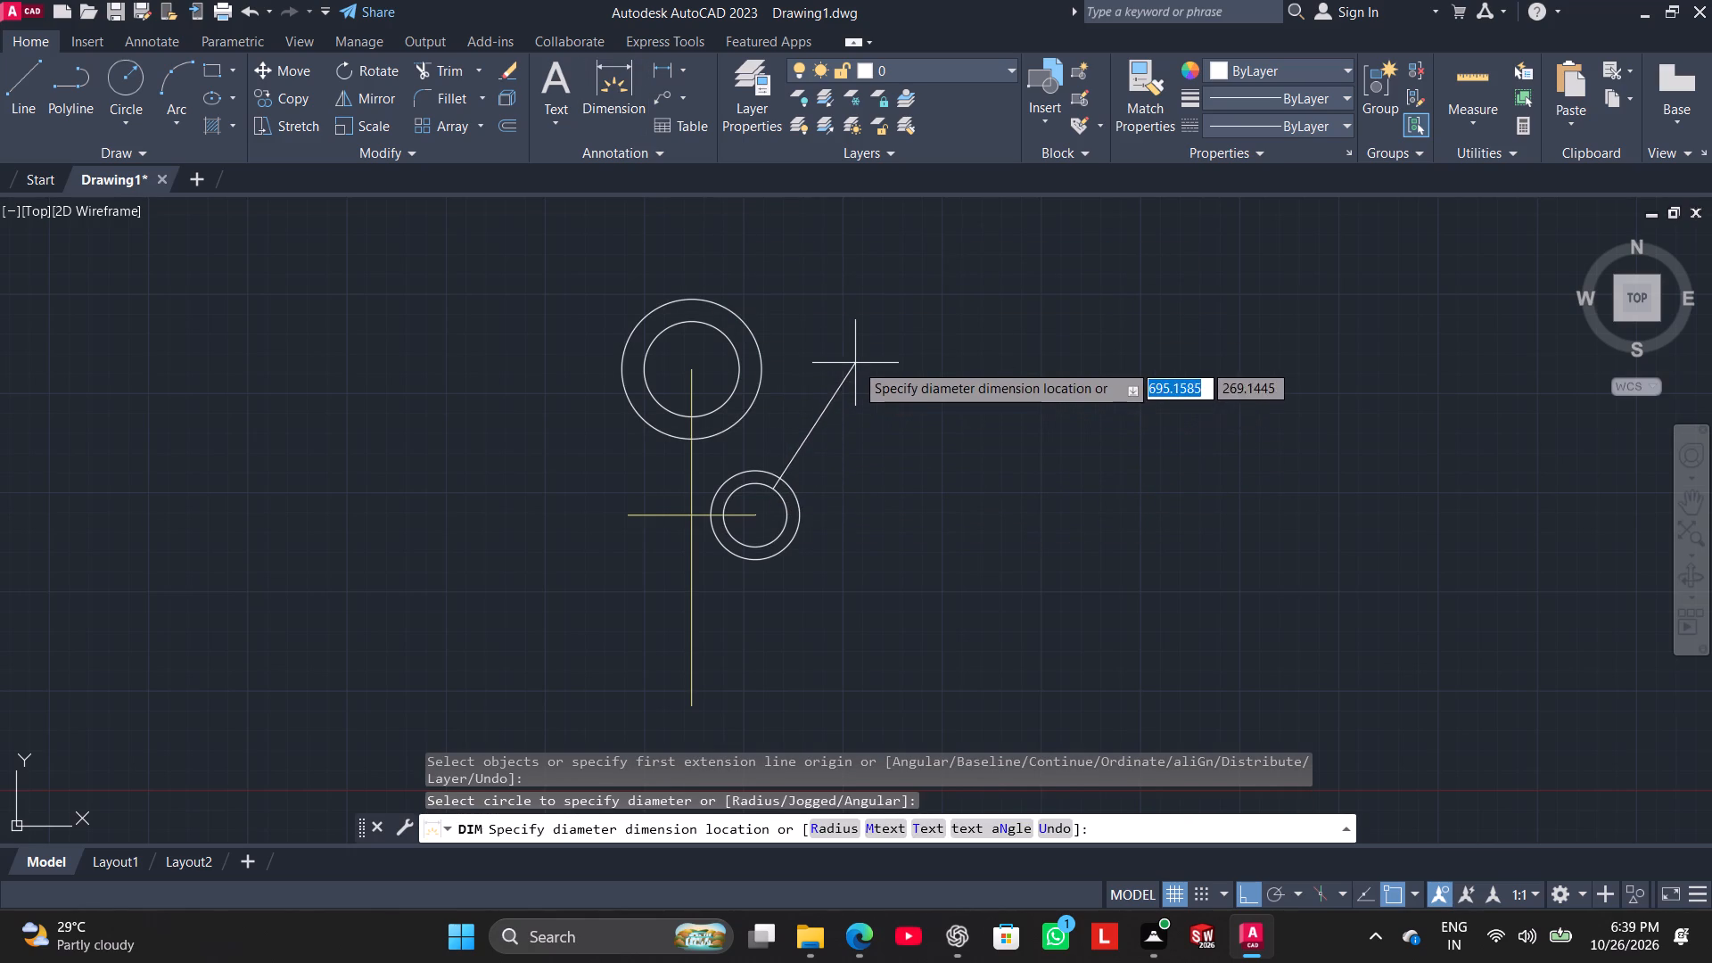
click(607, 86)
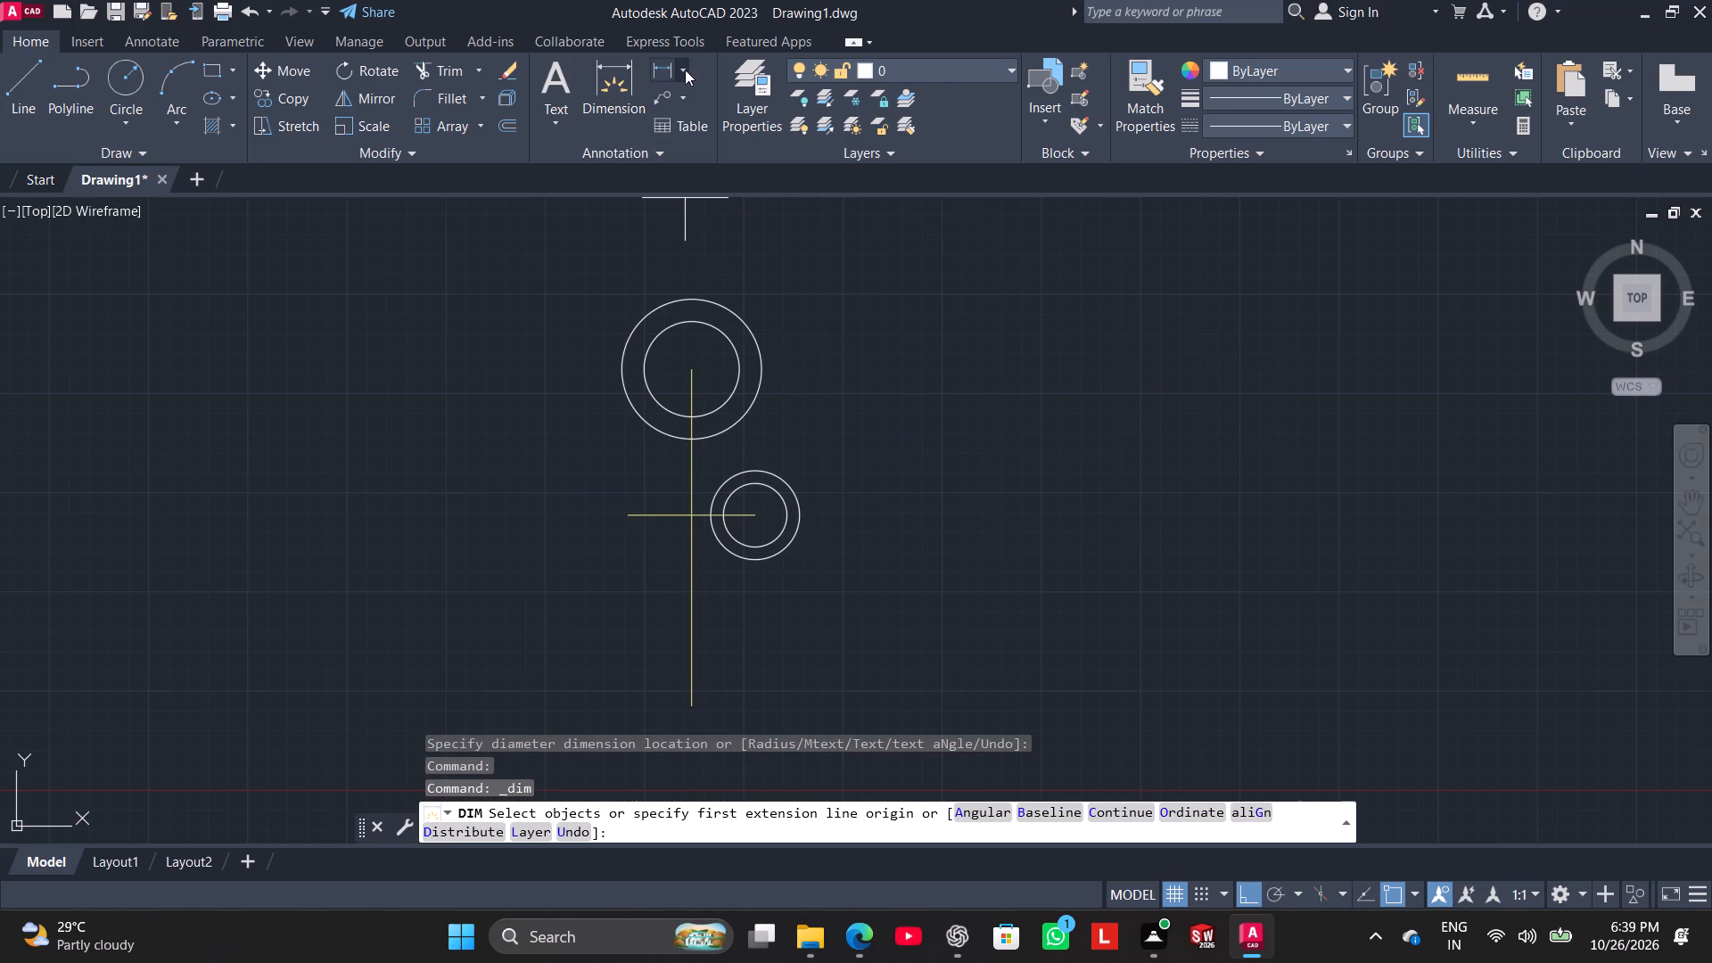
Add a diameter dimension to the 56-diameter circle, accepting the default dimension line location.
click(678, 63)
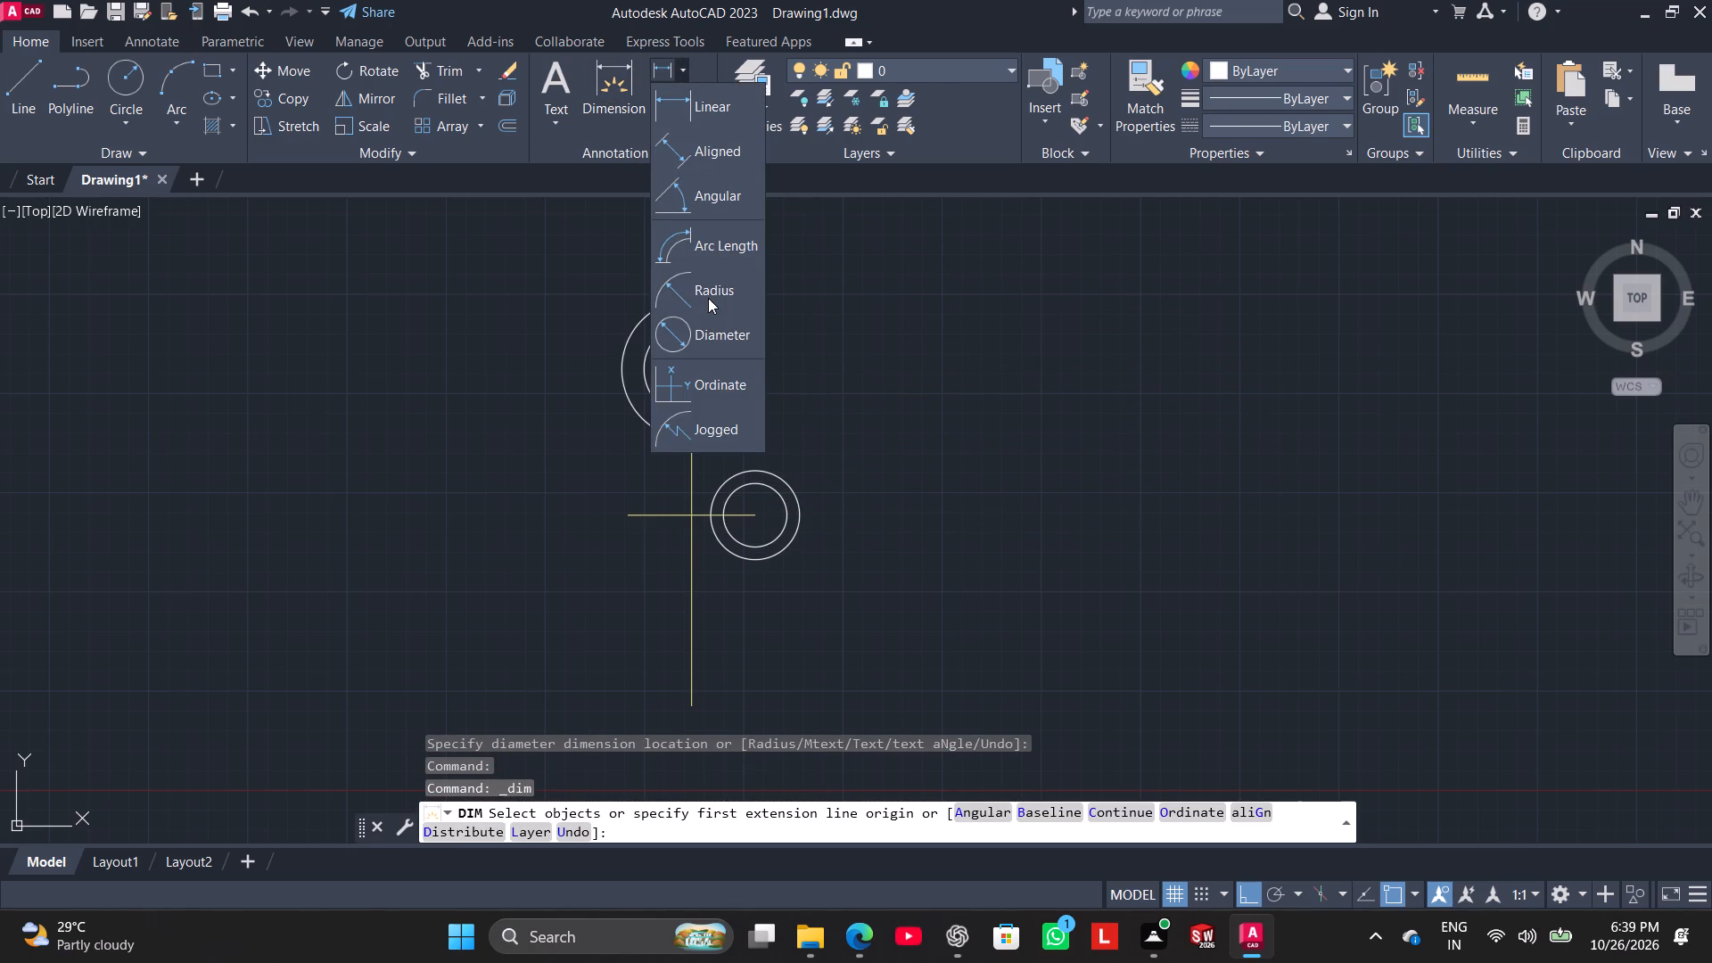
click(715, 327)
click(764, 473)
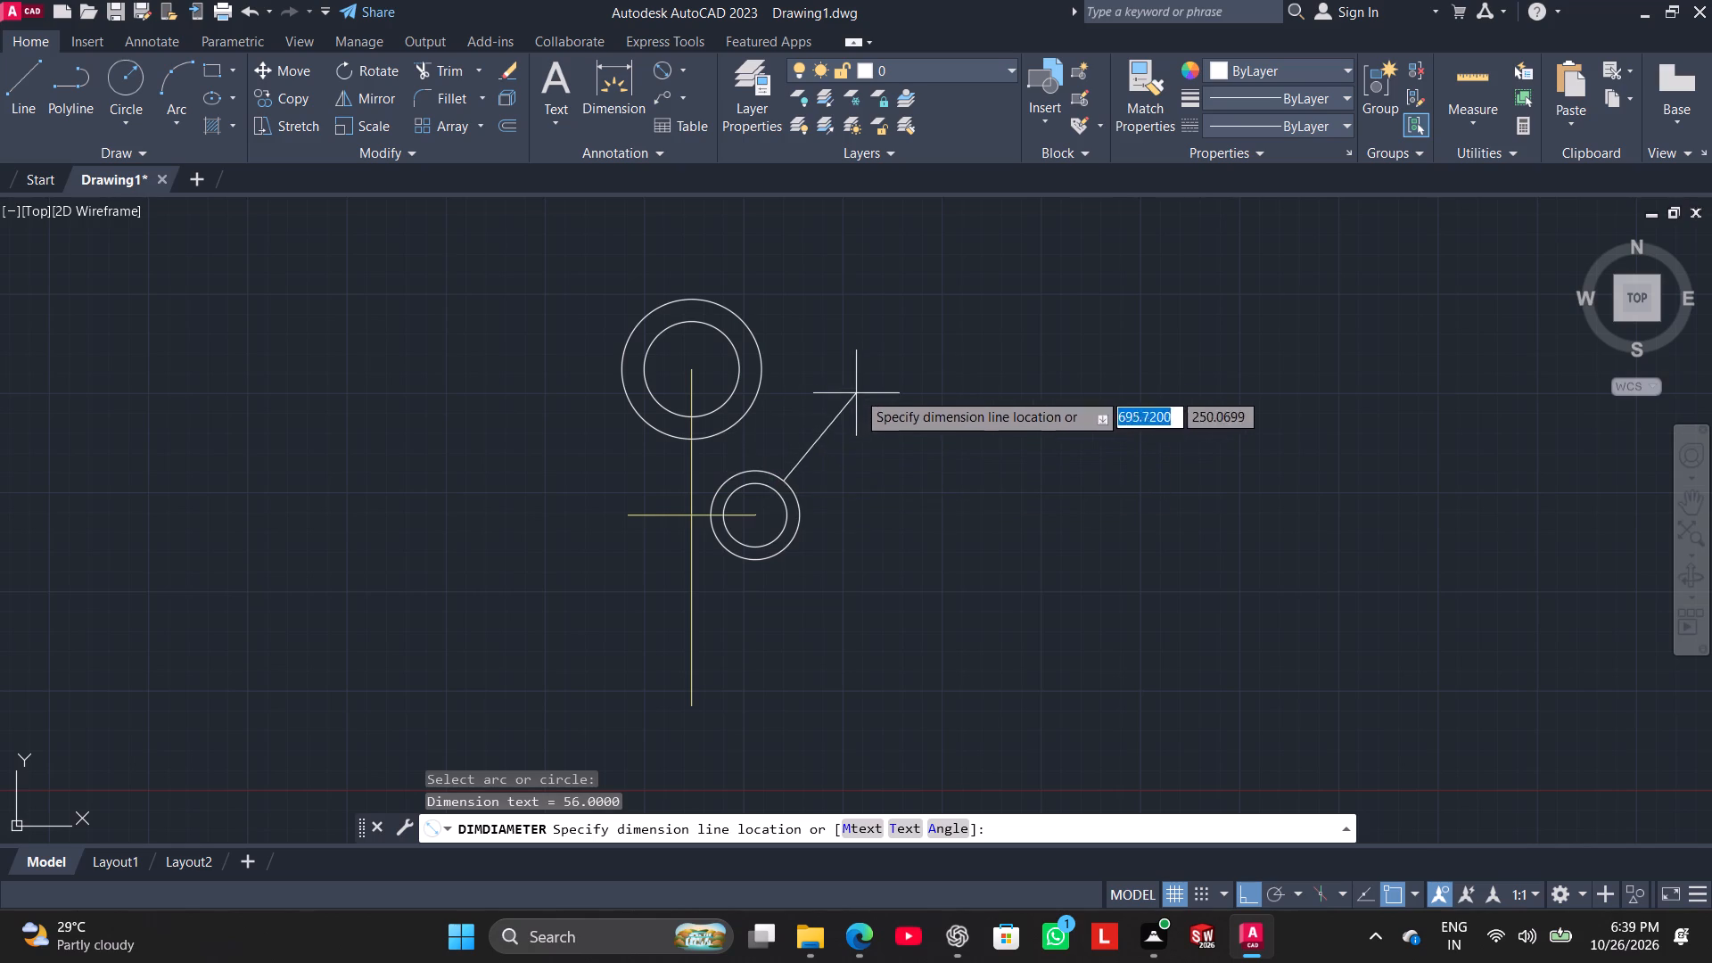
right_click(879, 318)
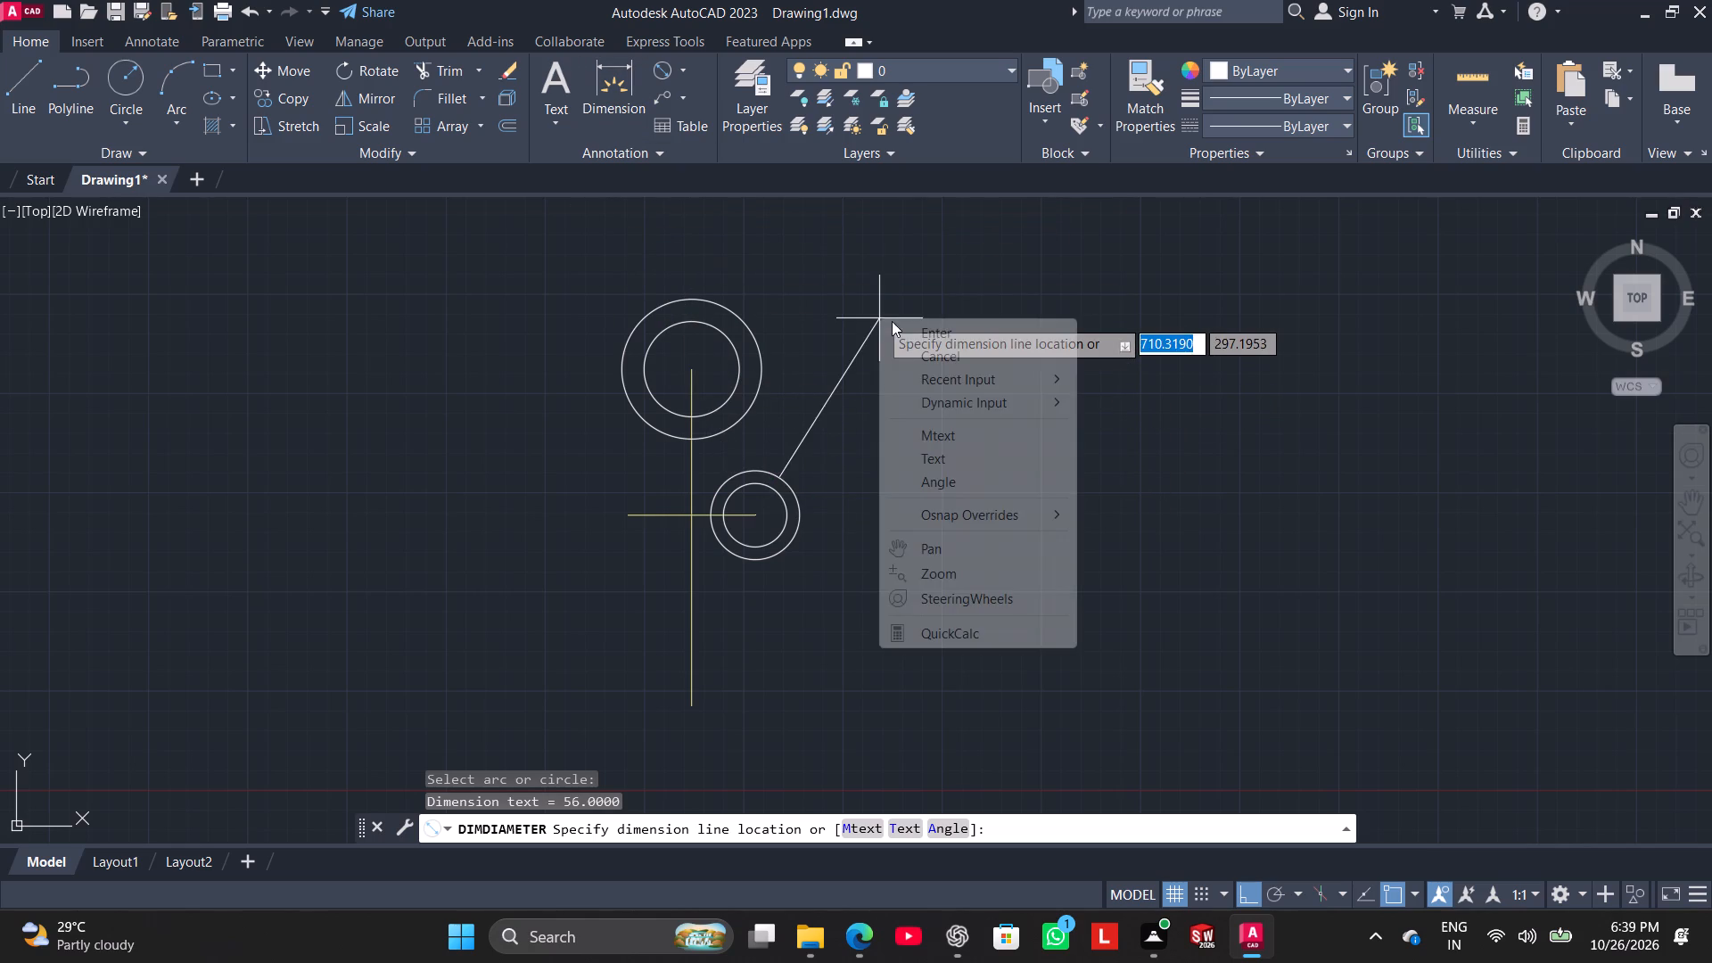
click(905, 330)
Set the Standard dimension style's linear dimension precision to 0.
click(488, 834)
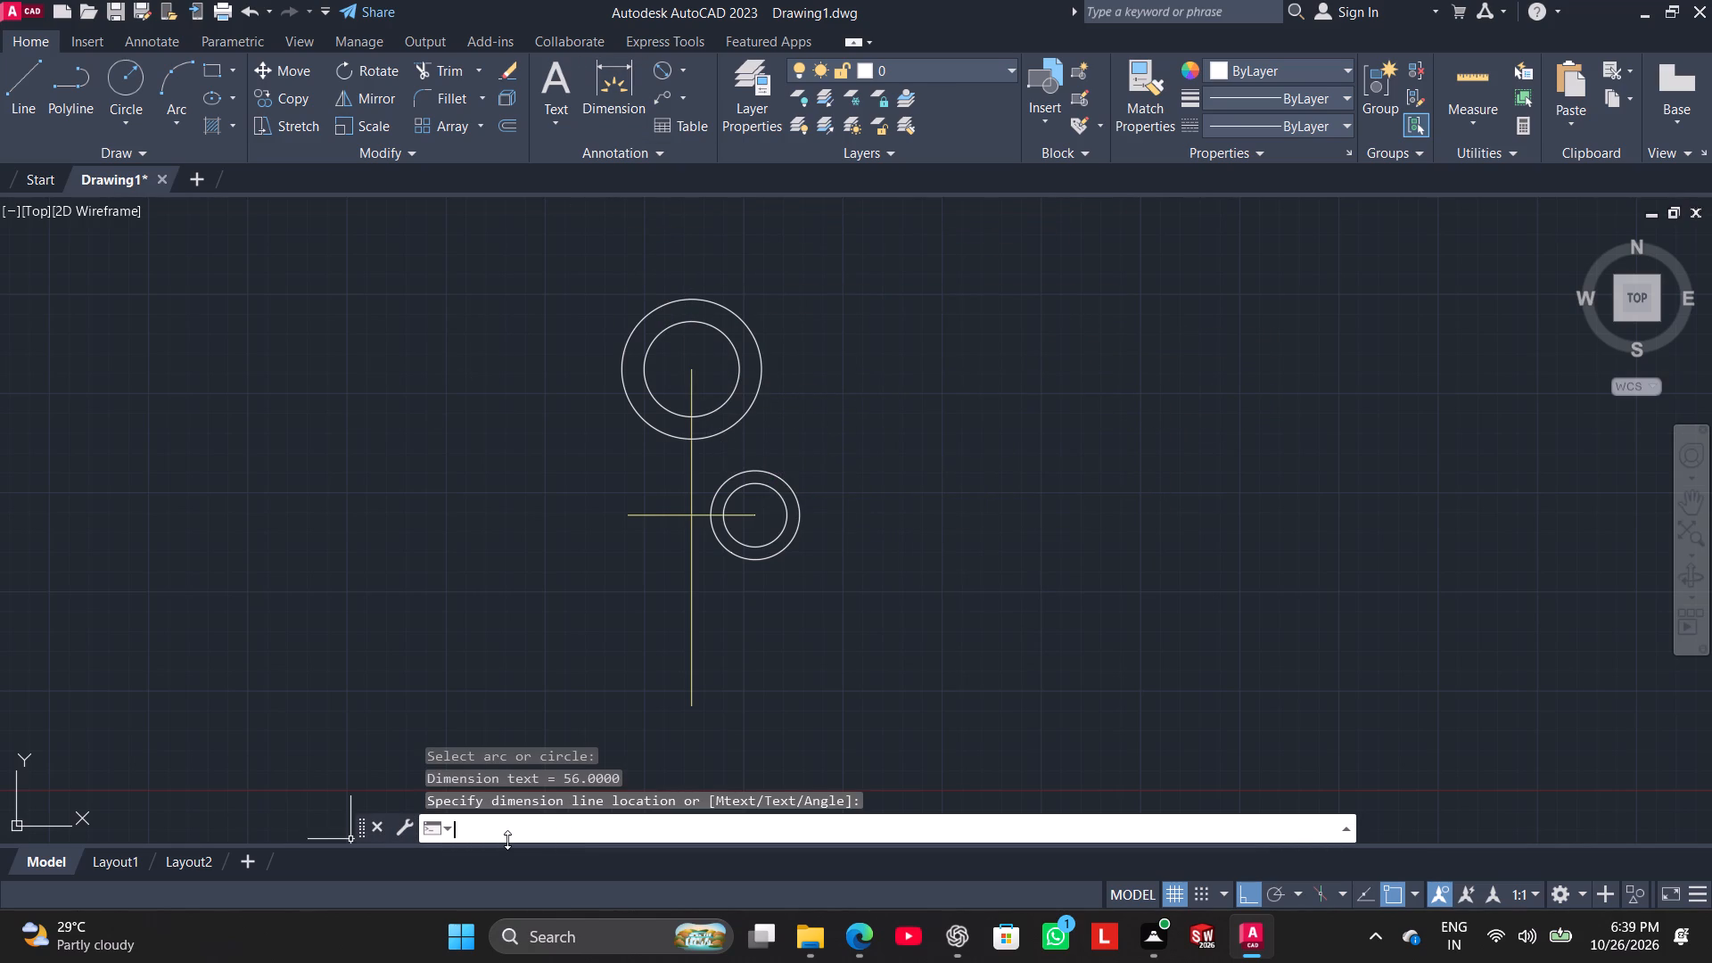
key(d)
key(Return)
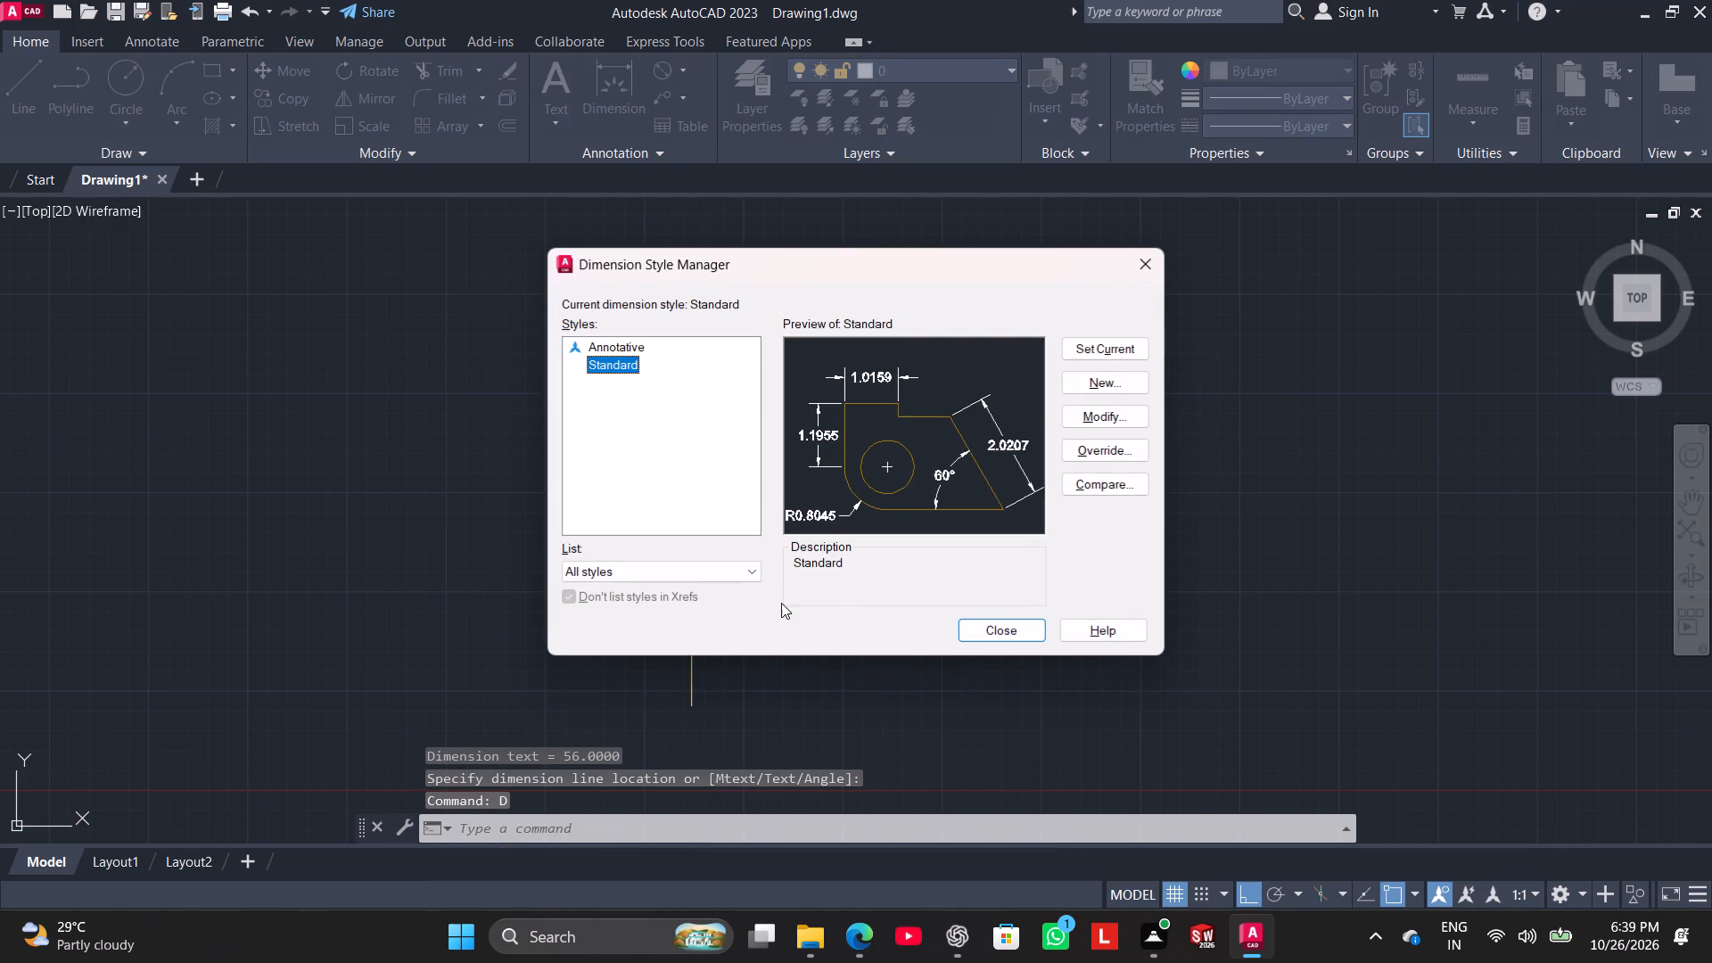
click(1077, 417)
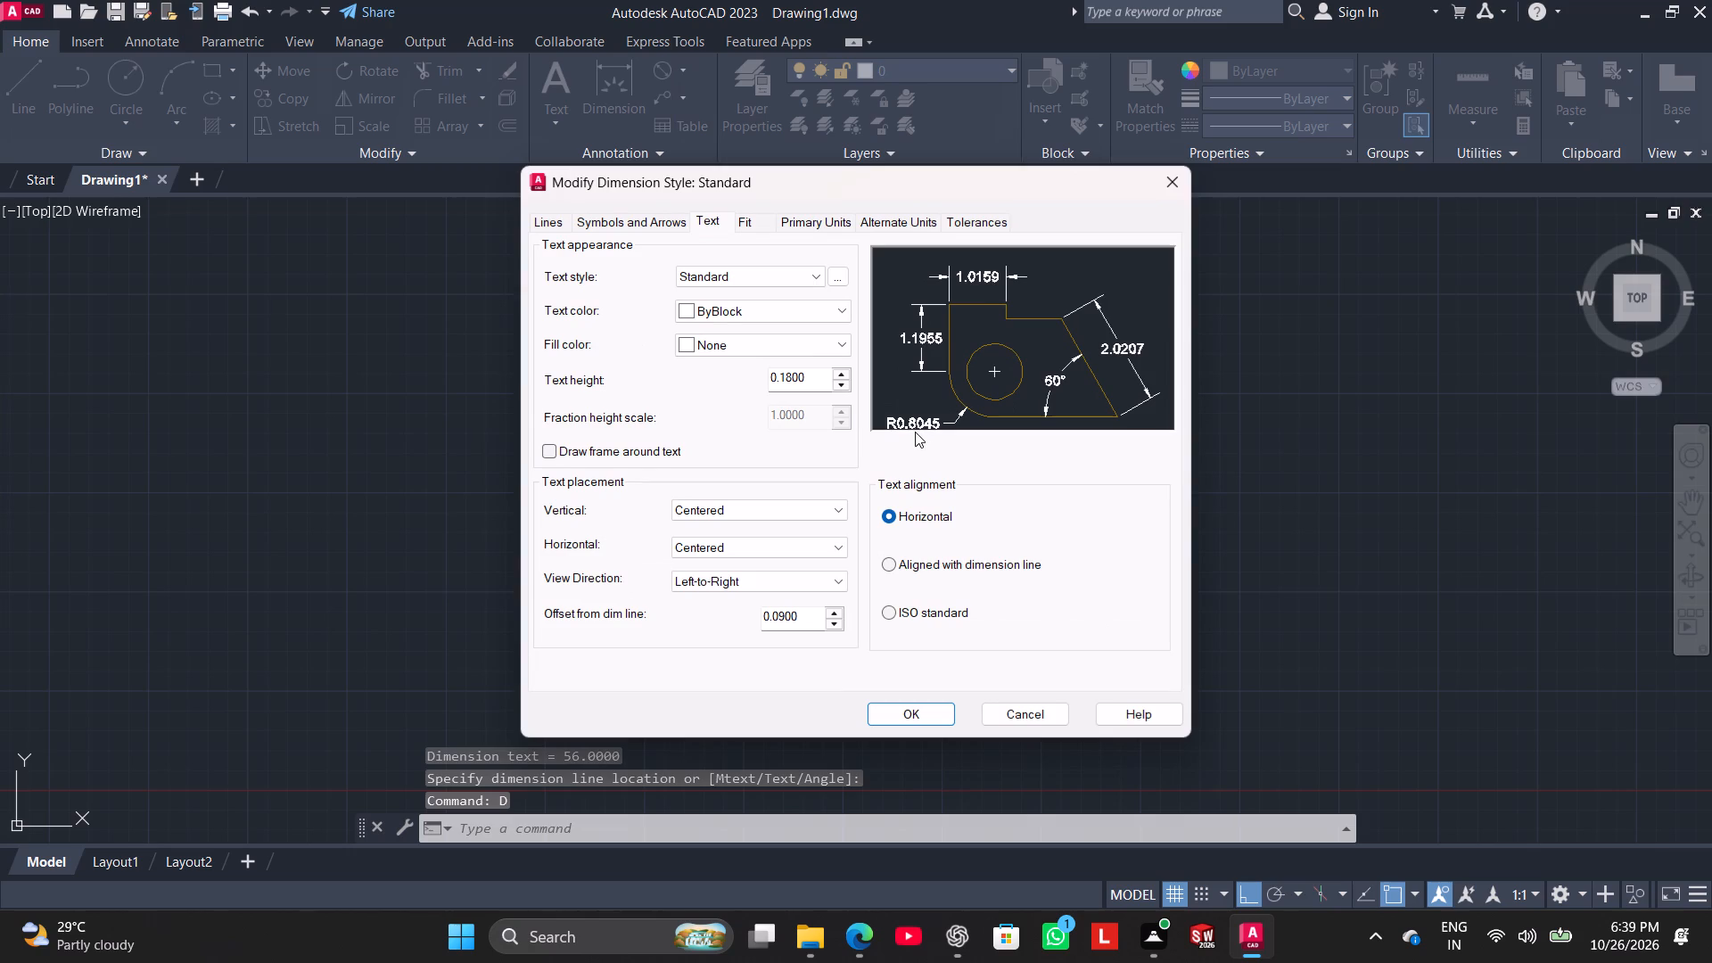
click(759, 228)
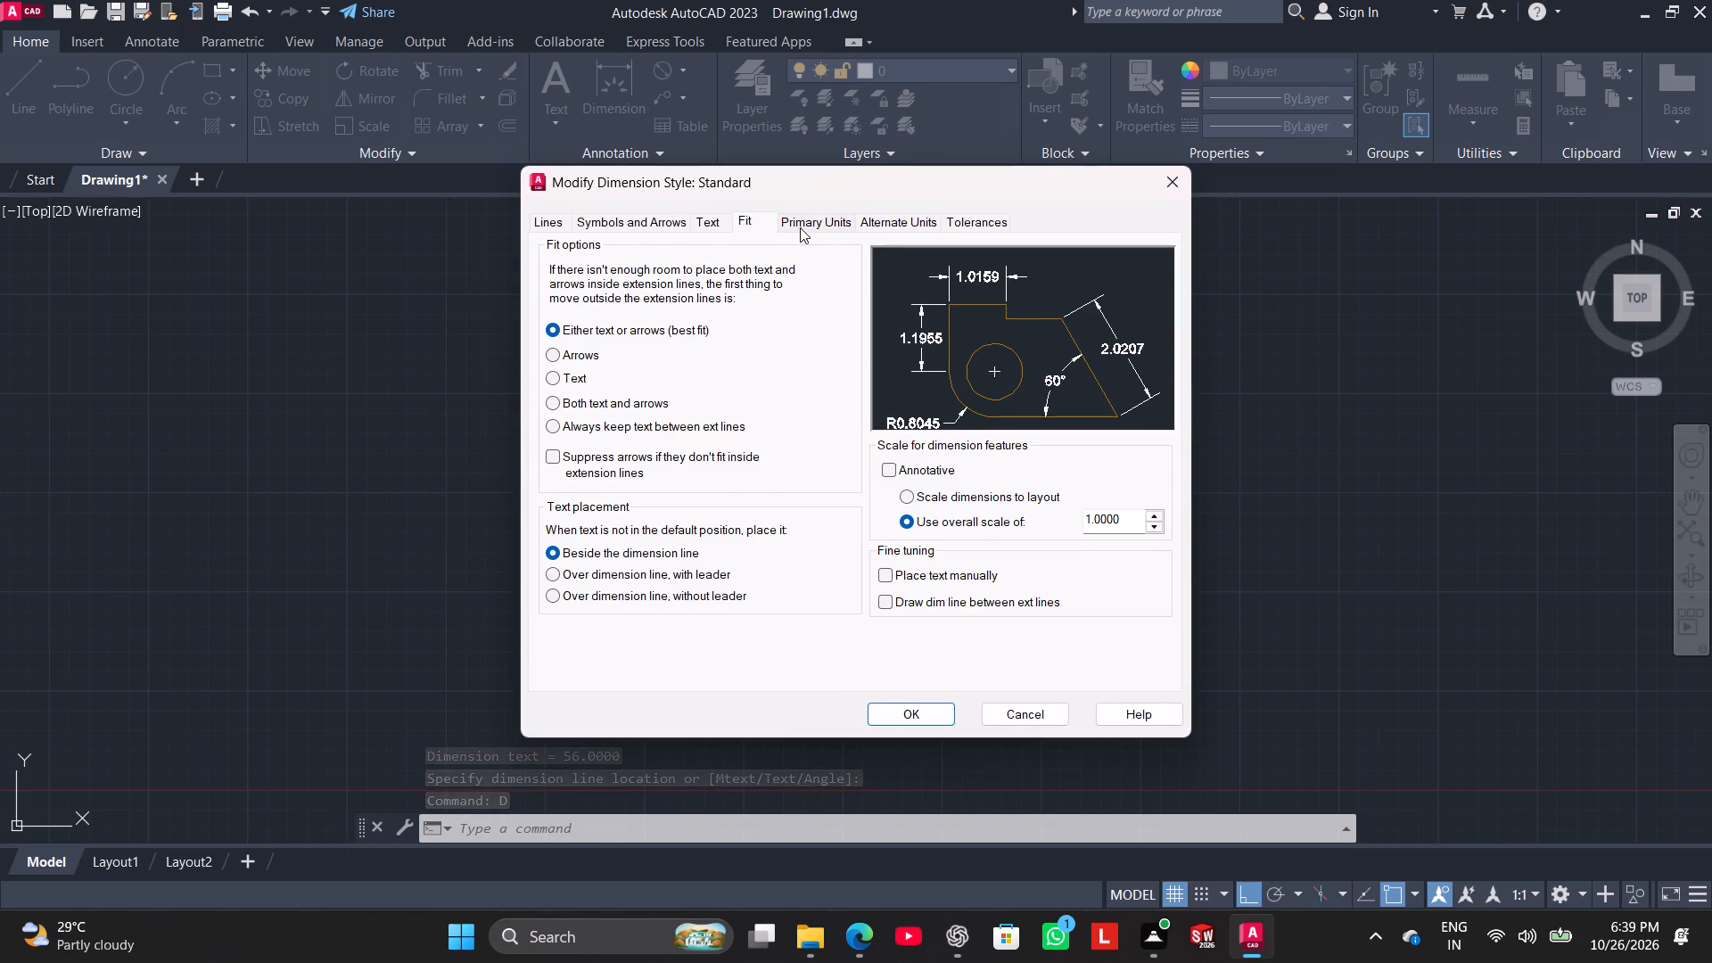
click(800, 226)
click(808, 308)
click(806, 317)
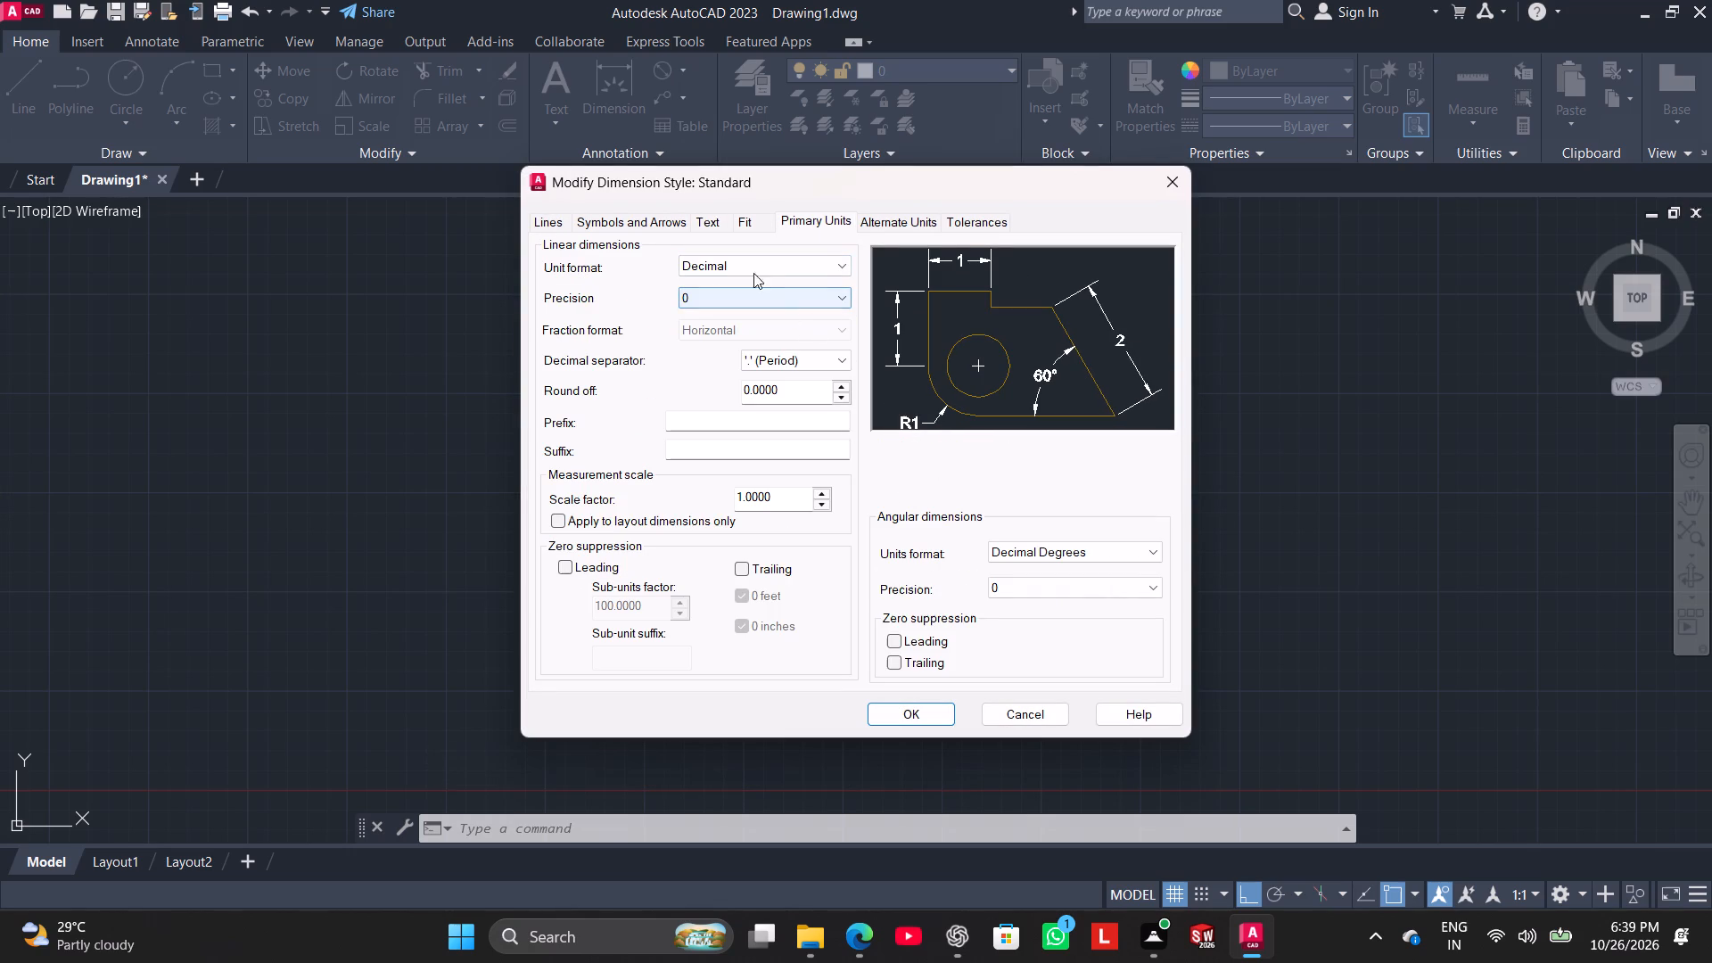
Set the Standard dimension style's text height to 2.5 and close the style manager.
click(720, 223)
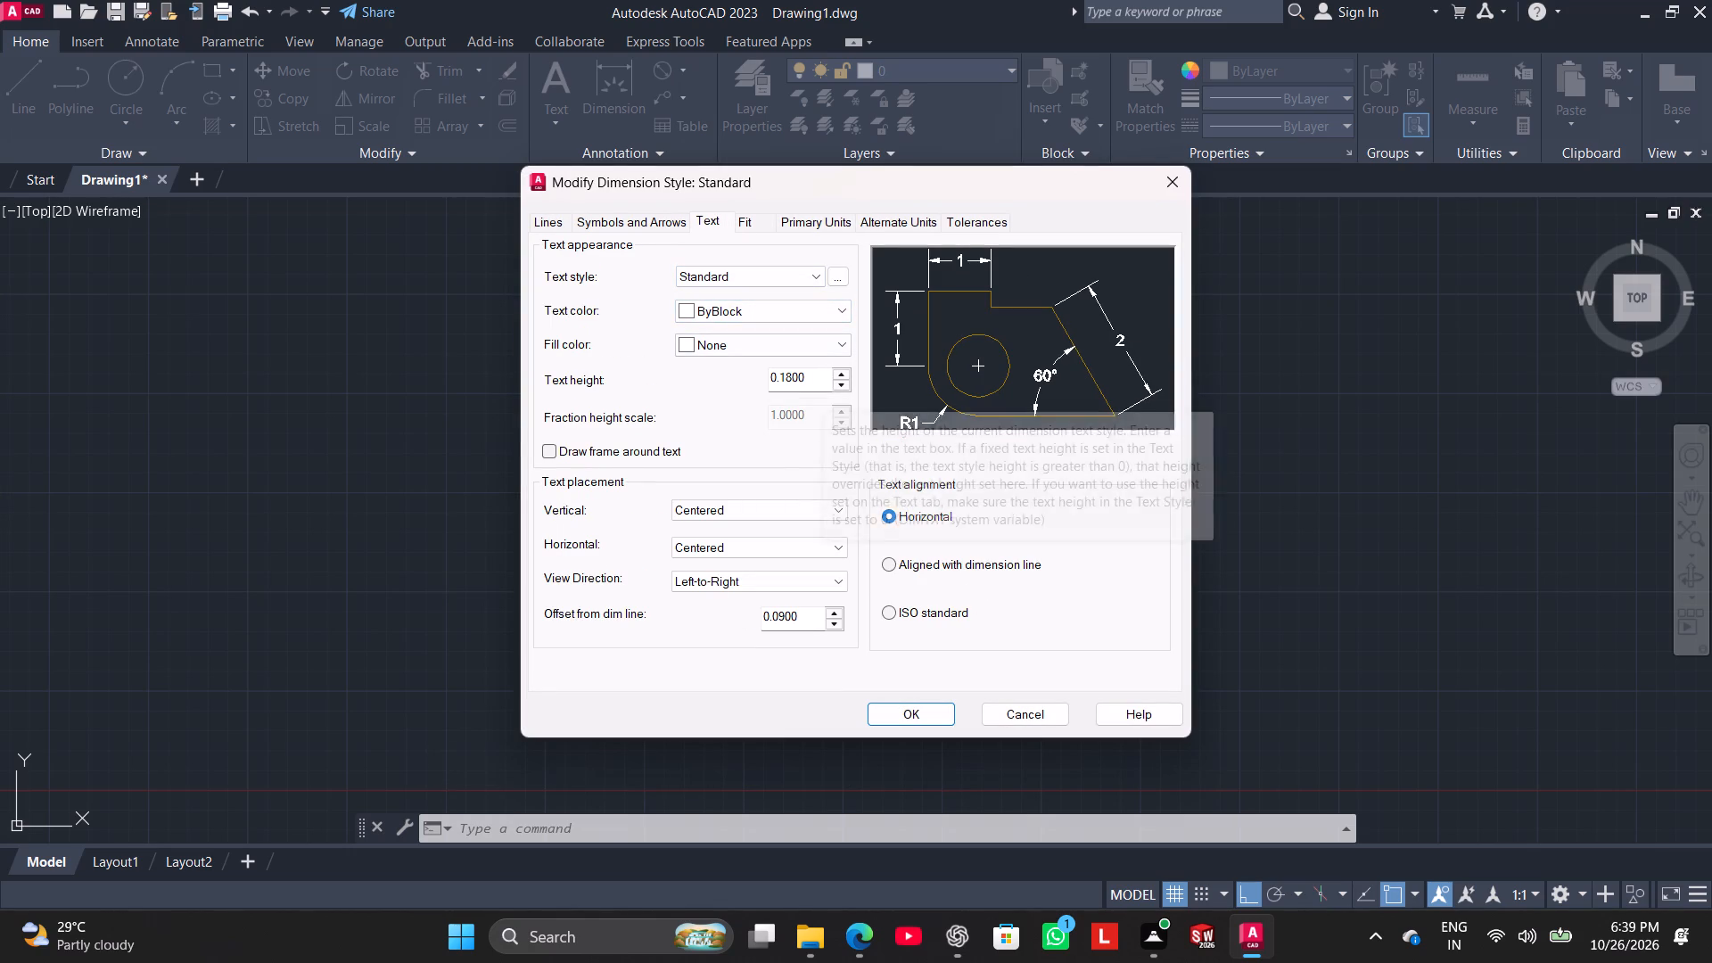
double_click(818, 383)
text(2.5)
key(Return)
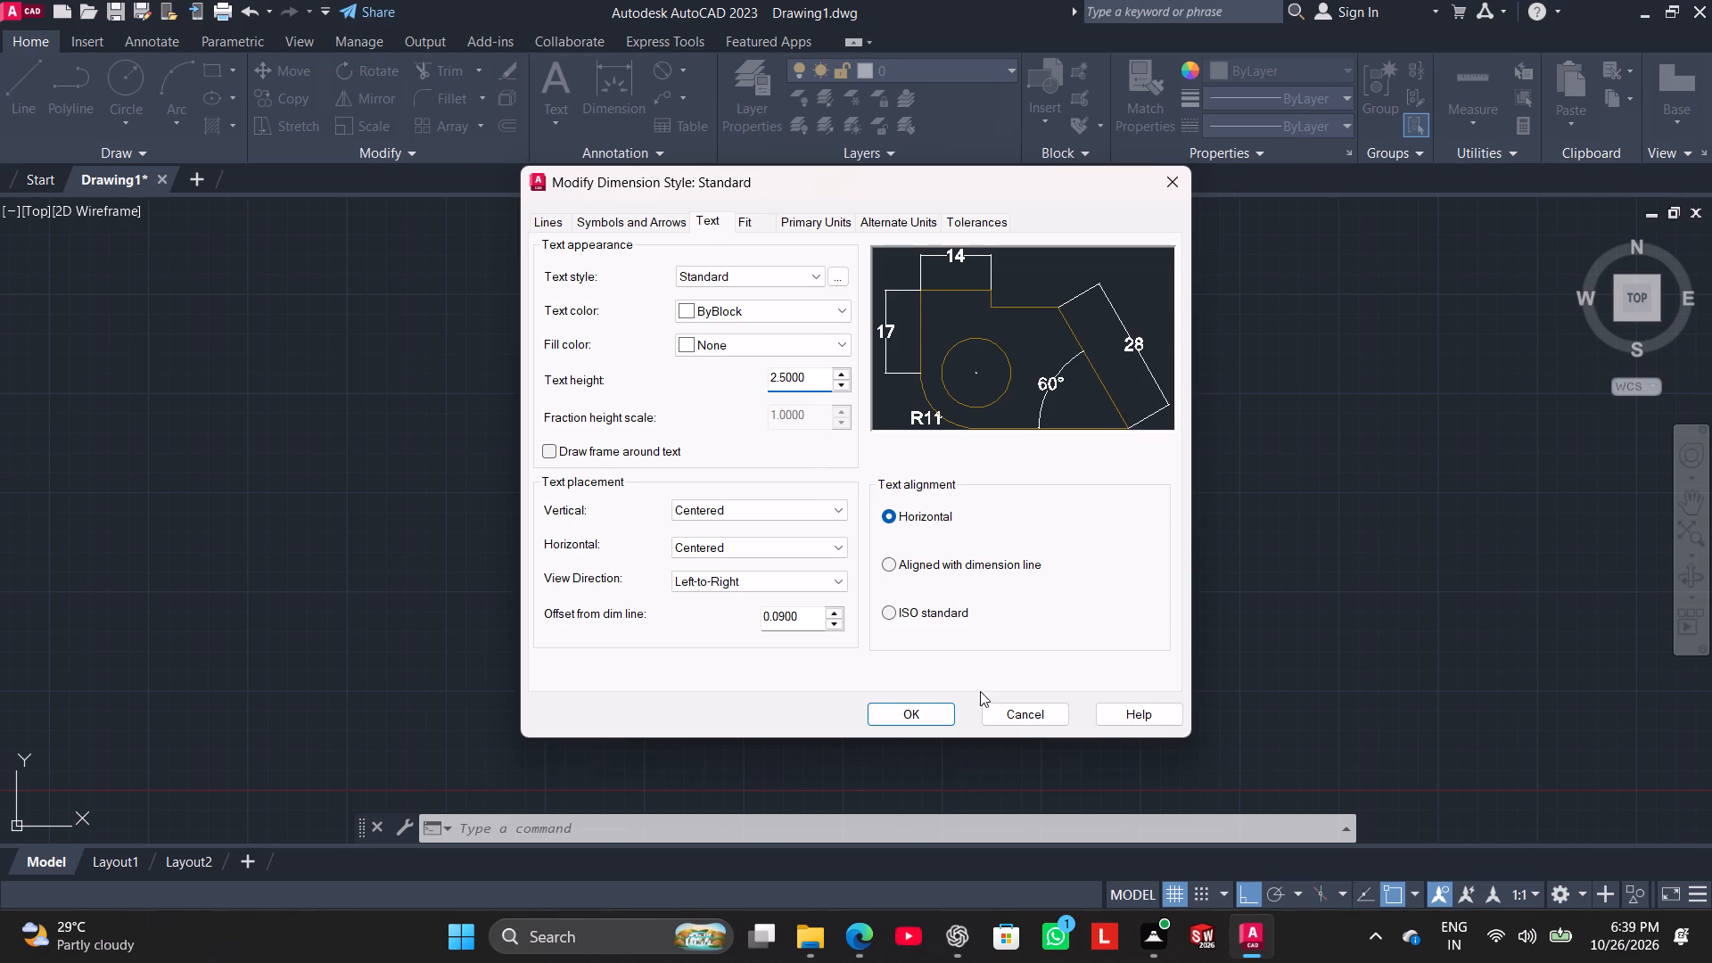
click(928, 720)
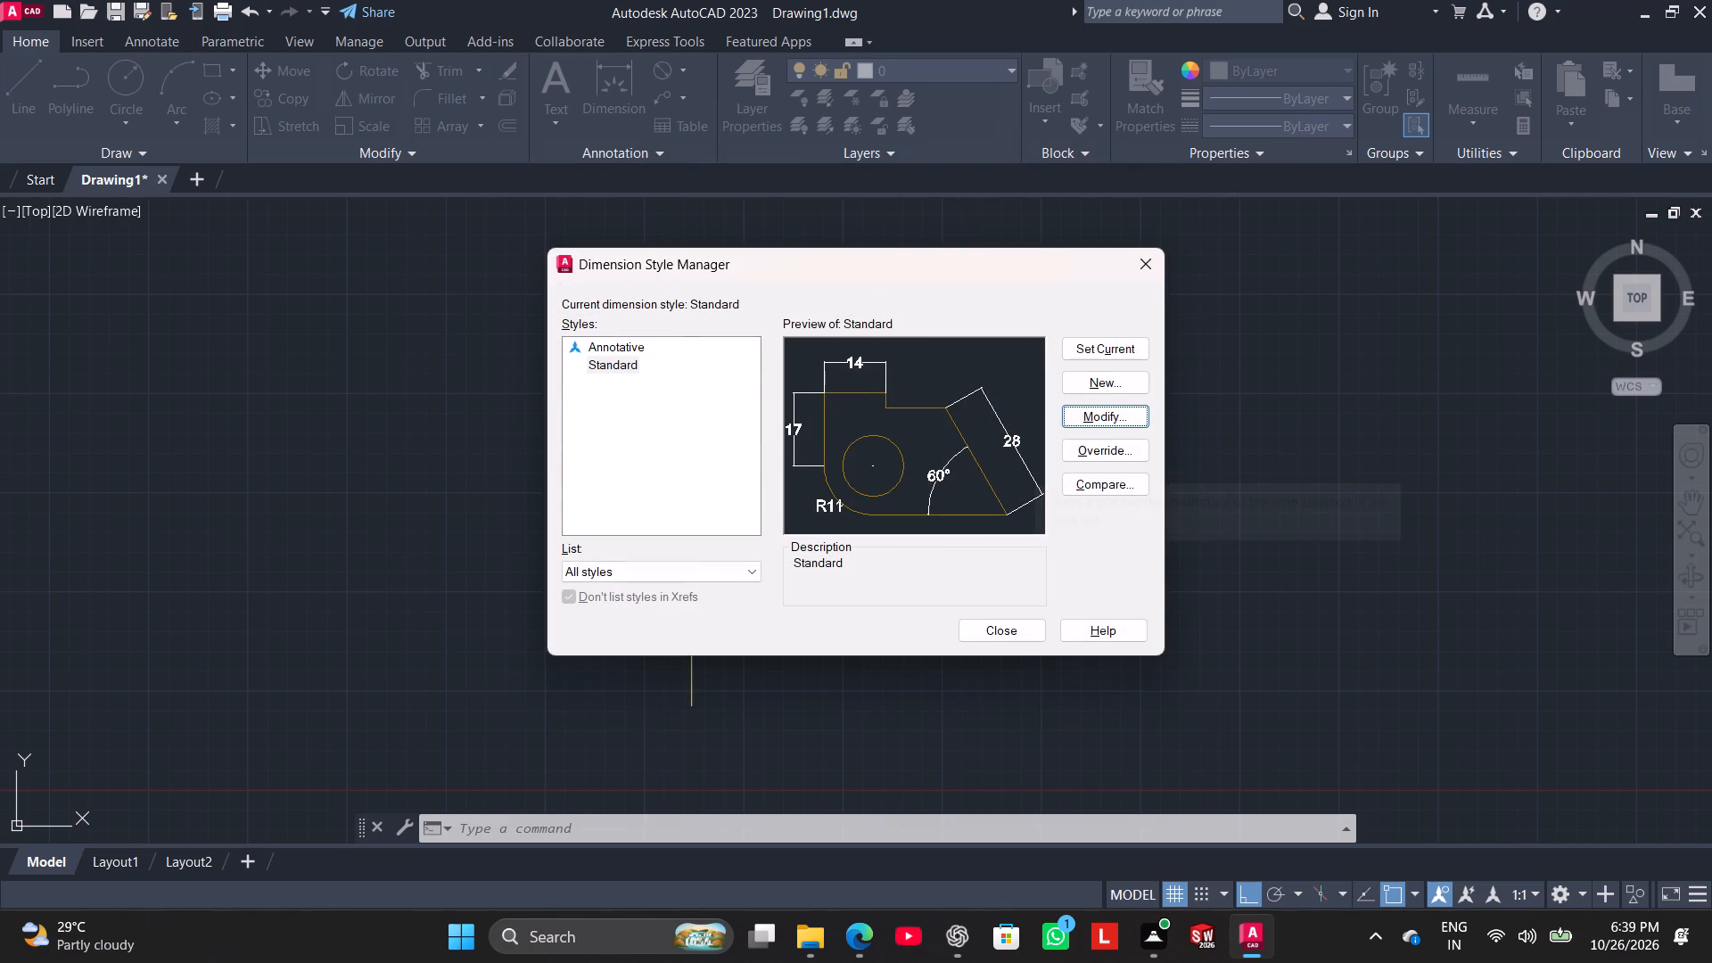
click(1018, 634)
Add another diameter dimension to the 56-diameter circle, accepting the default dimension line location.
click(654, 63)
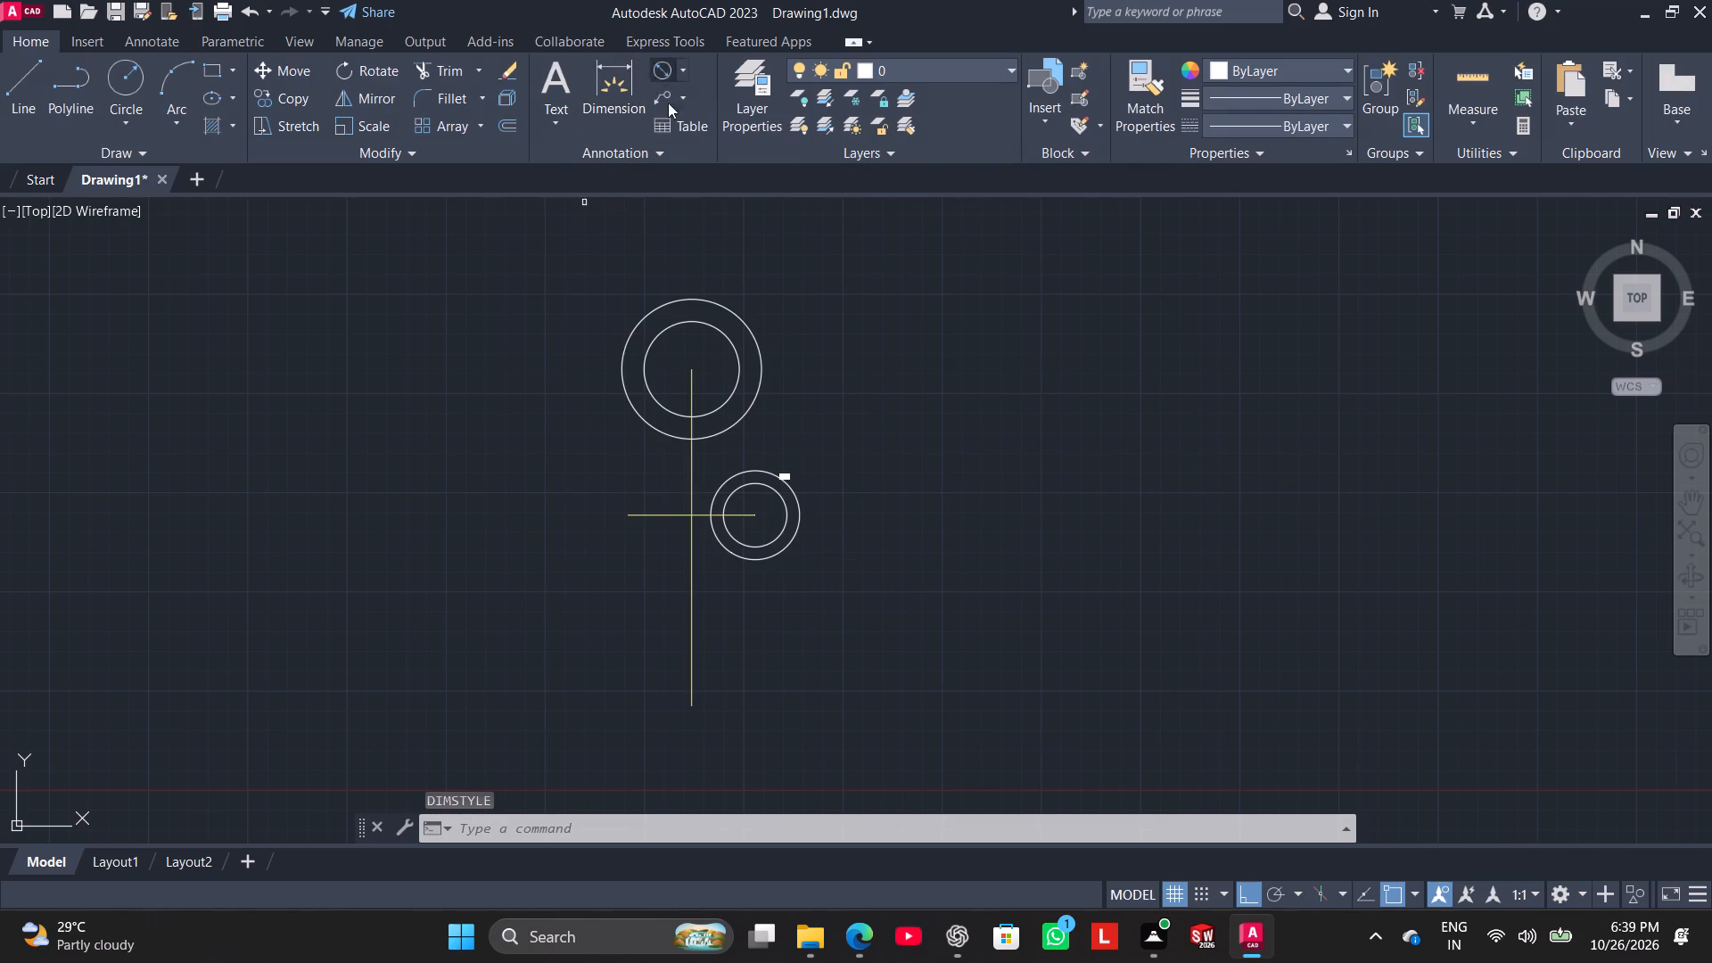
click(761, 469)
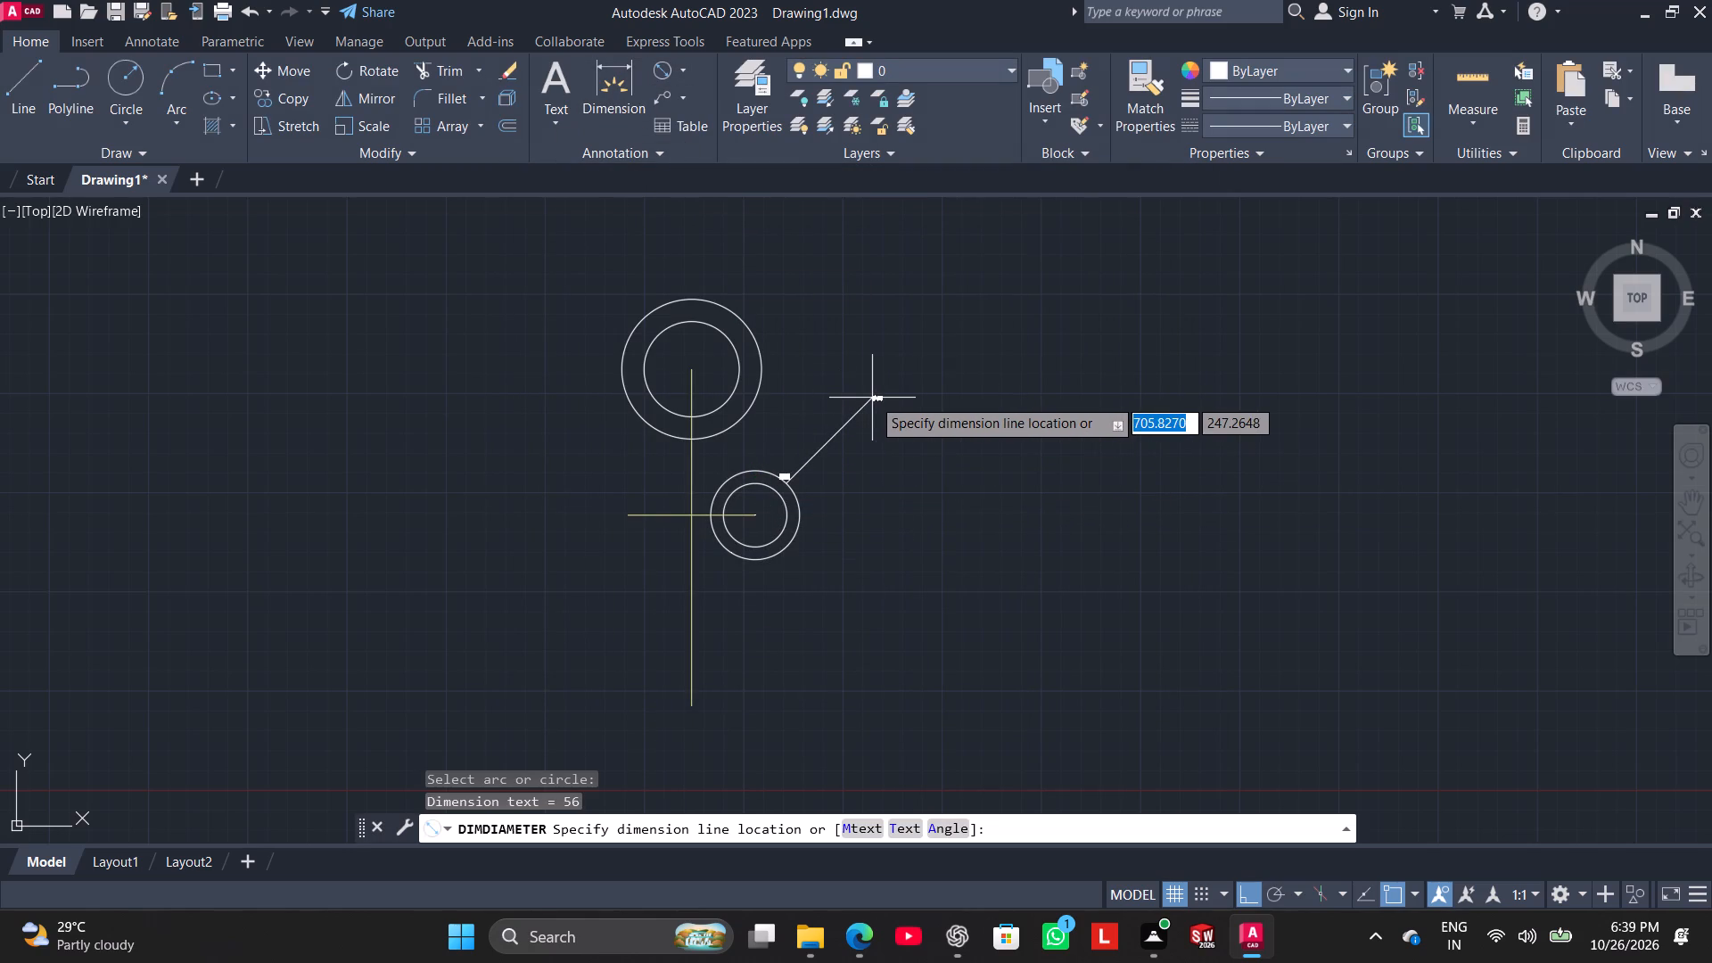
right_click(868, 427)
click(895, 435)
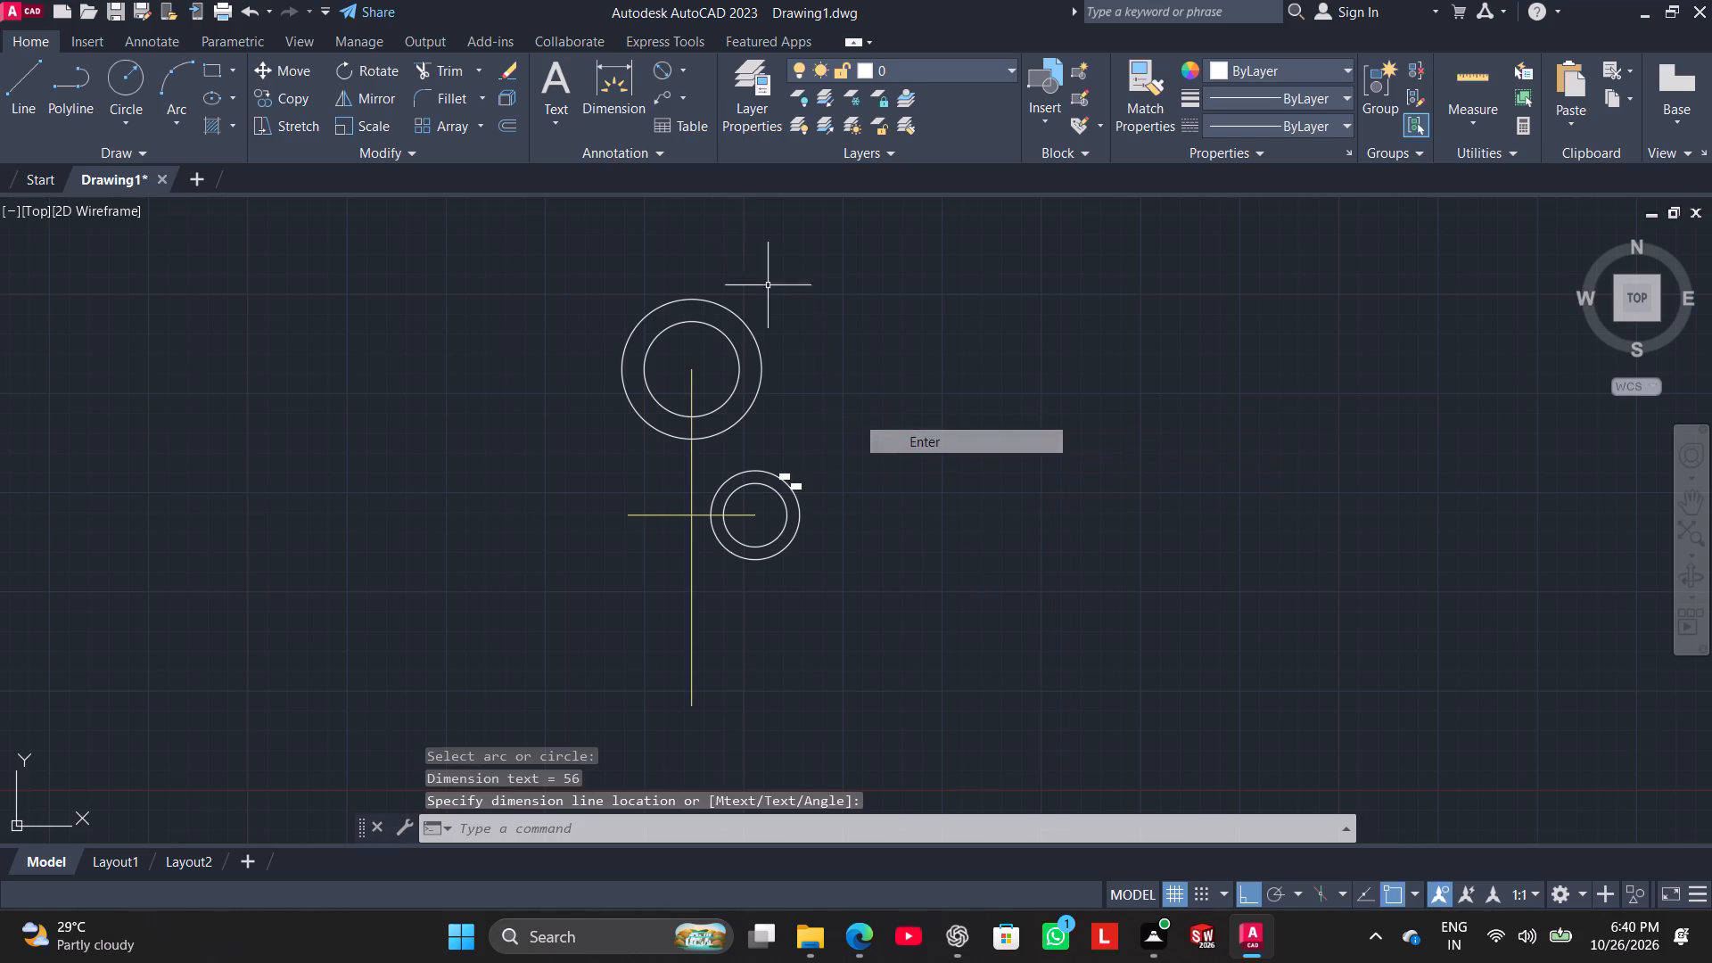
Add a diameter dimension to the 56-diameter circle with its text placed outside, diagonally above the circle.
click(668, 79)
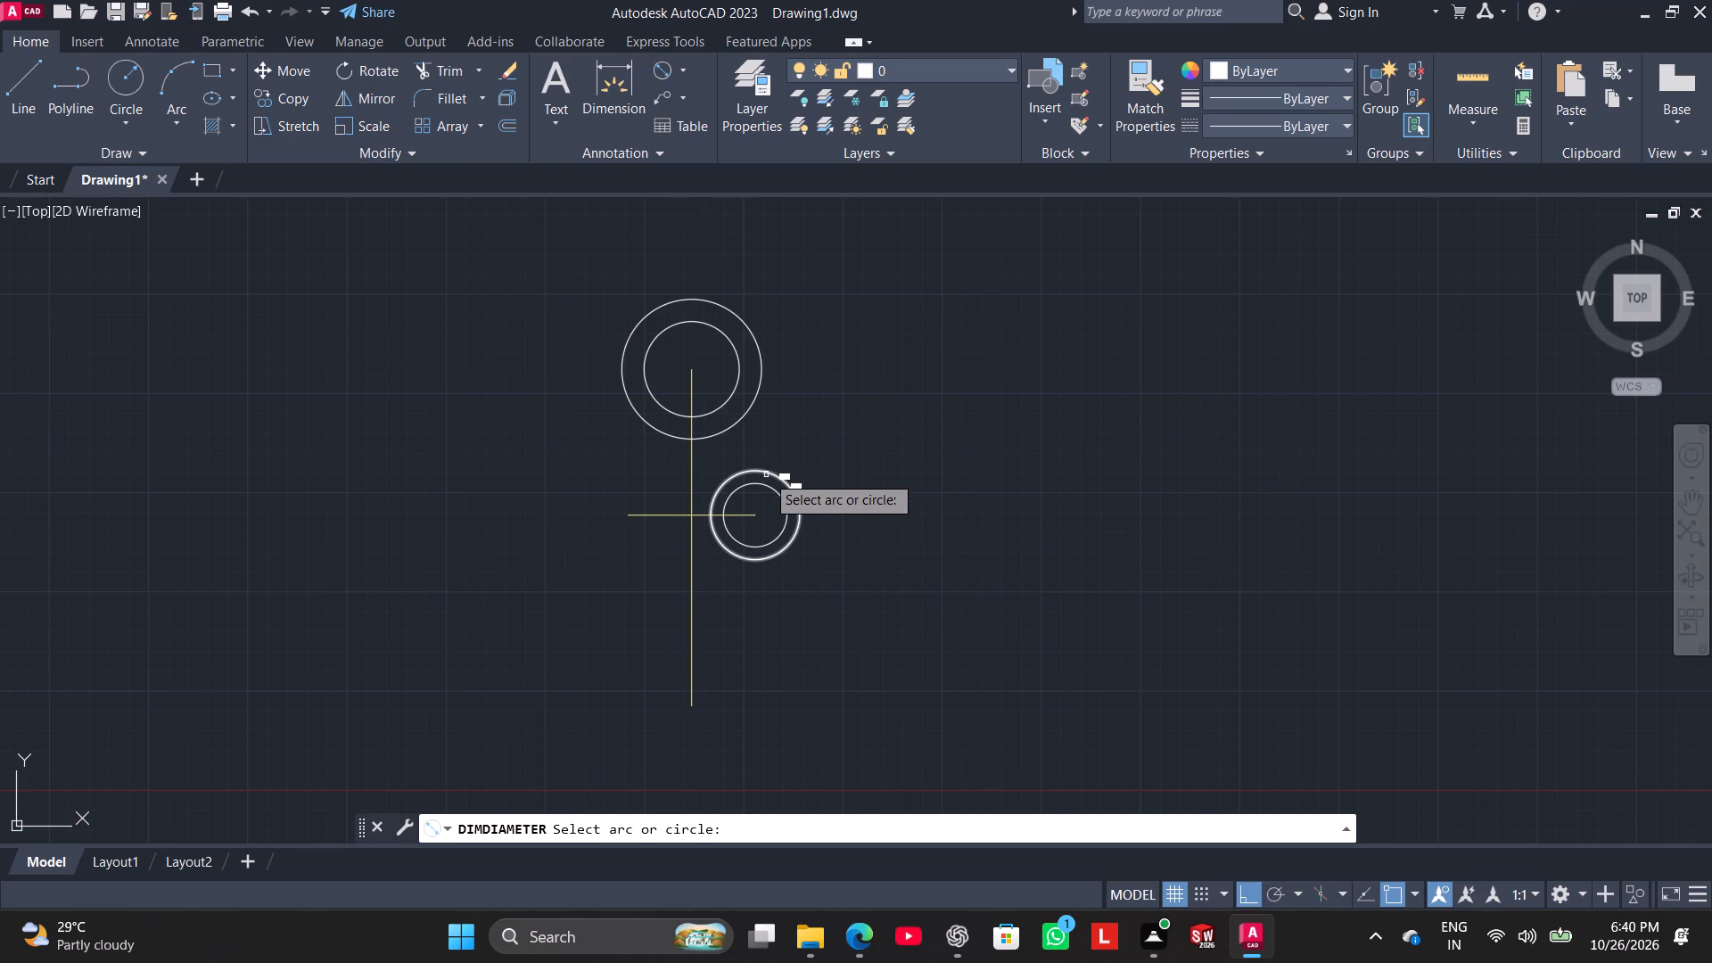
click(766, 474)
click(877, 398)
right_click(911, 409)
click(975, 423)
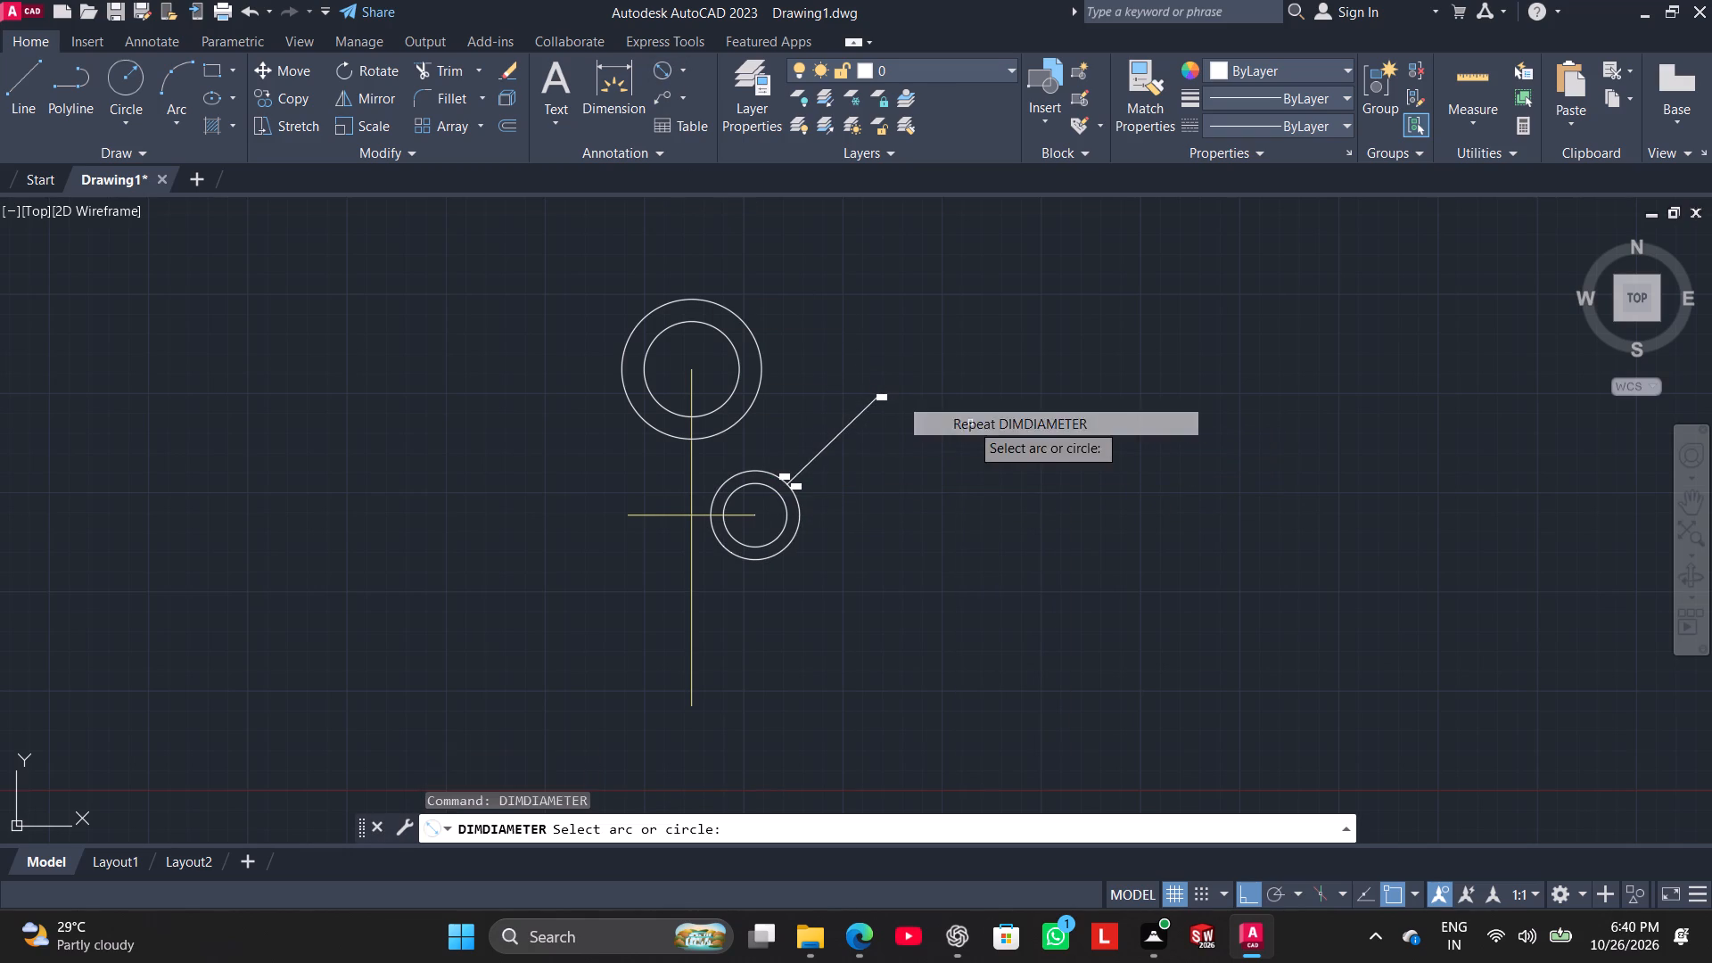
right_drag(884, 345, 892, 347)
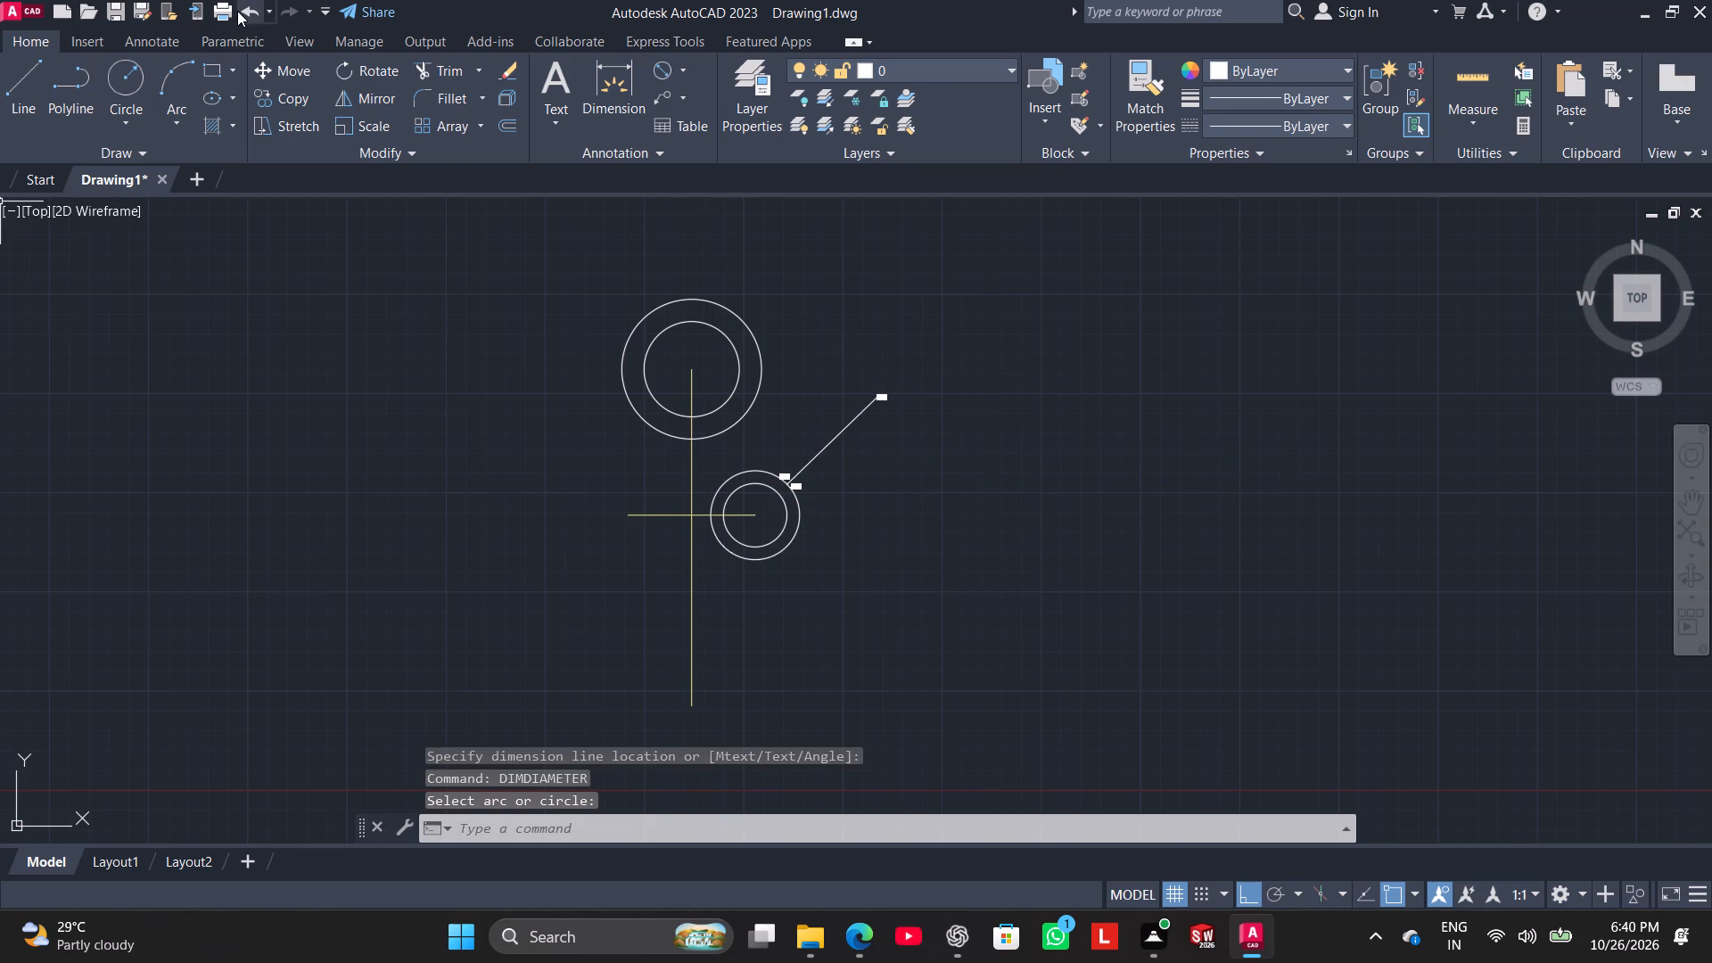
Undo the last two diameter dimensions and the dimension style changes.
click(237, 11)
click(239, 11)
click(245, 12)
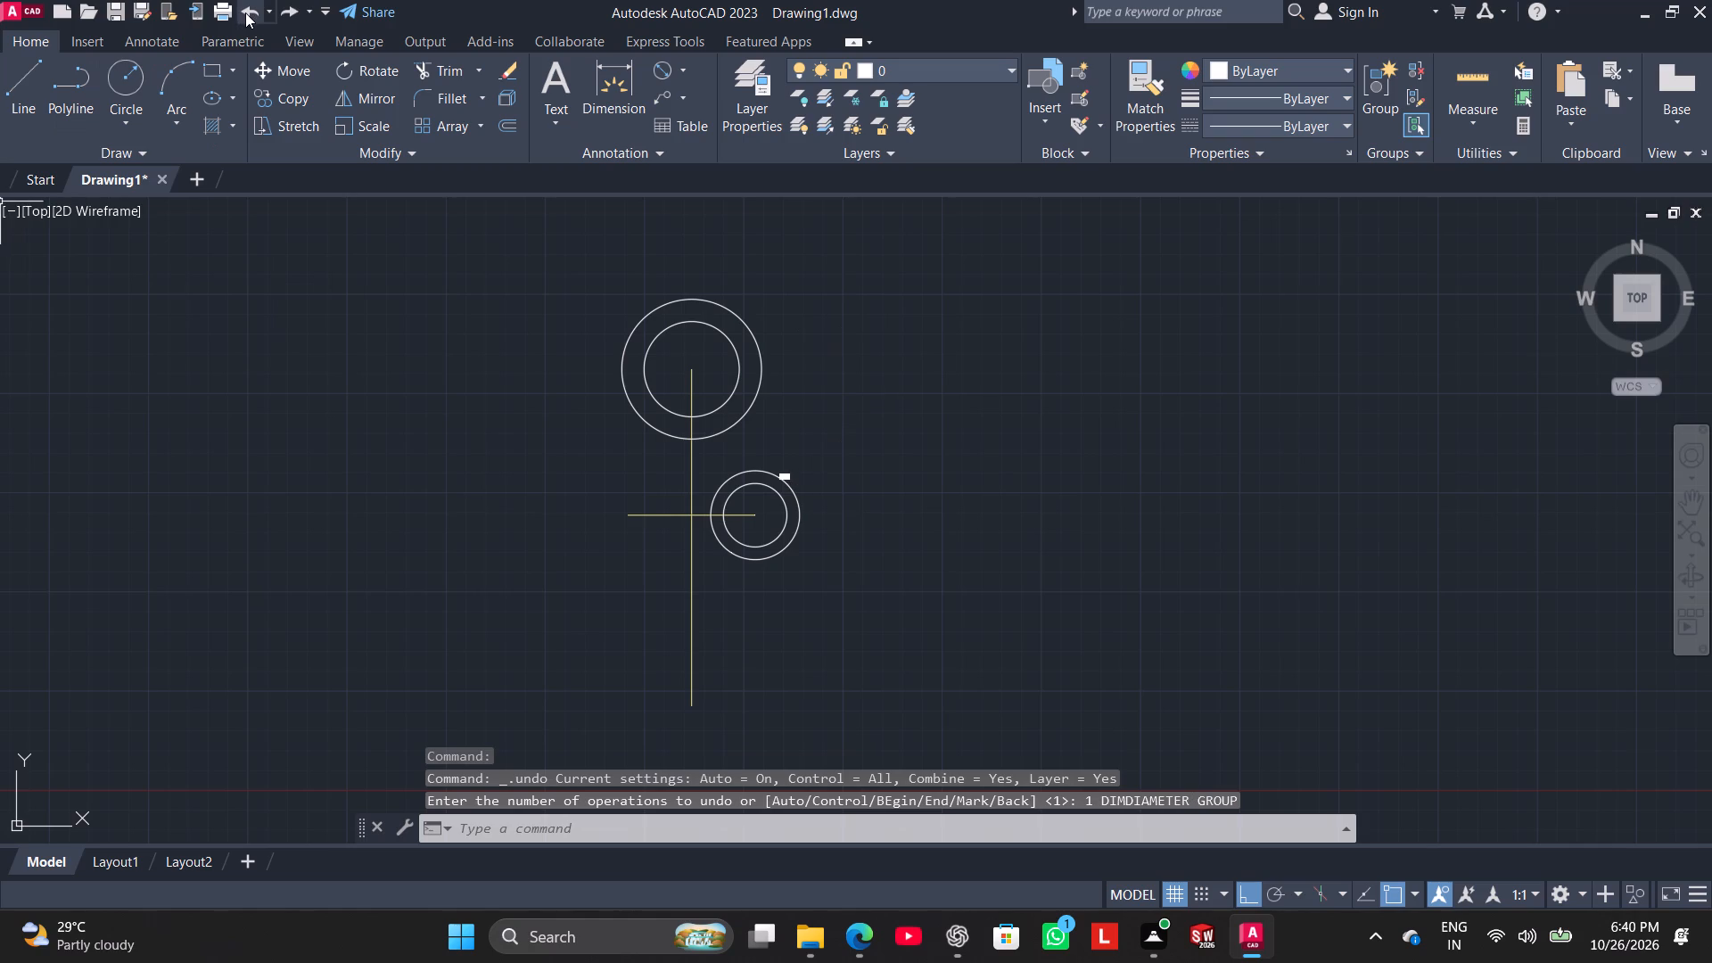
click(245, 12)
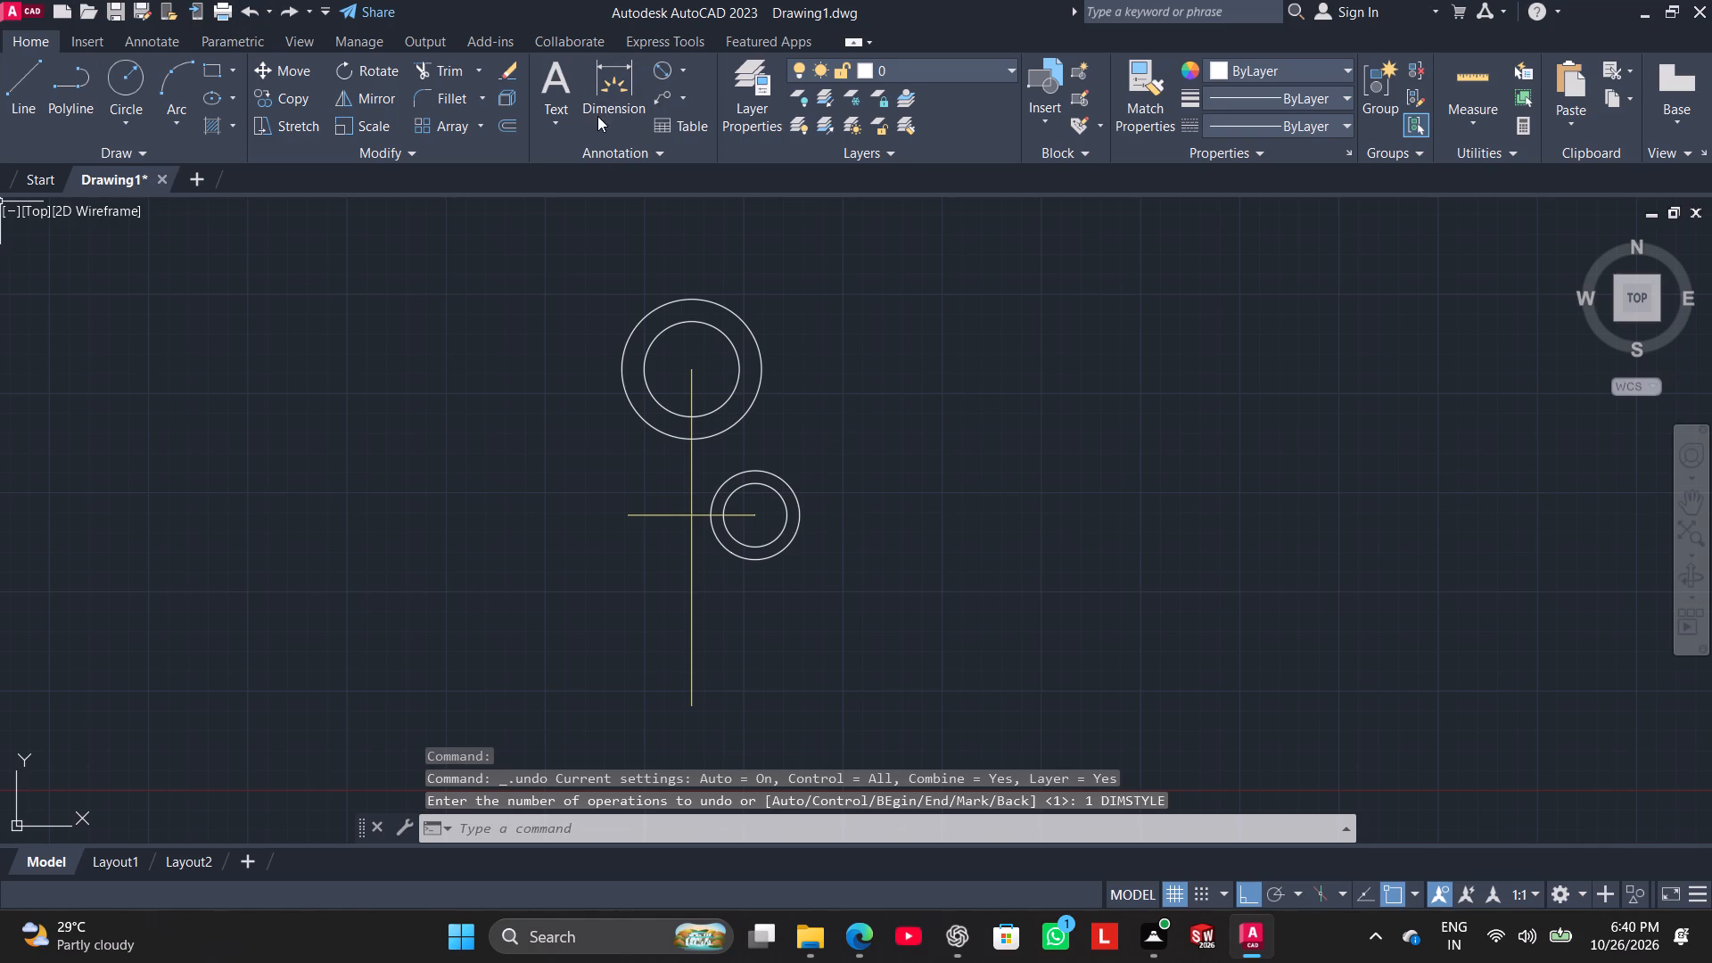
Modify the Standard dimension style to use a linear dimension precision of 0.
click(607, 831)
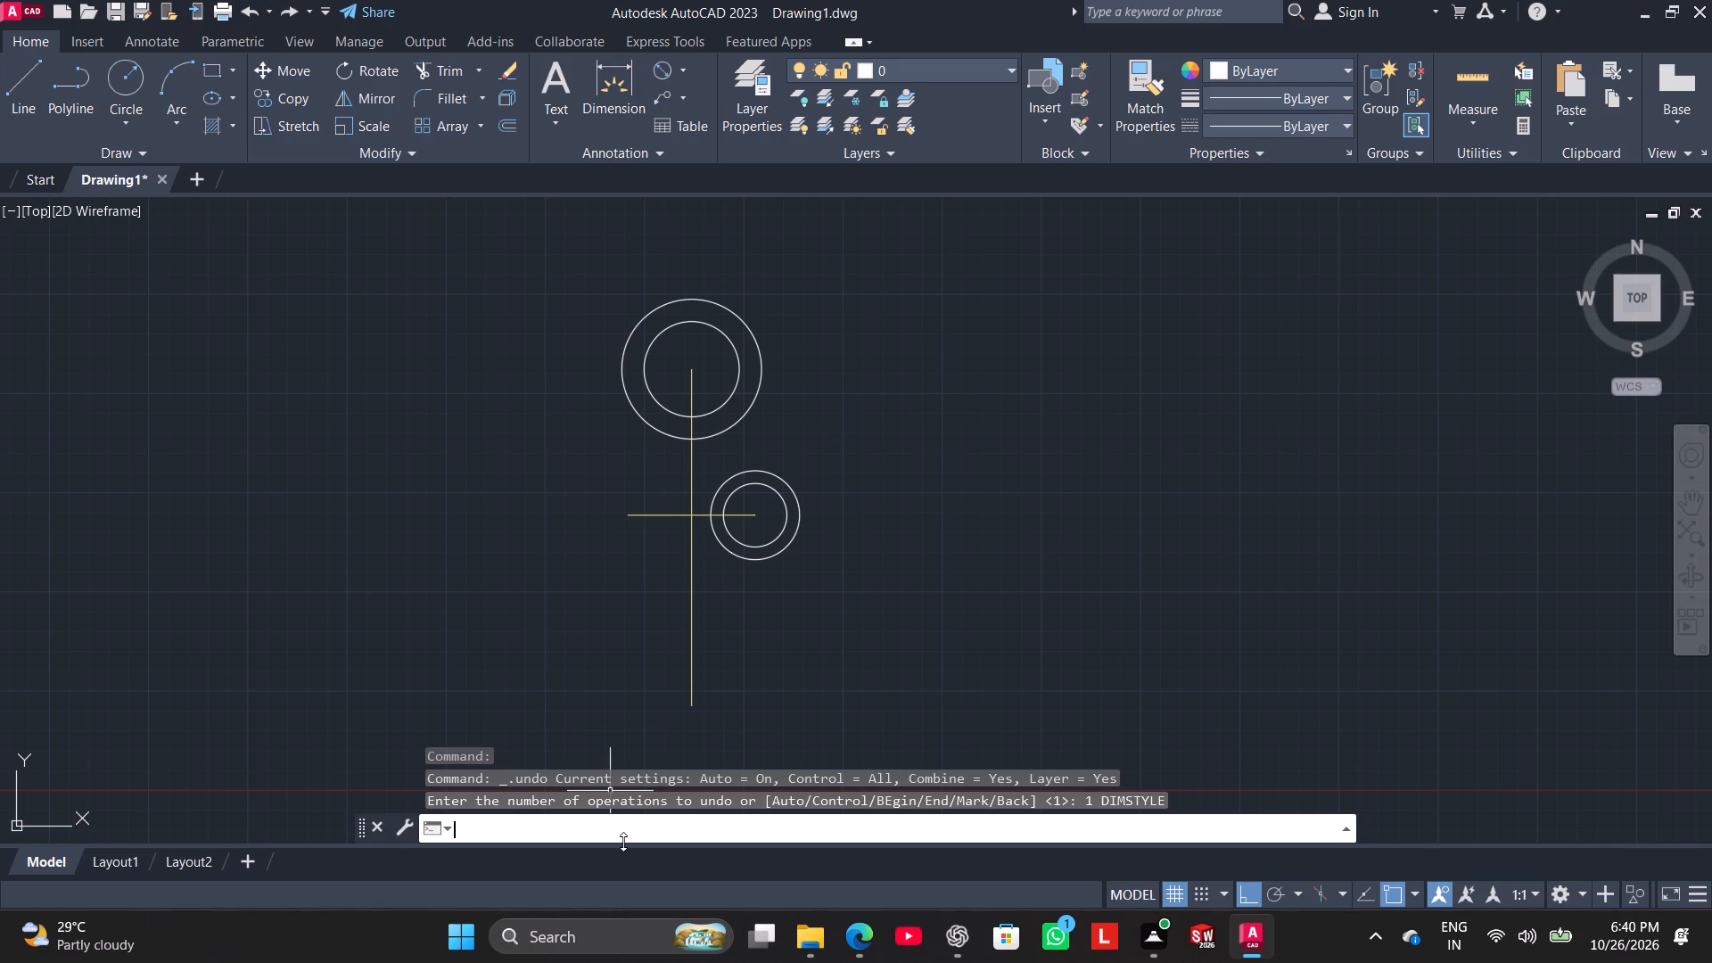
key(d)
key(Return)
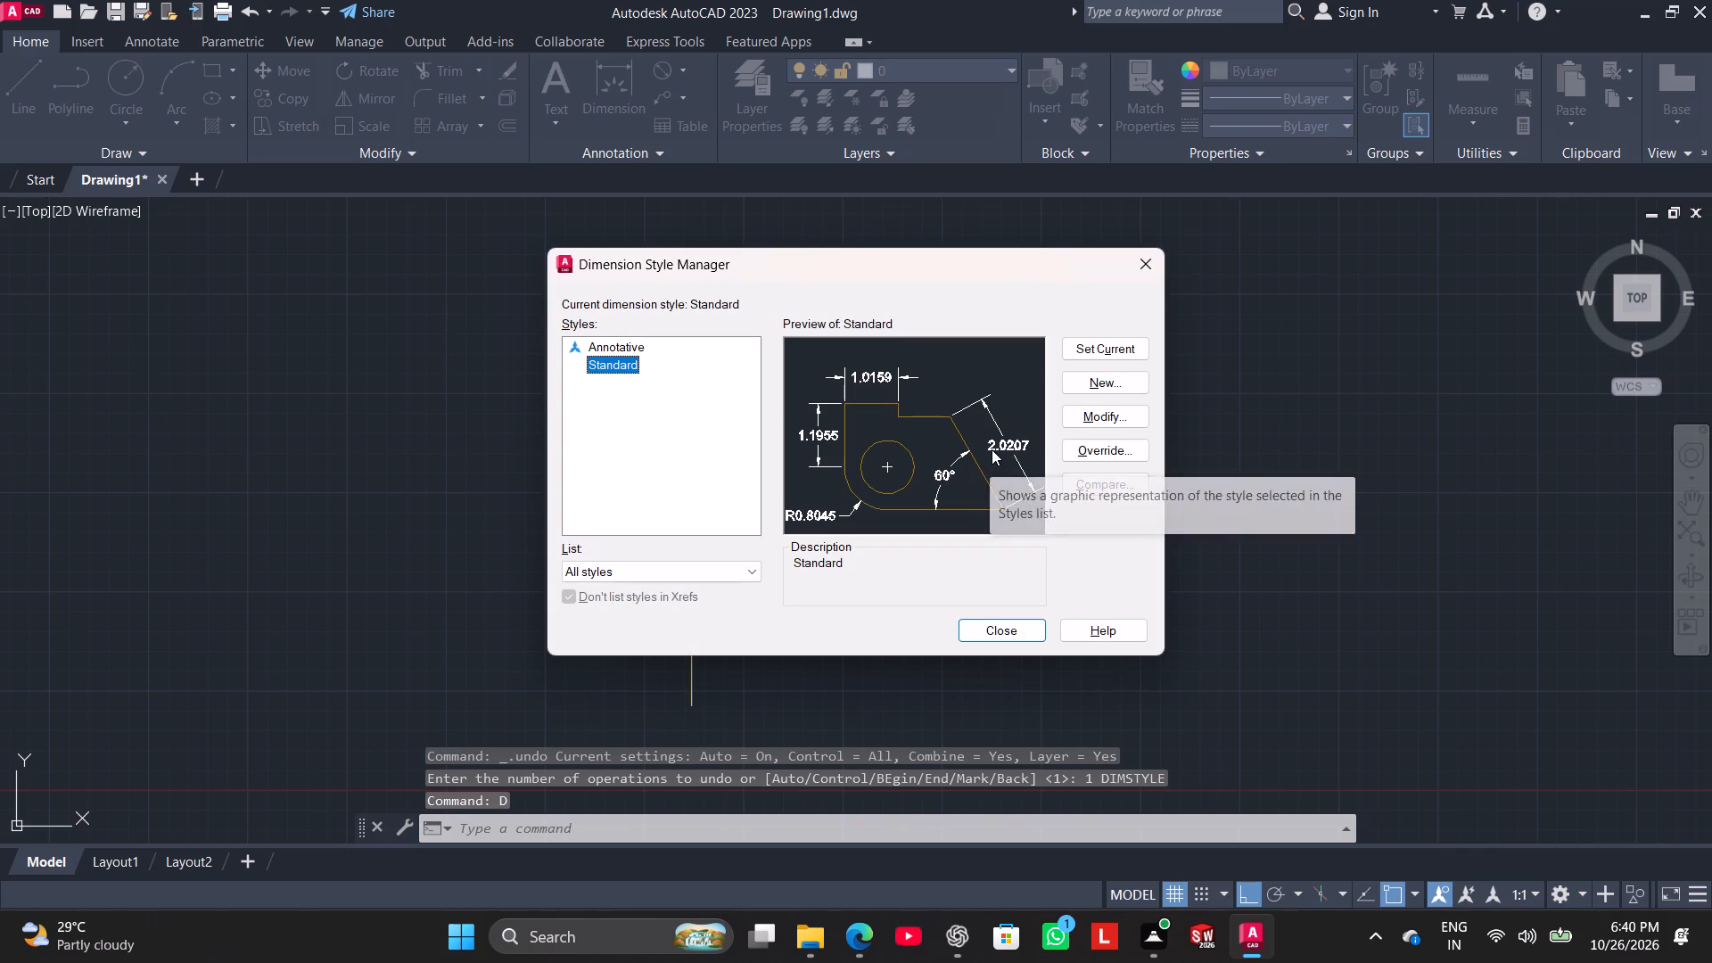
click(1085, 416)
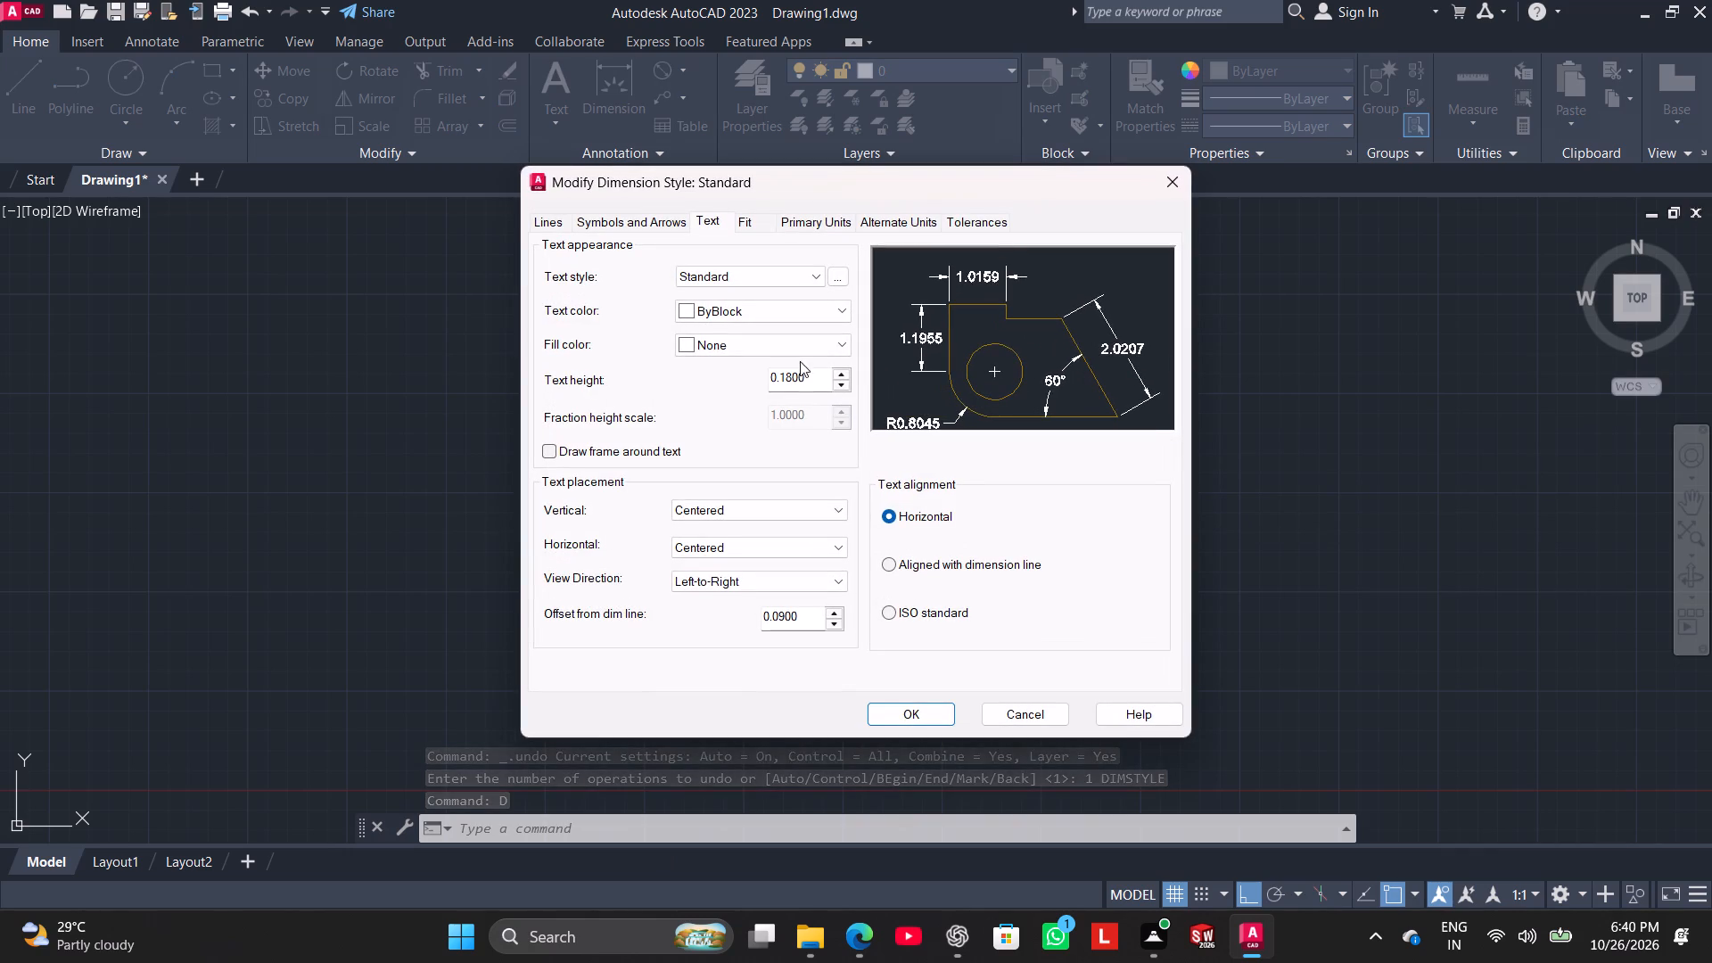
click(811, 235)
click(811, 229)
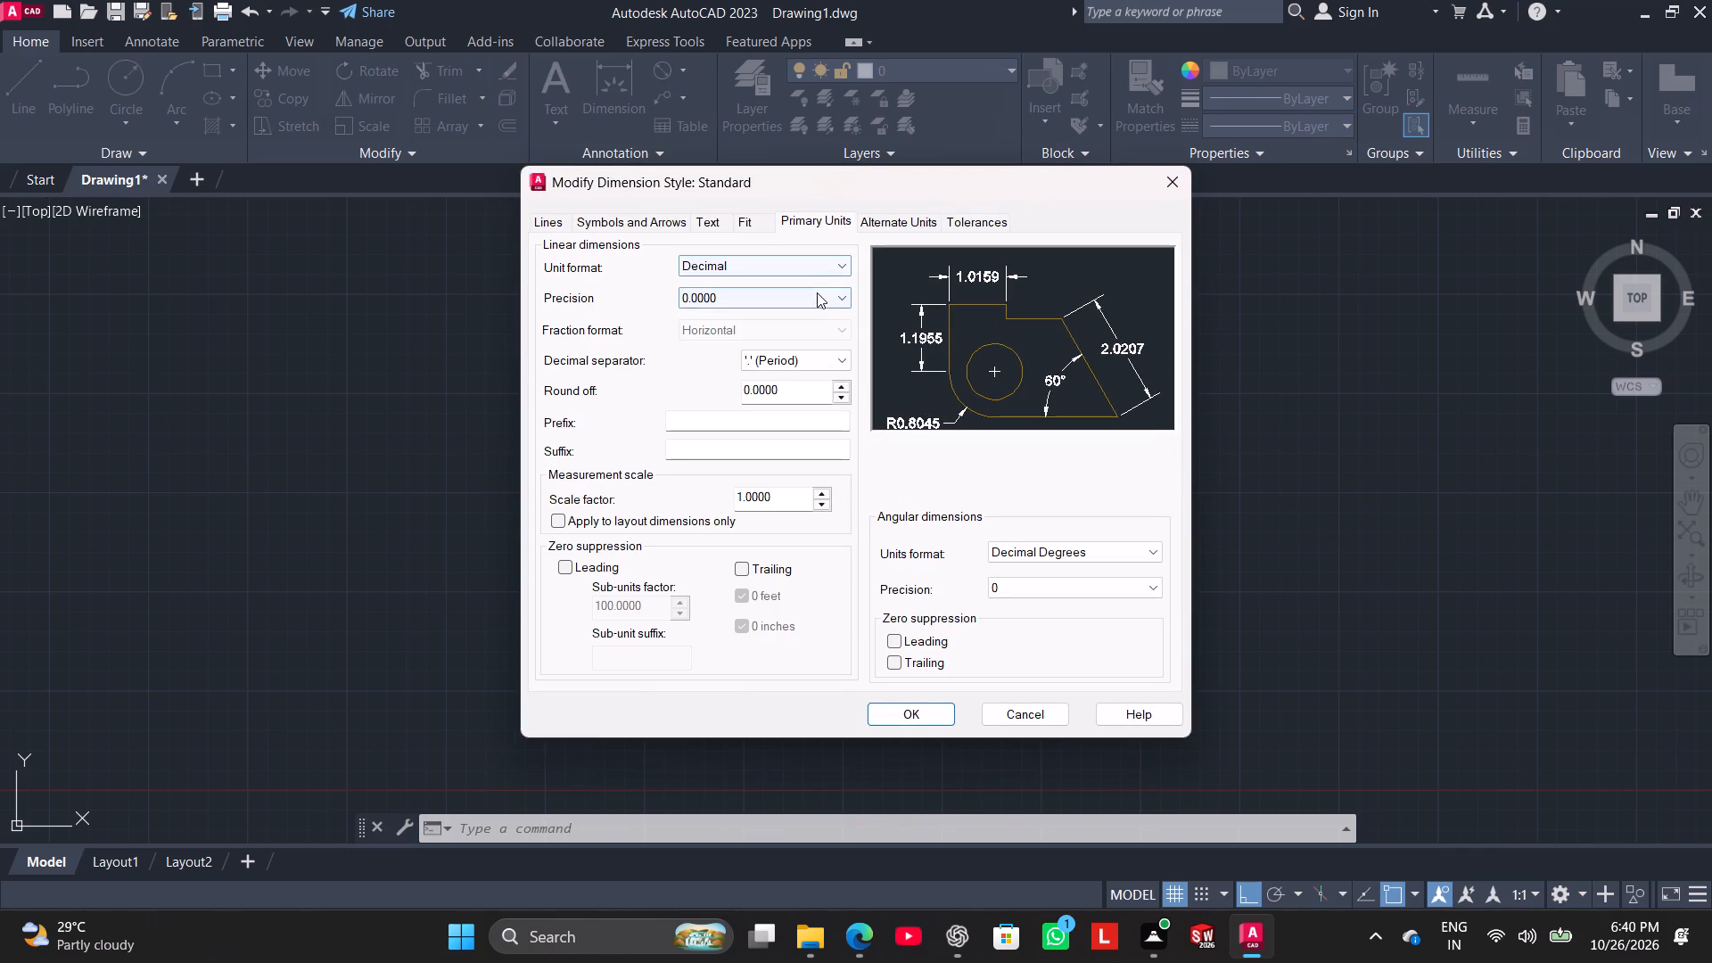
click(817, 292)
click(811, 309)
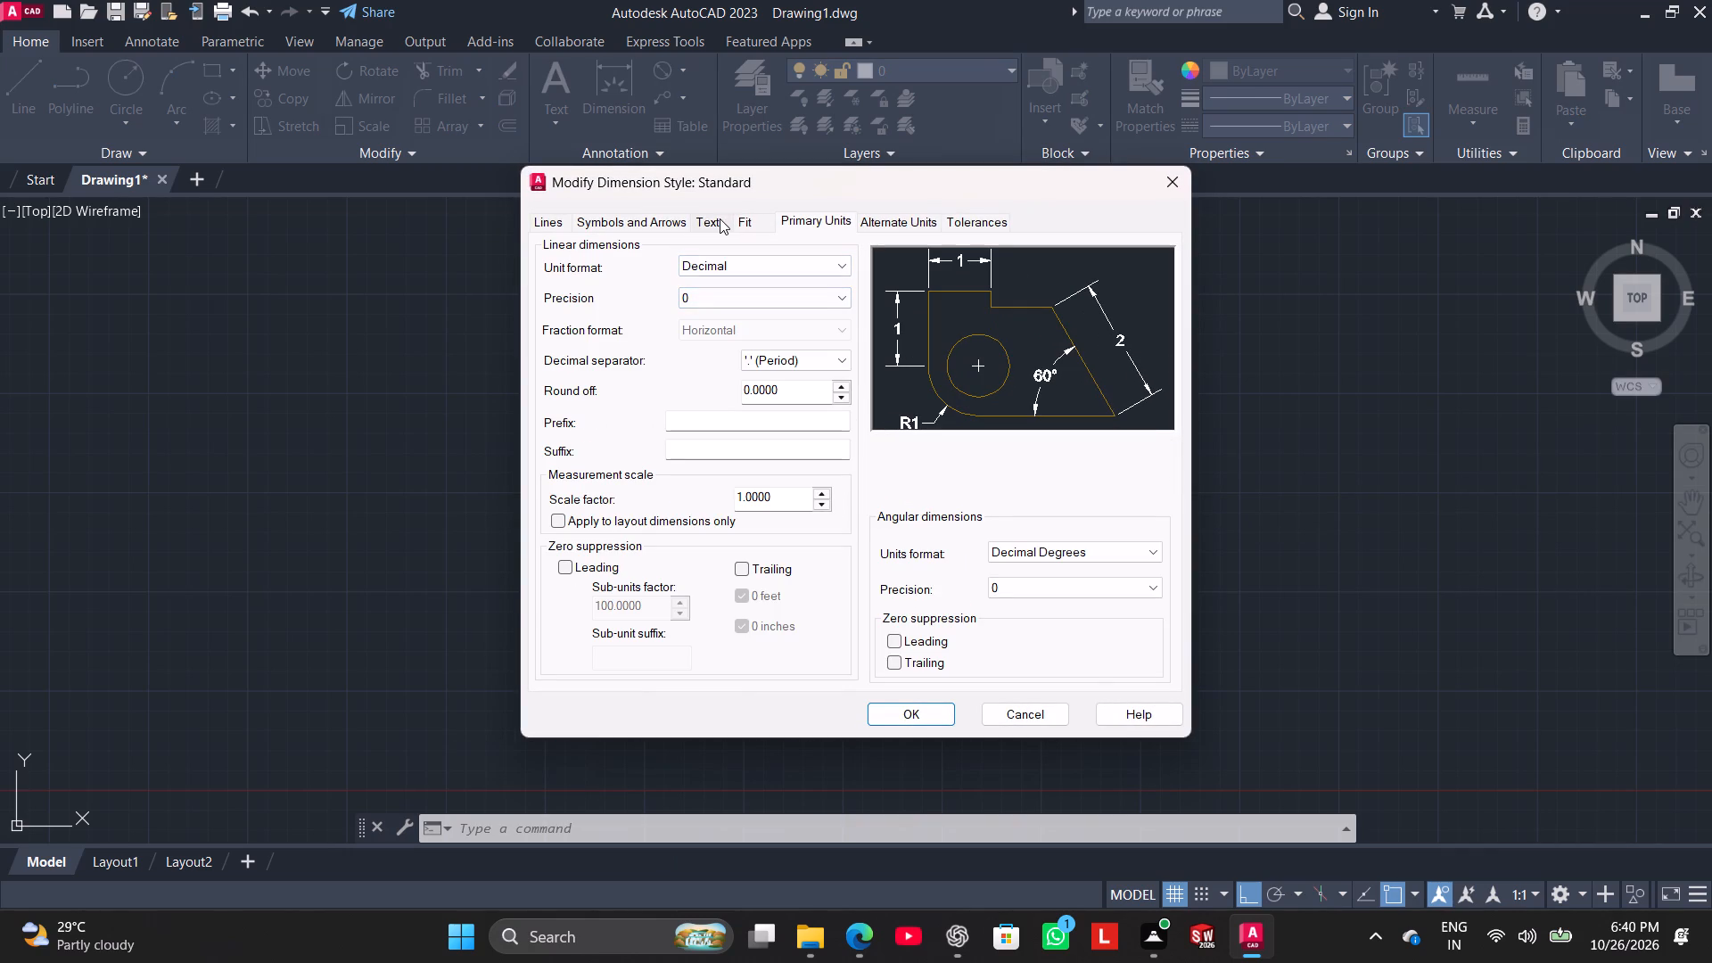
click(897, 712)
Set the Standard dimension style's text height to 2.5 and close the style manager.
click(1085, 416)
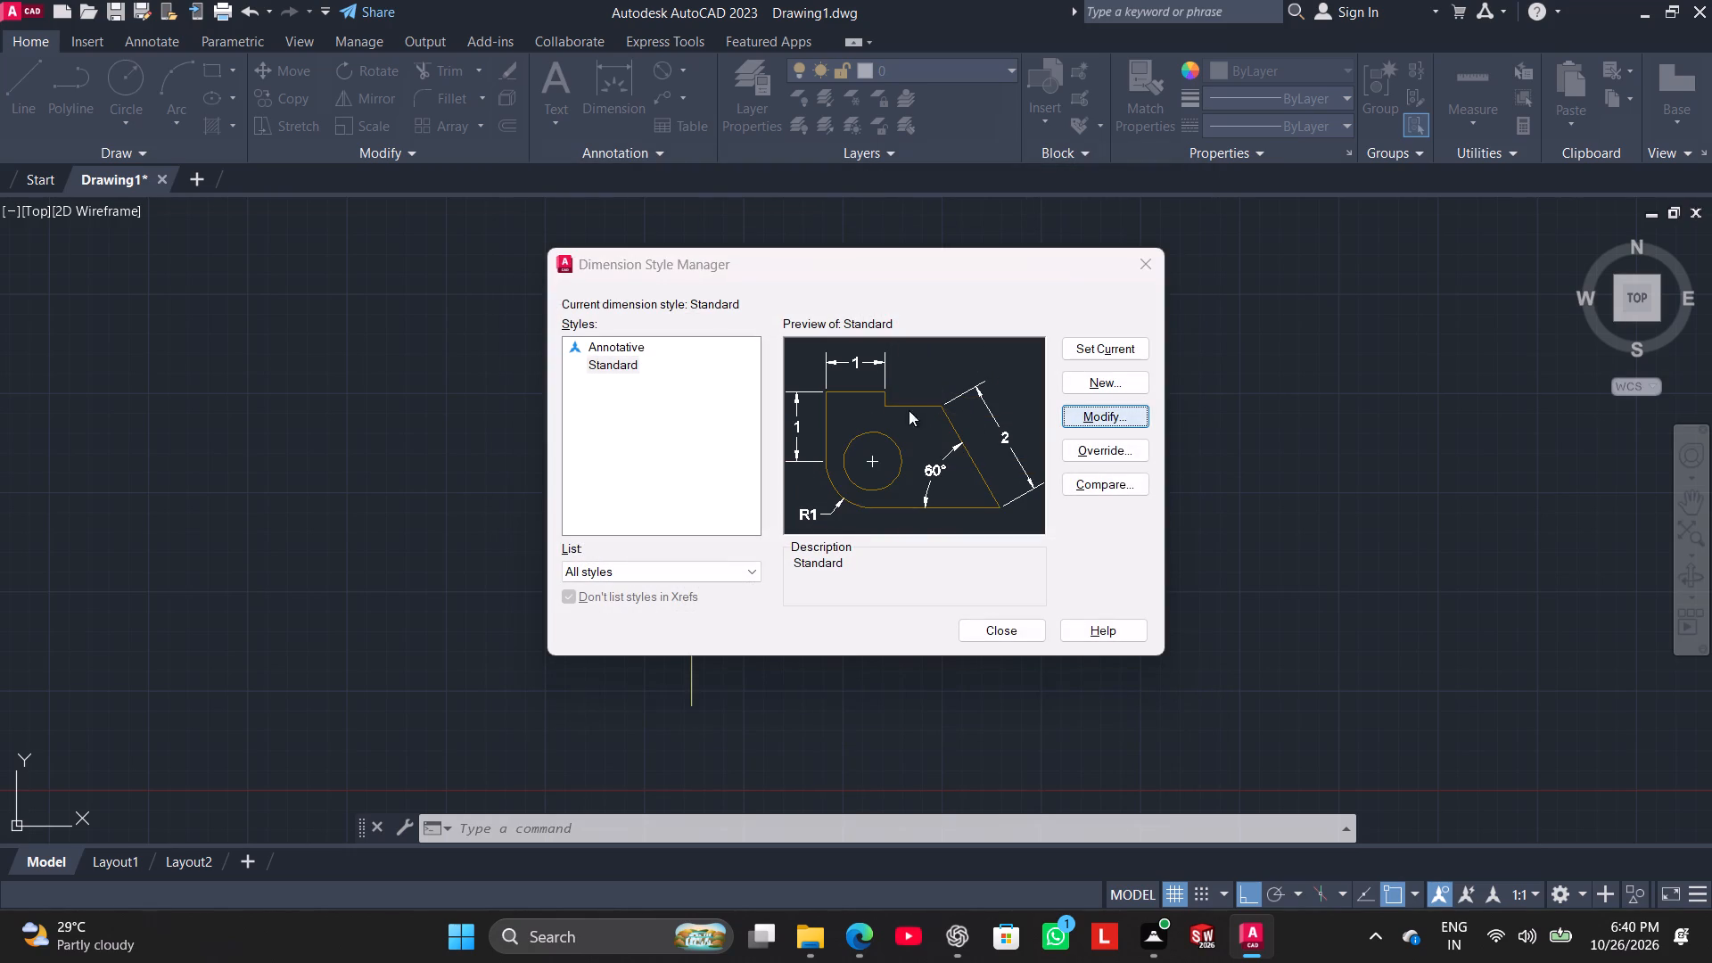
click(716, 223)
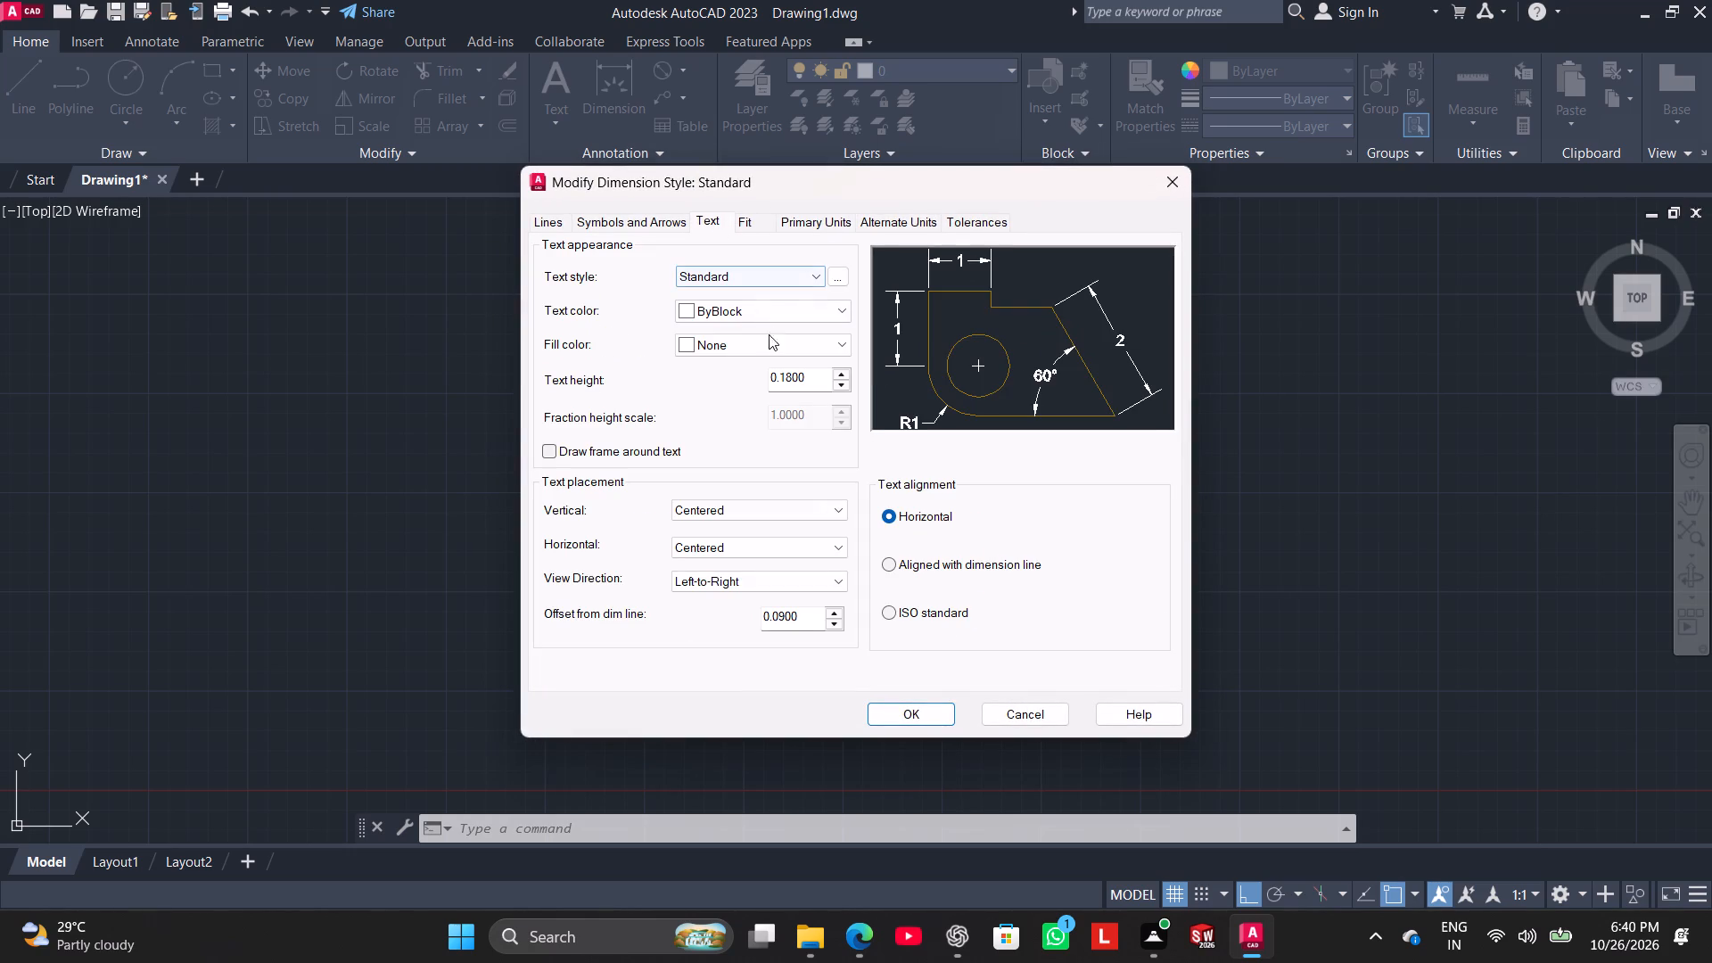
double_click(822, 376)
text(2.5)
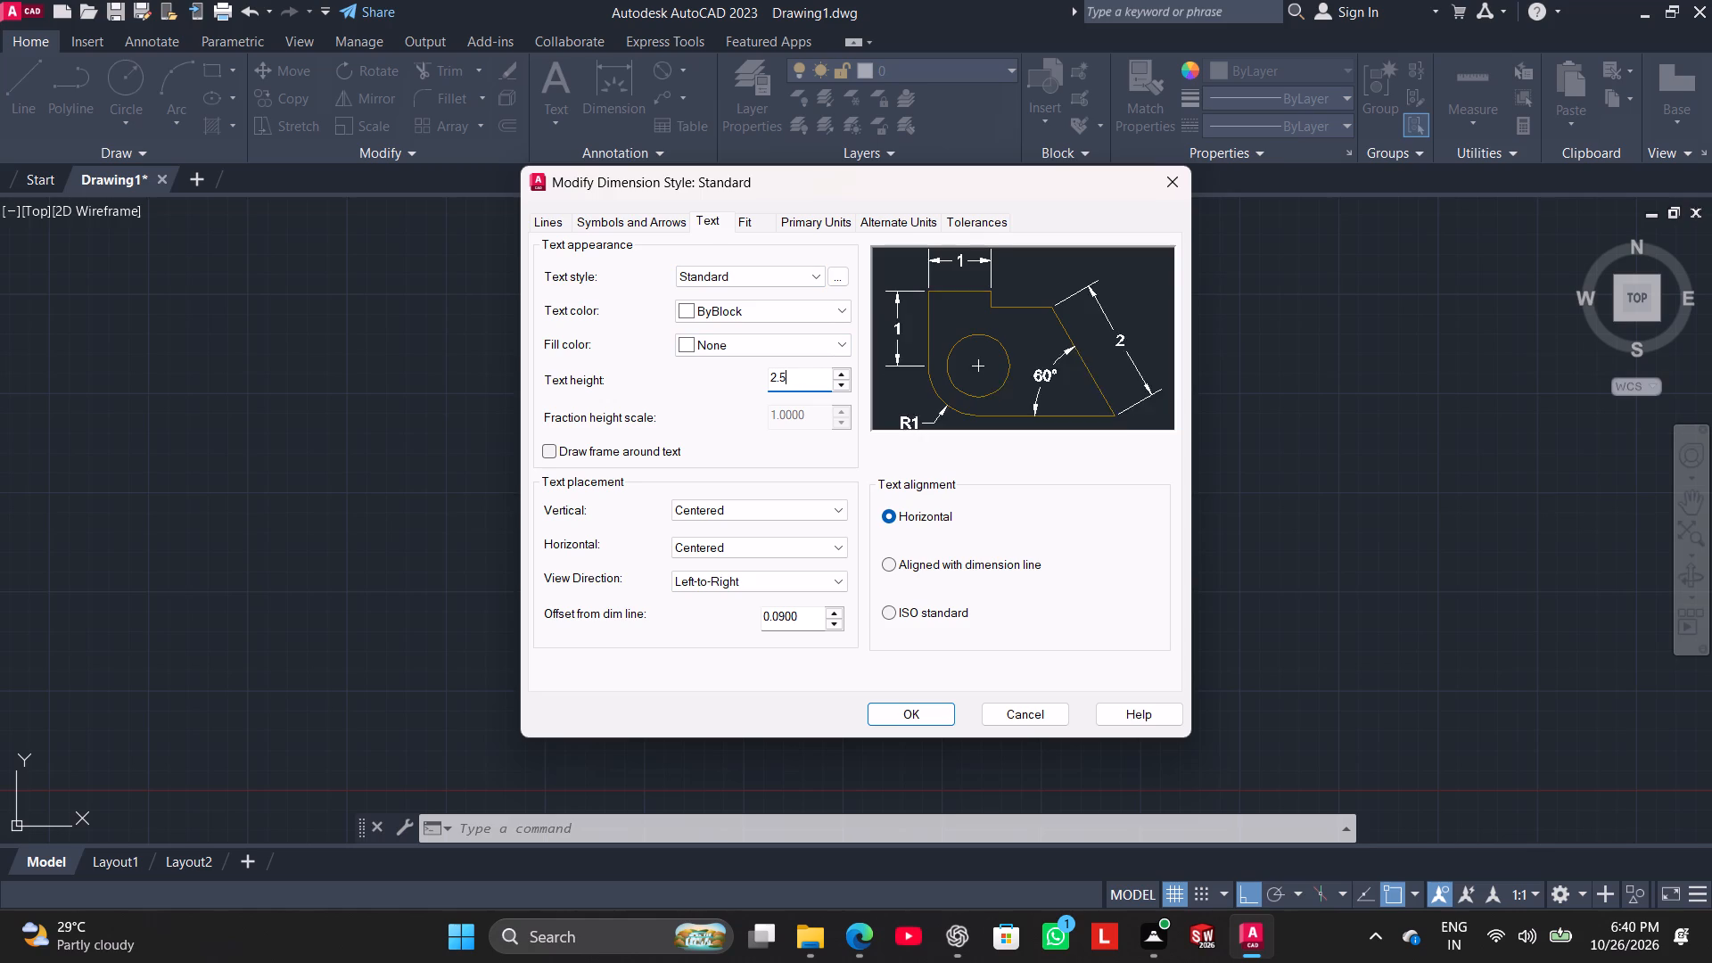
key(Return)
click(885, 708)
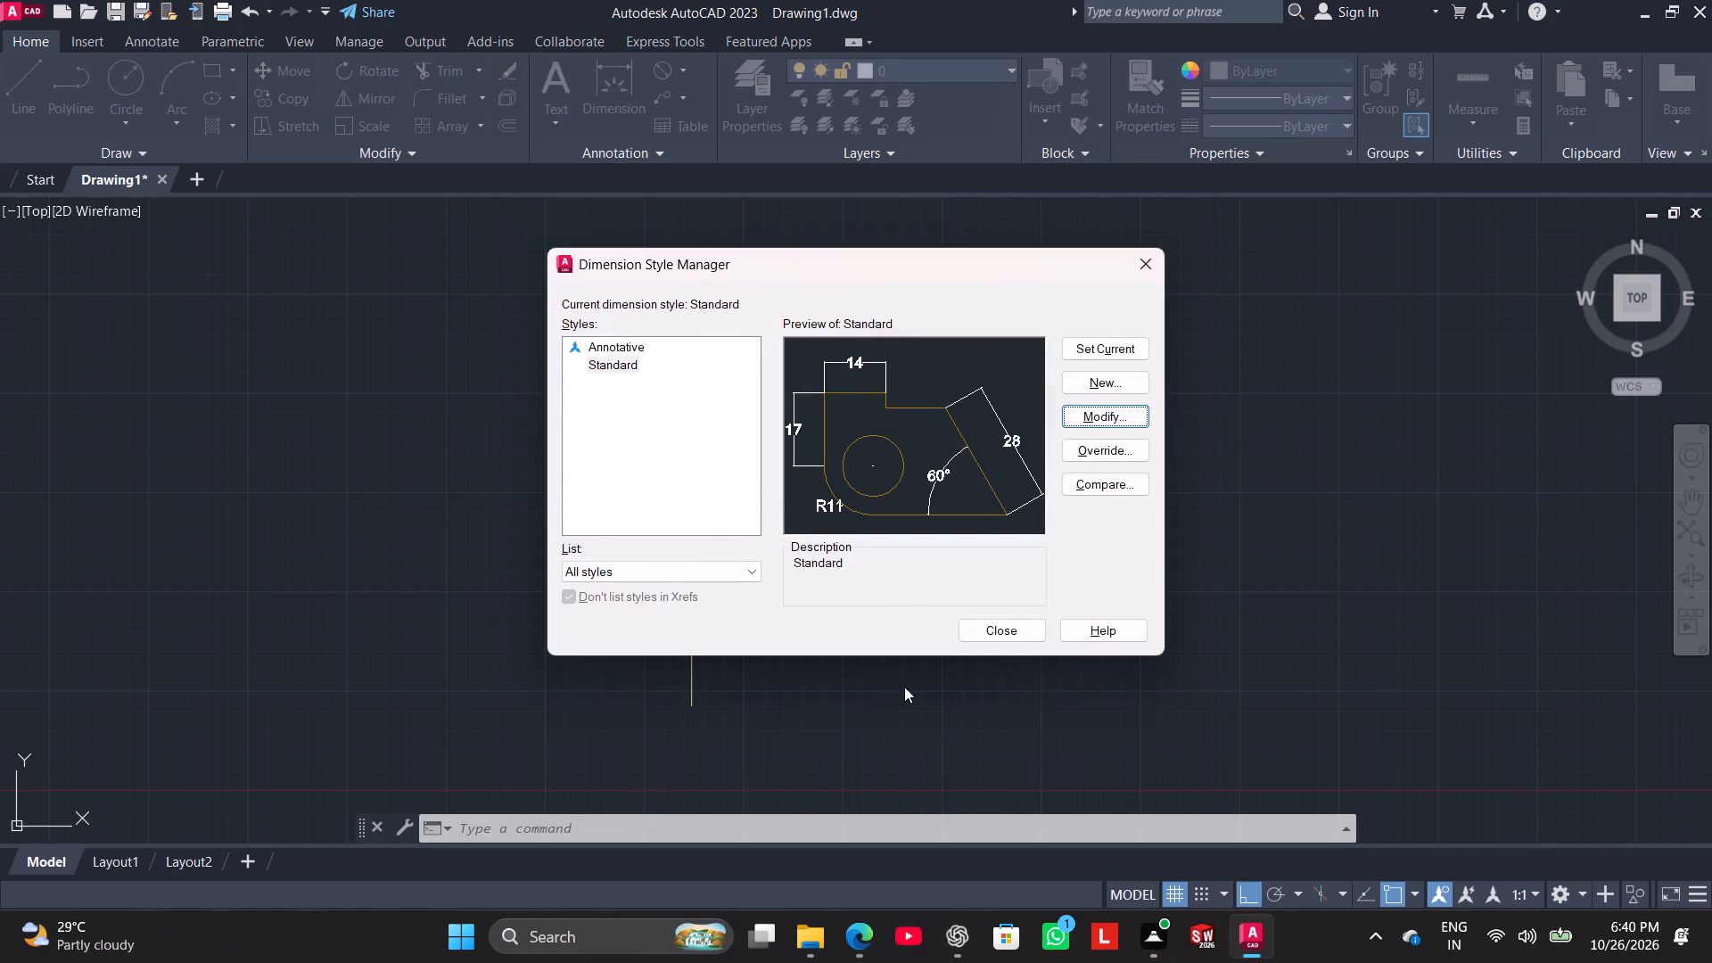
click(1010, 628)
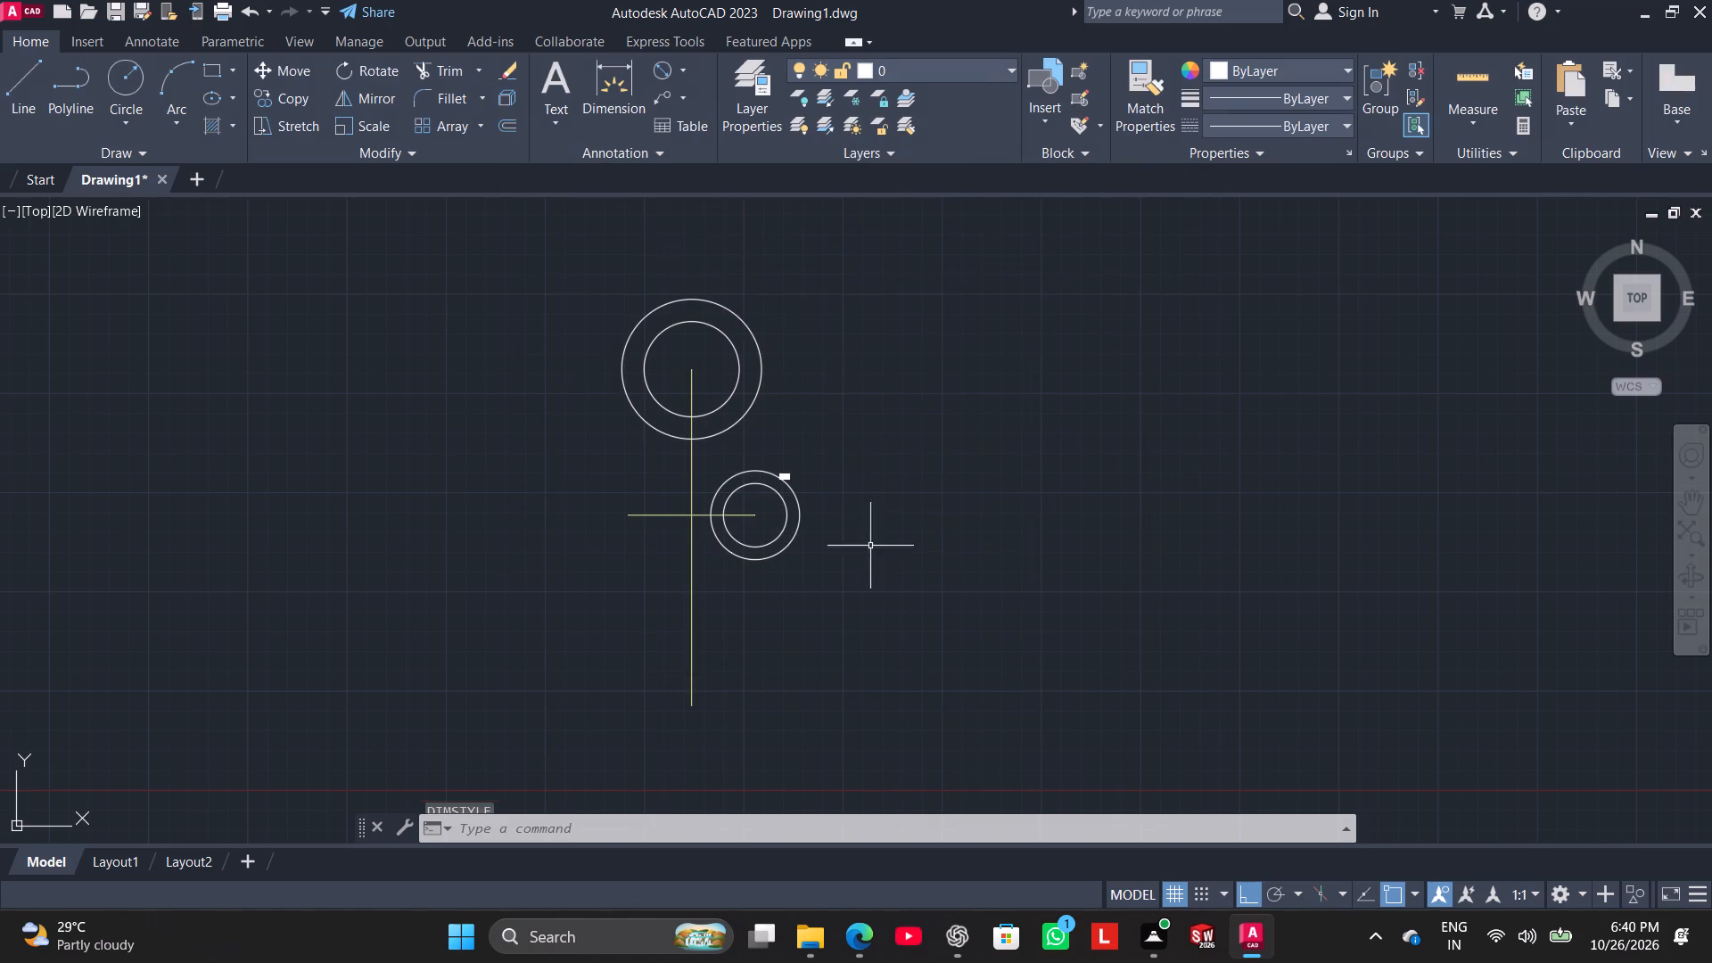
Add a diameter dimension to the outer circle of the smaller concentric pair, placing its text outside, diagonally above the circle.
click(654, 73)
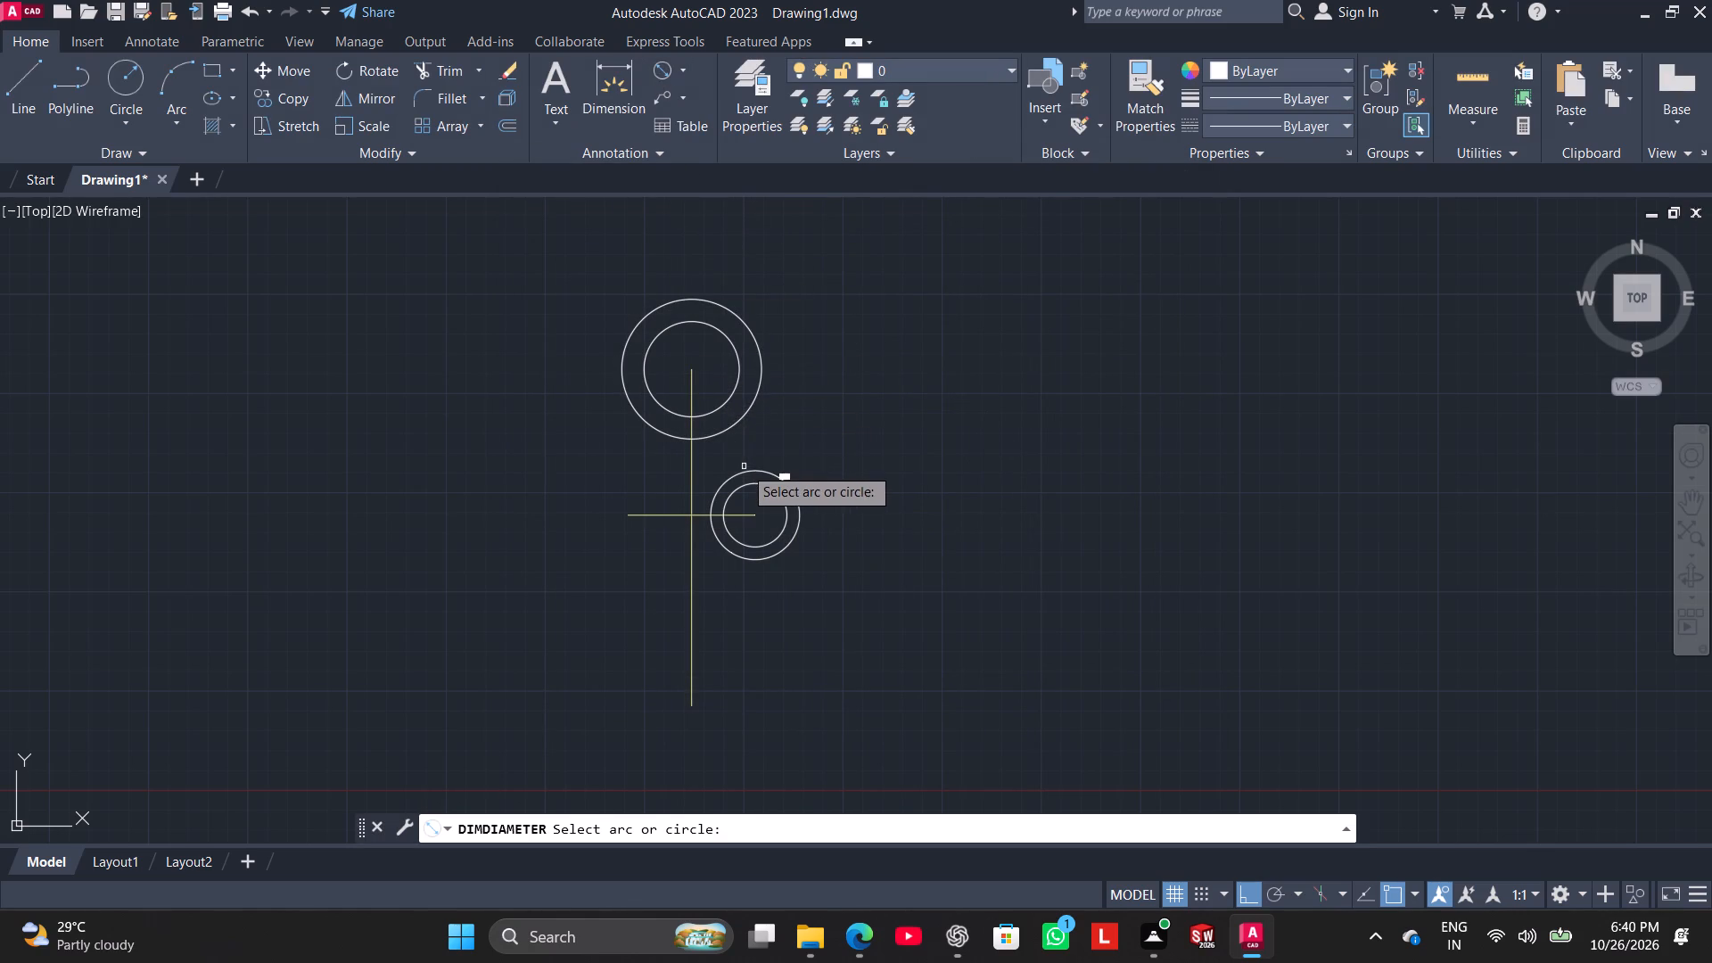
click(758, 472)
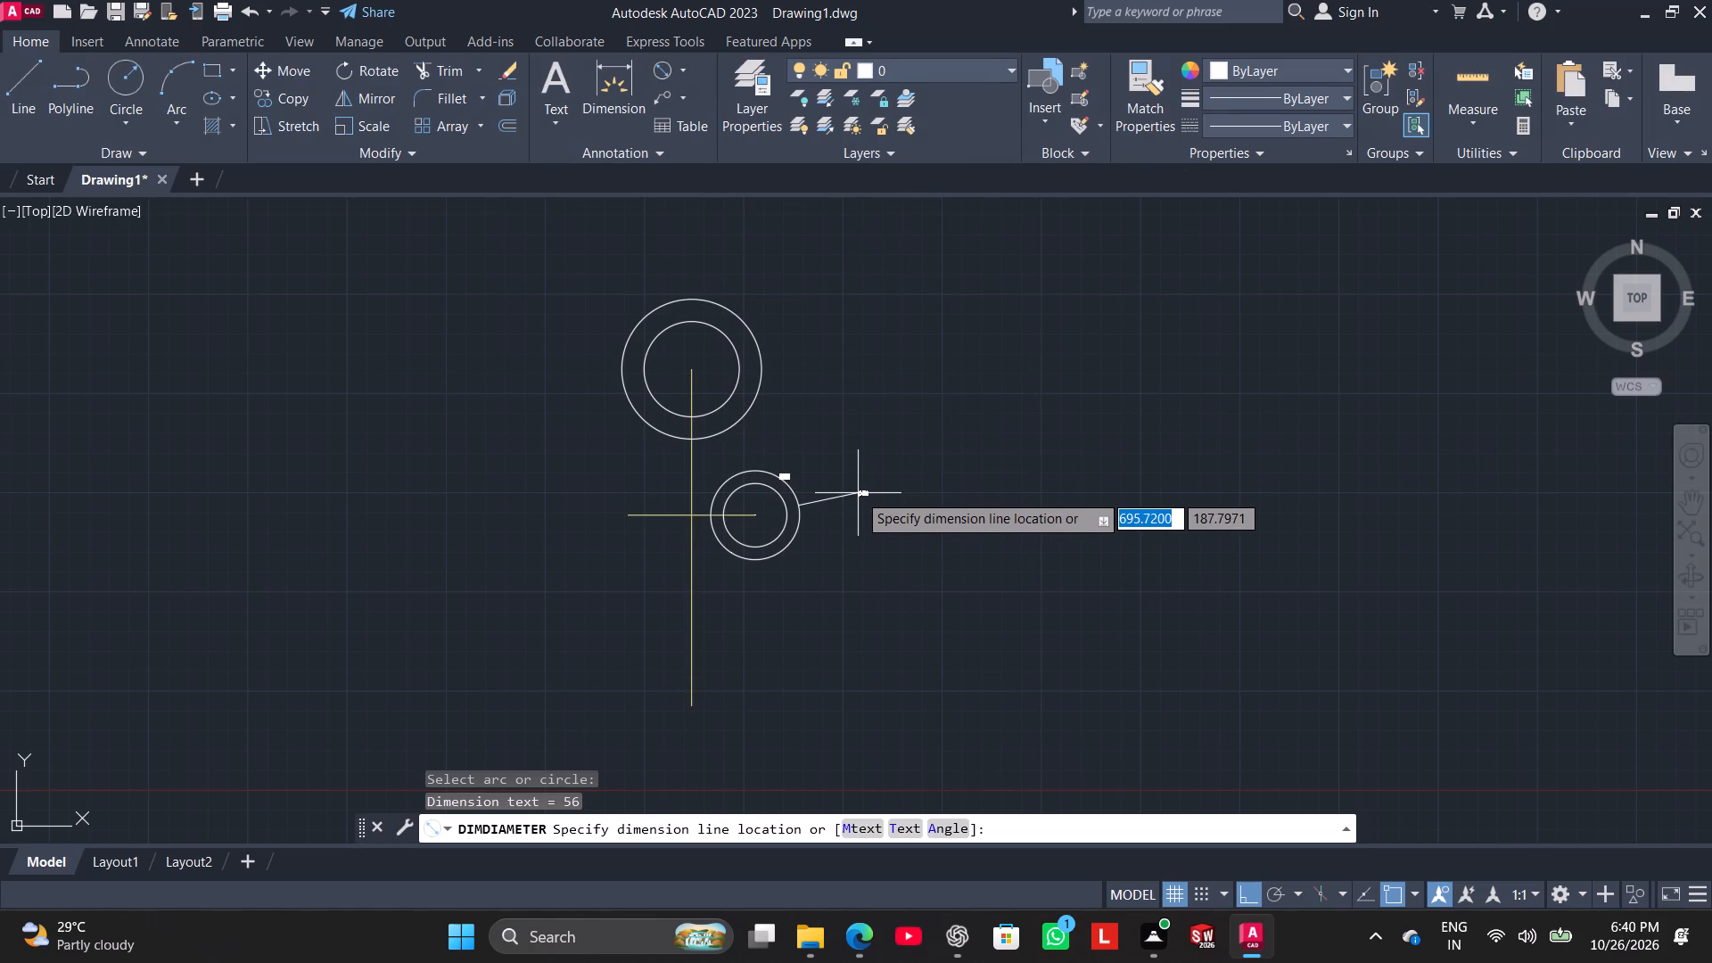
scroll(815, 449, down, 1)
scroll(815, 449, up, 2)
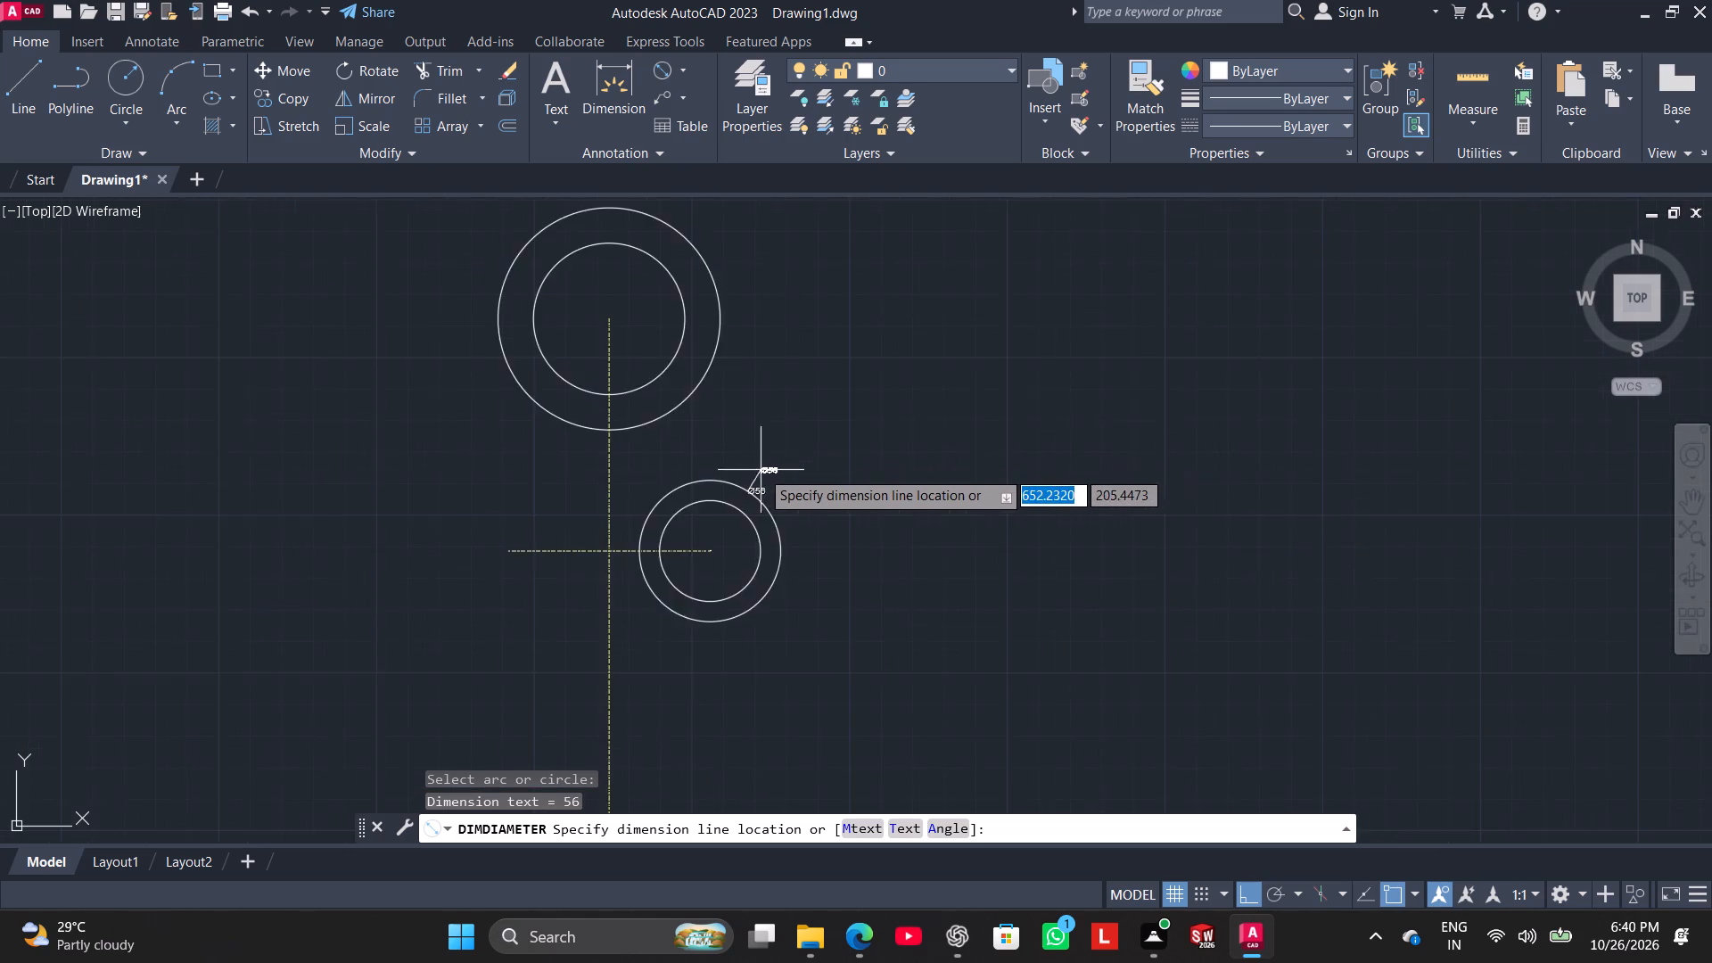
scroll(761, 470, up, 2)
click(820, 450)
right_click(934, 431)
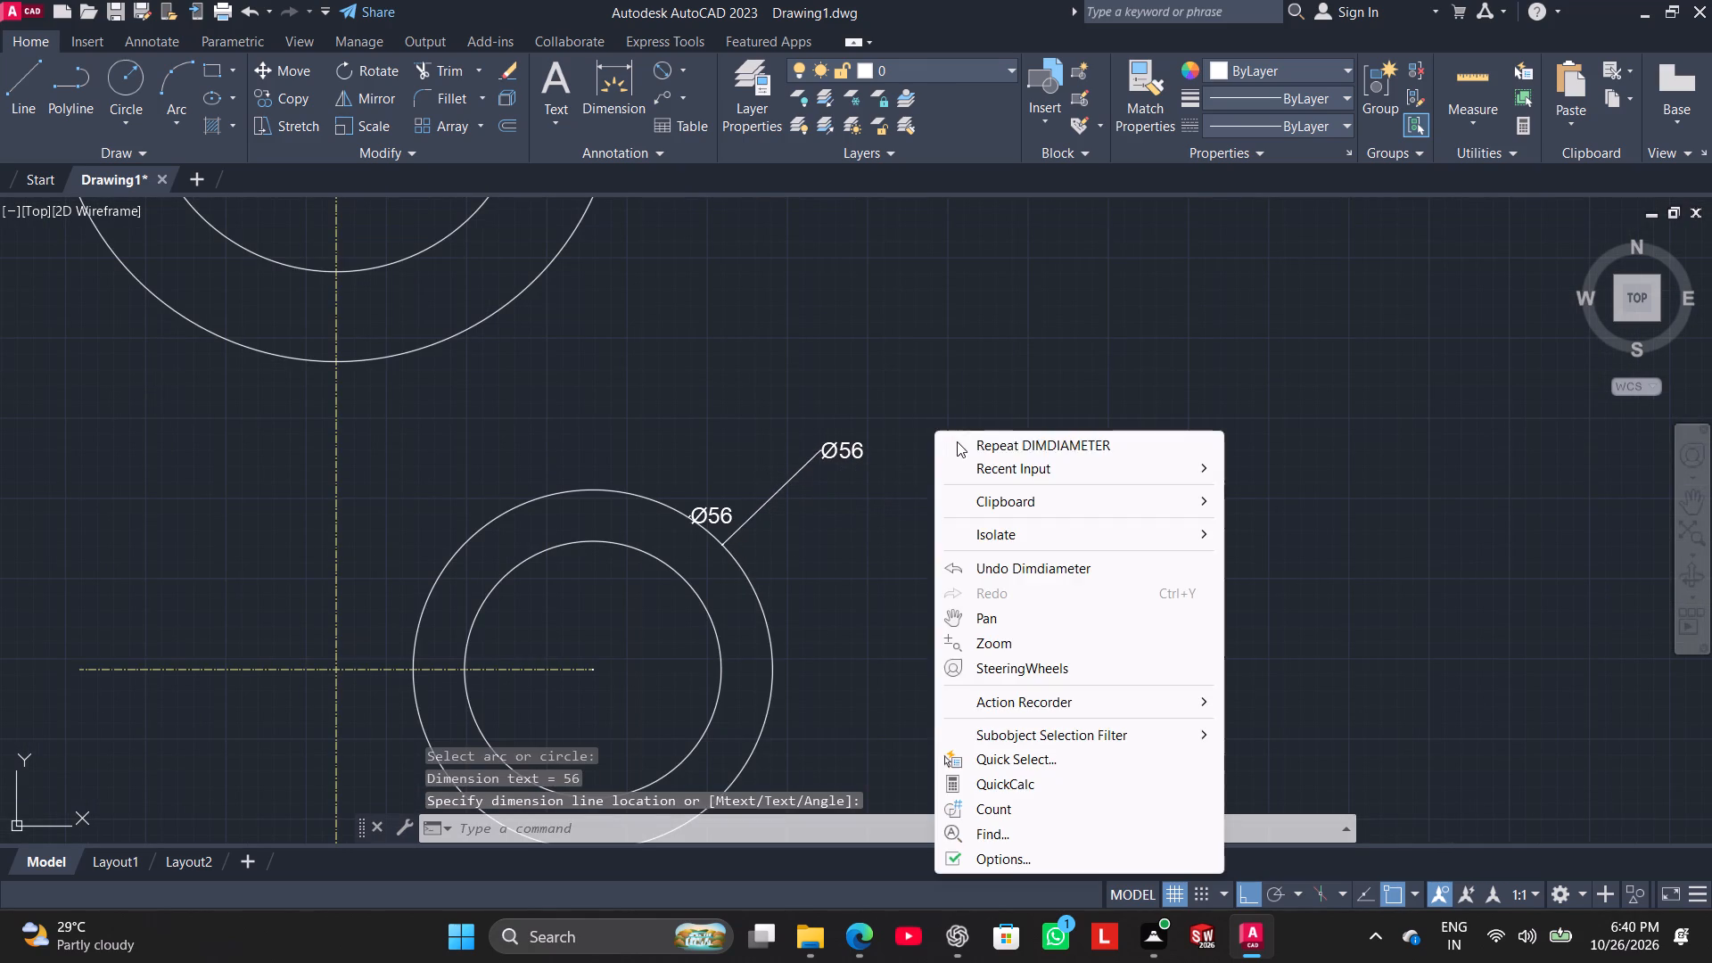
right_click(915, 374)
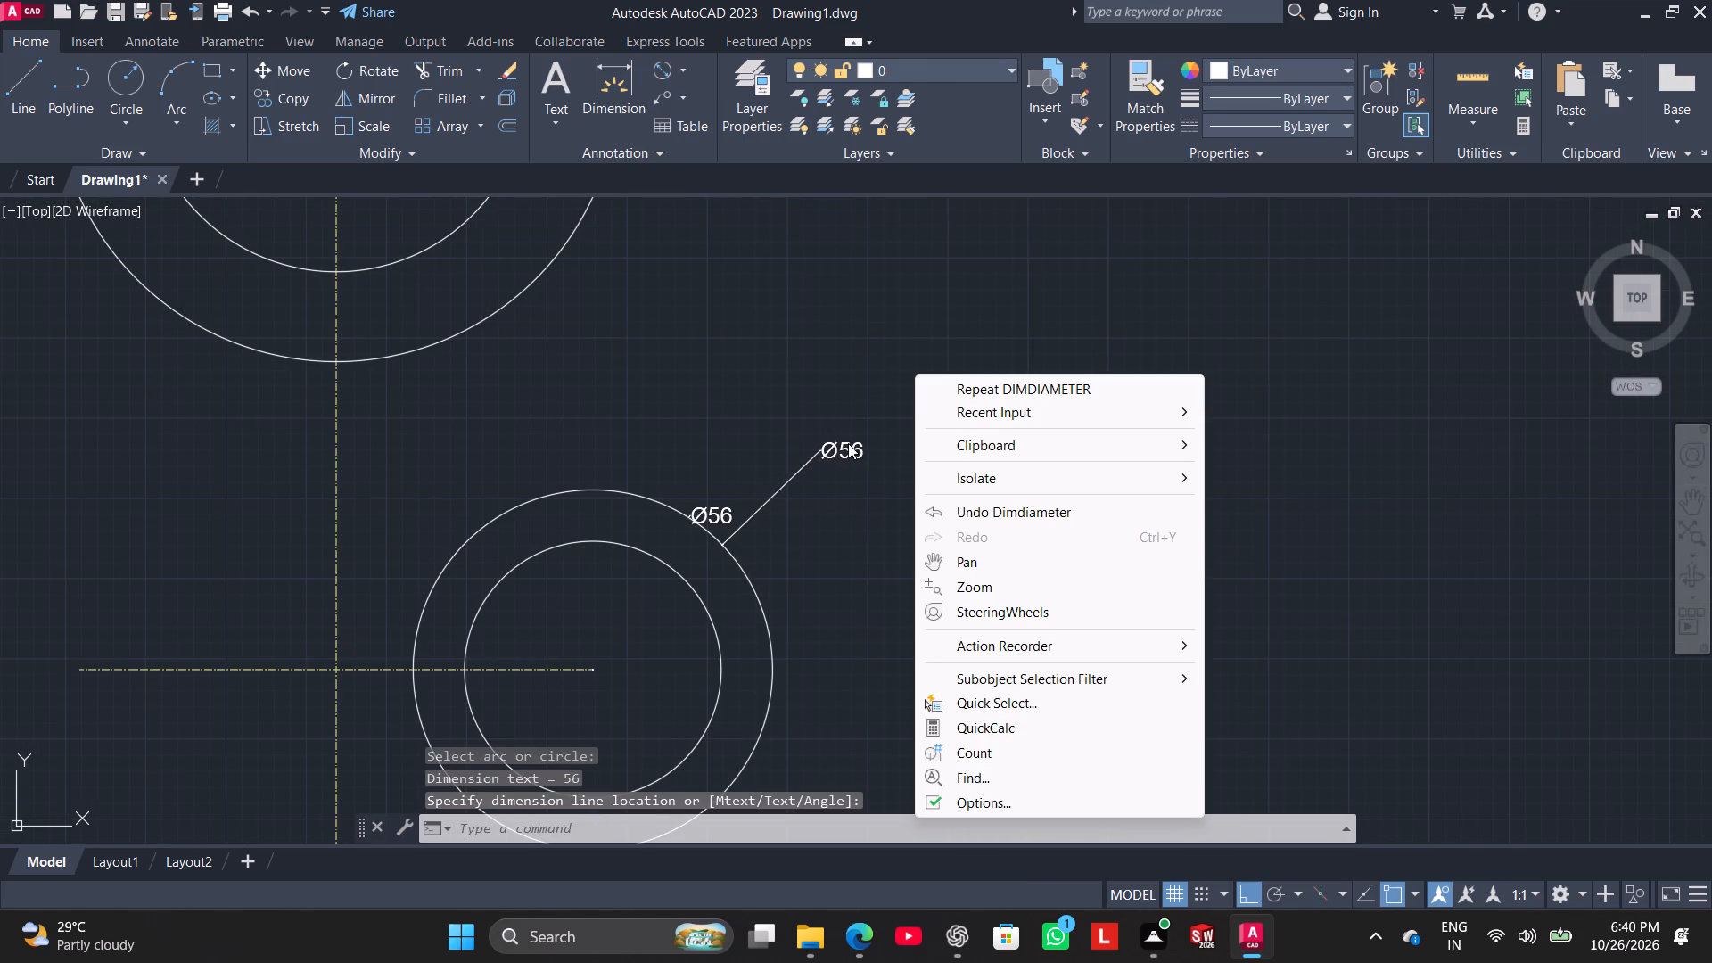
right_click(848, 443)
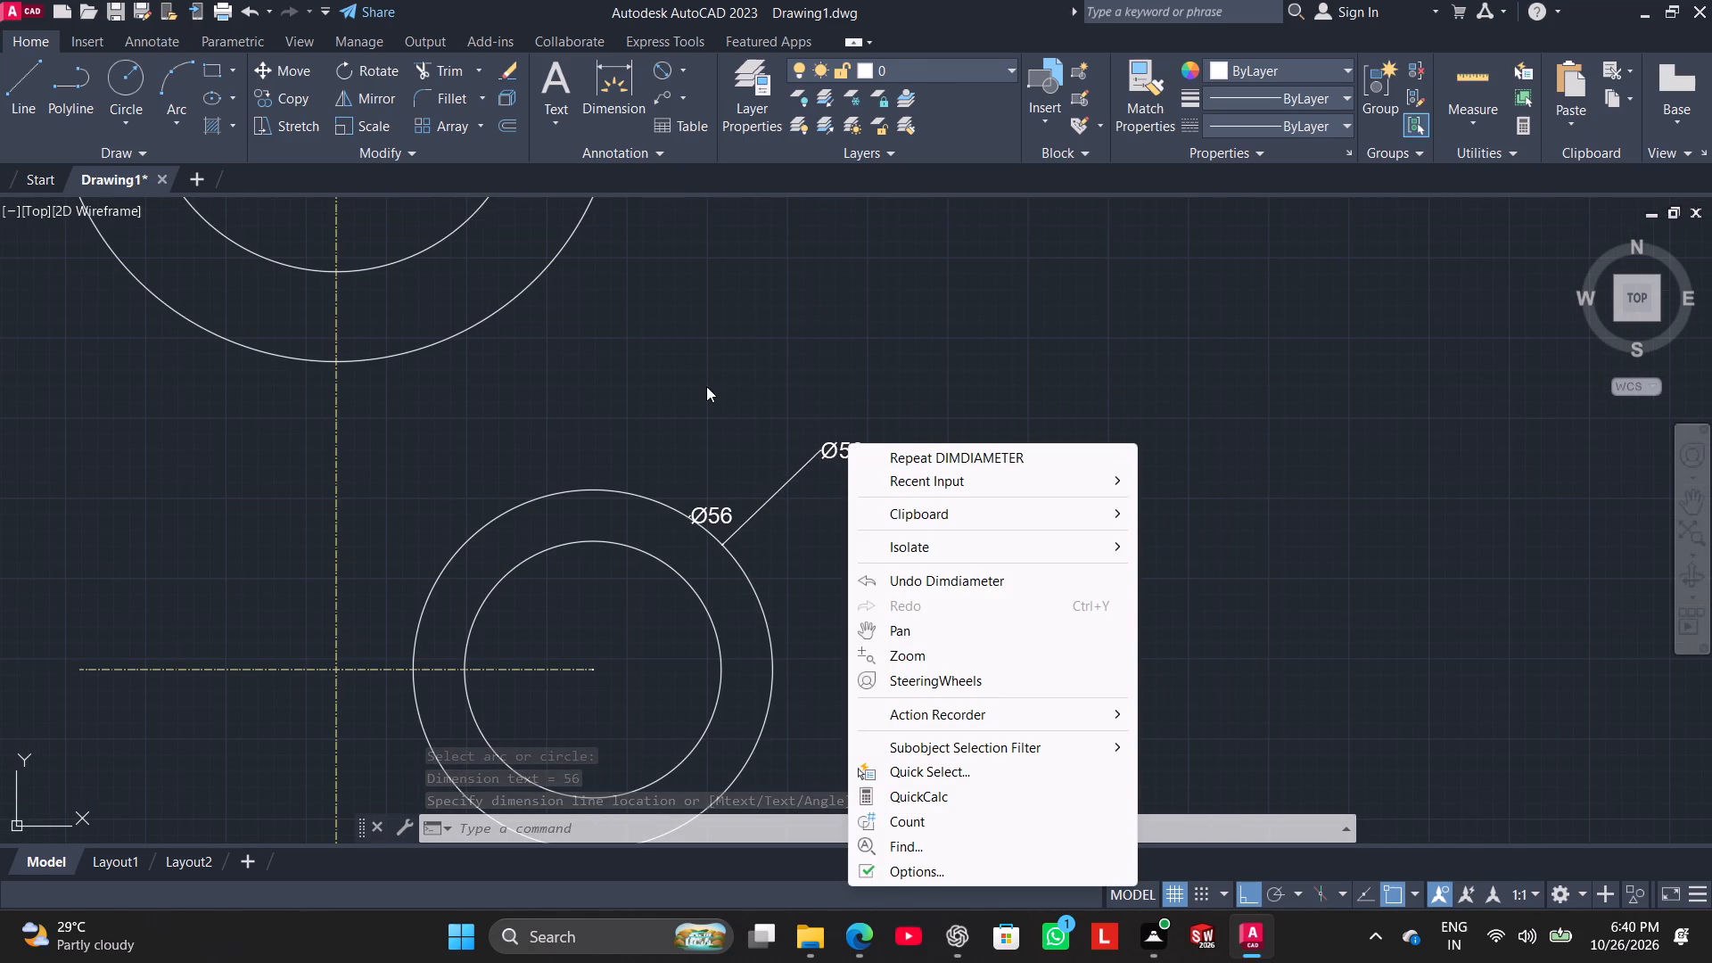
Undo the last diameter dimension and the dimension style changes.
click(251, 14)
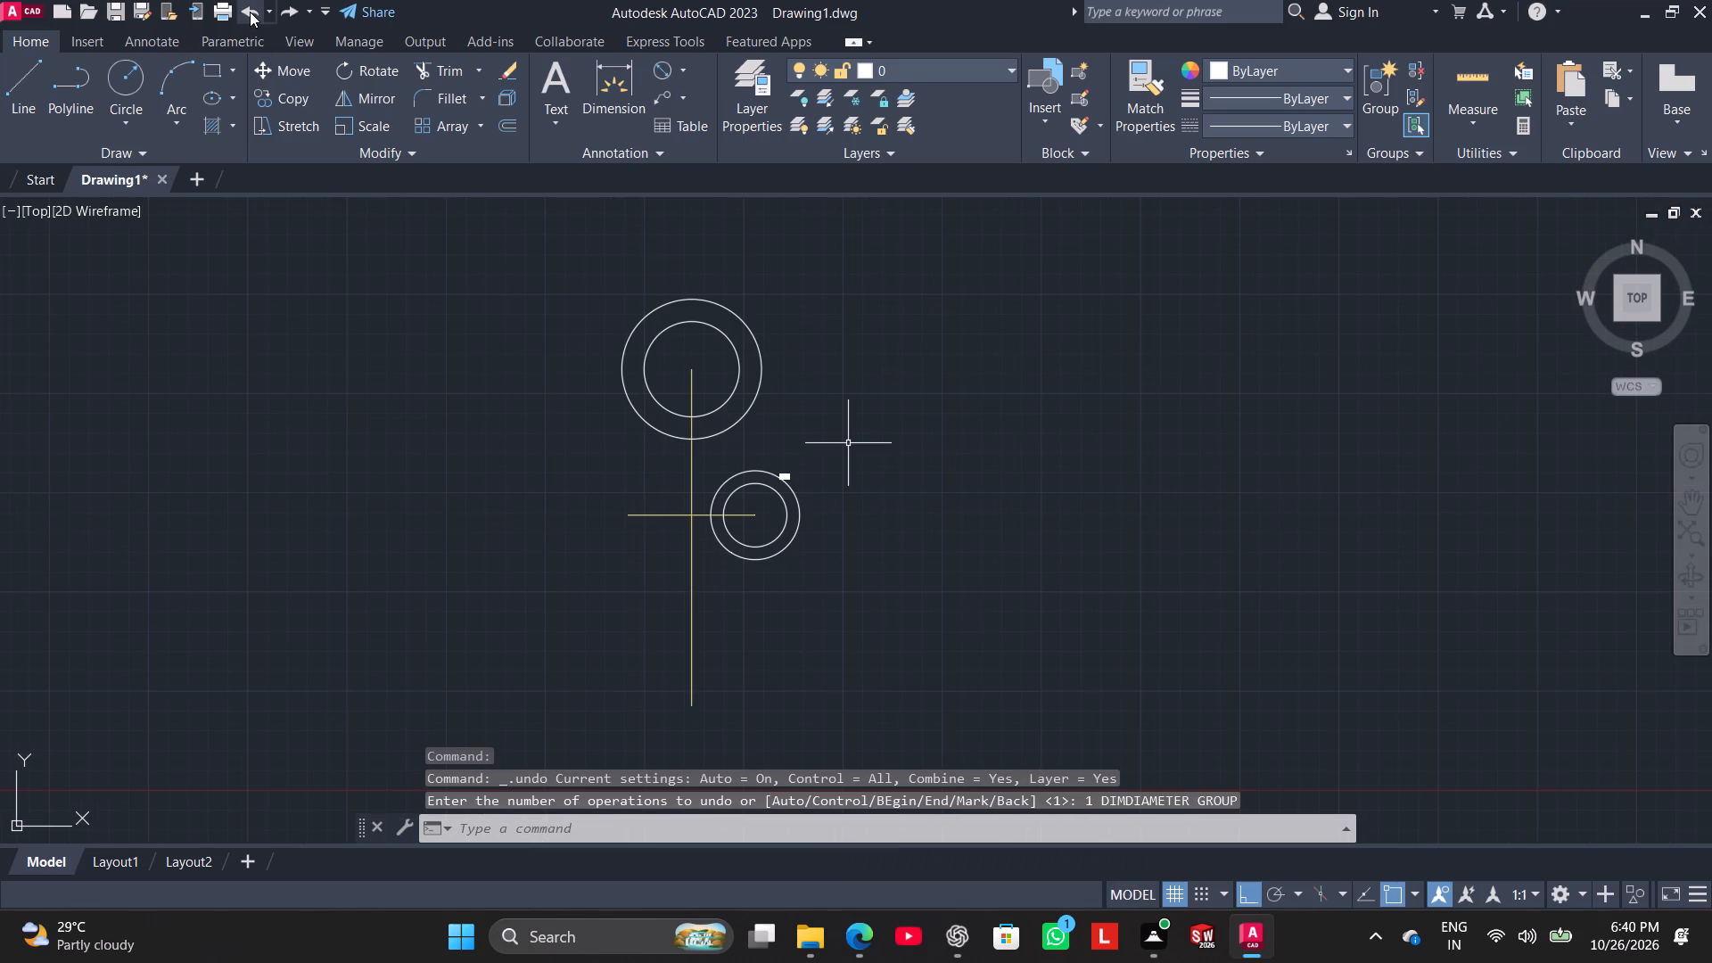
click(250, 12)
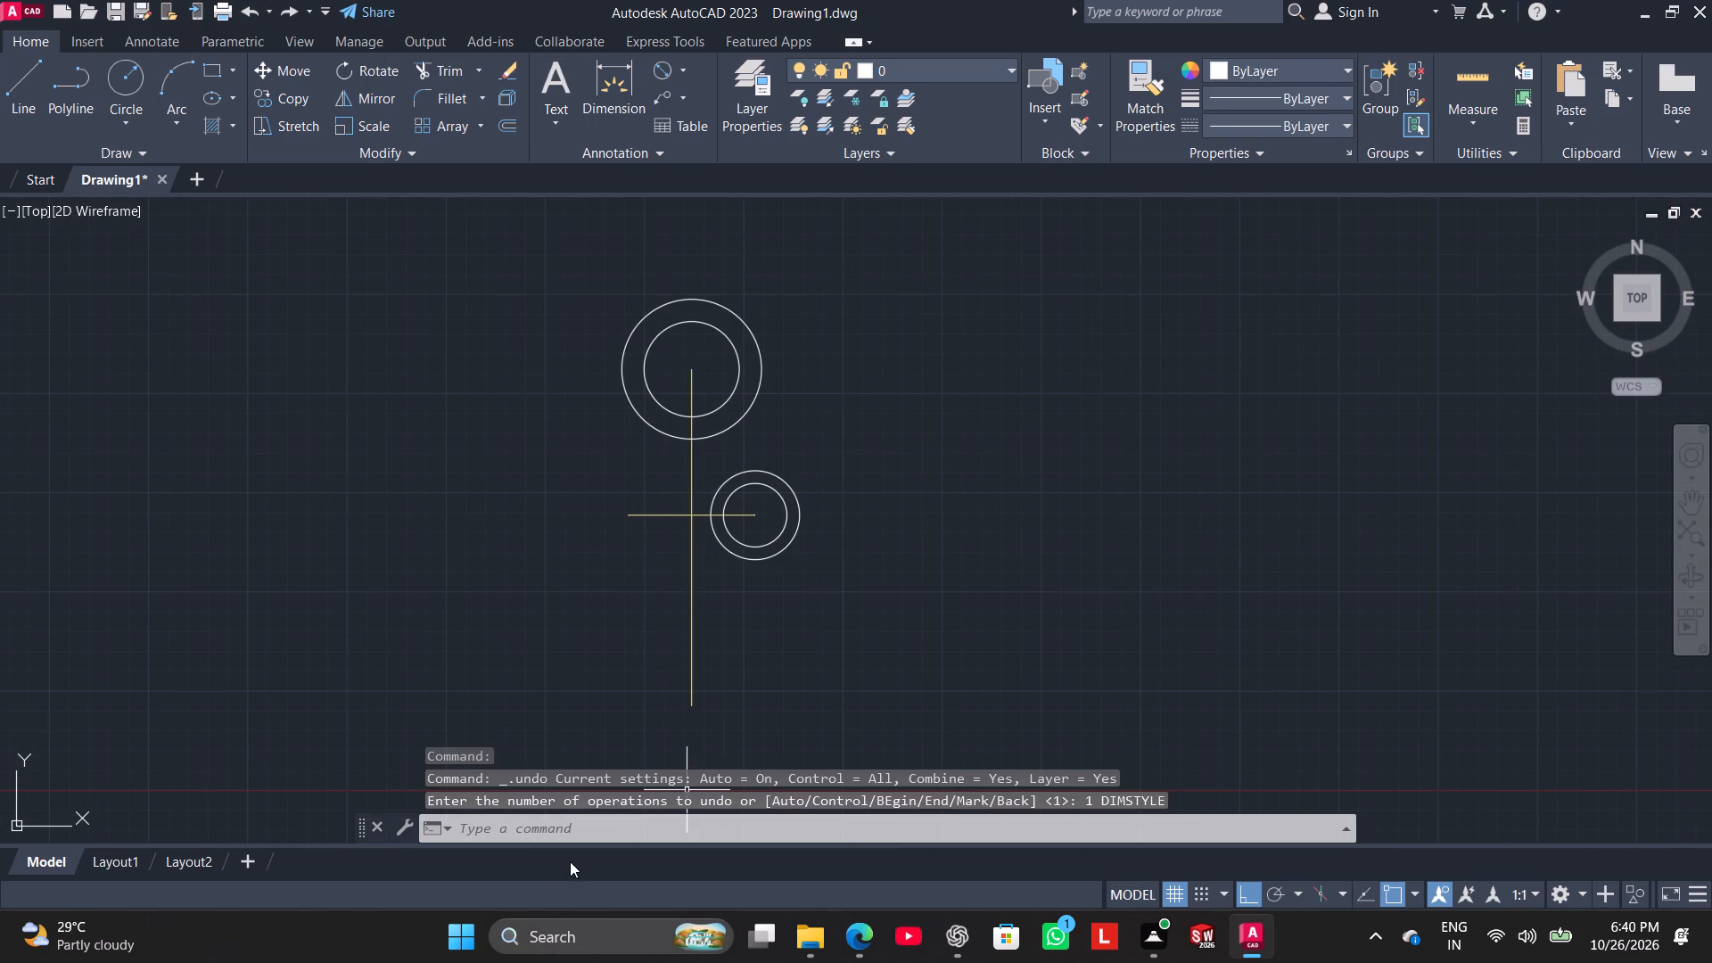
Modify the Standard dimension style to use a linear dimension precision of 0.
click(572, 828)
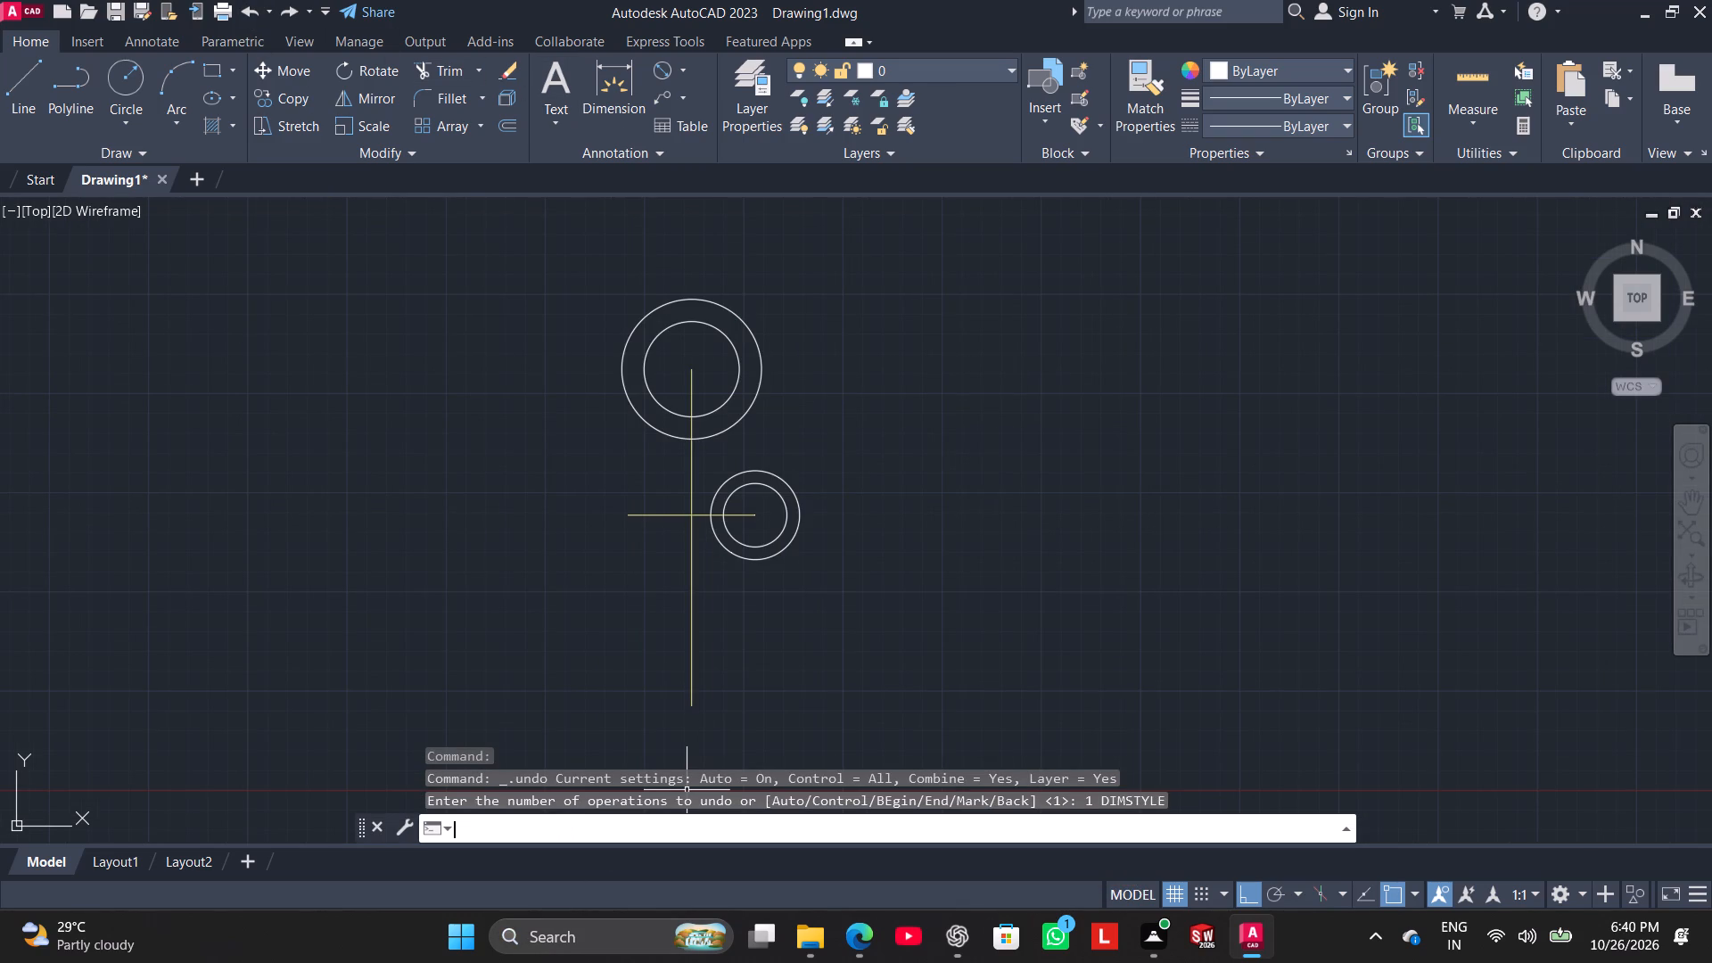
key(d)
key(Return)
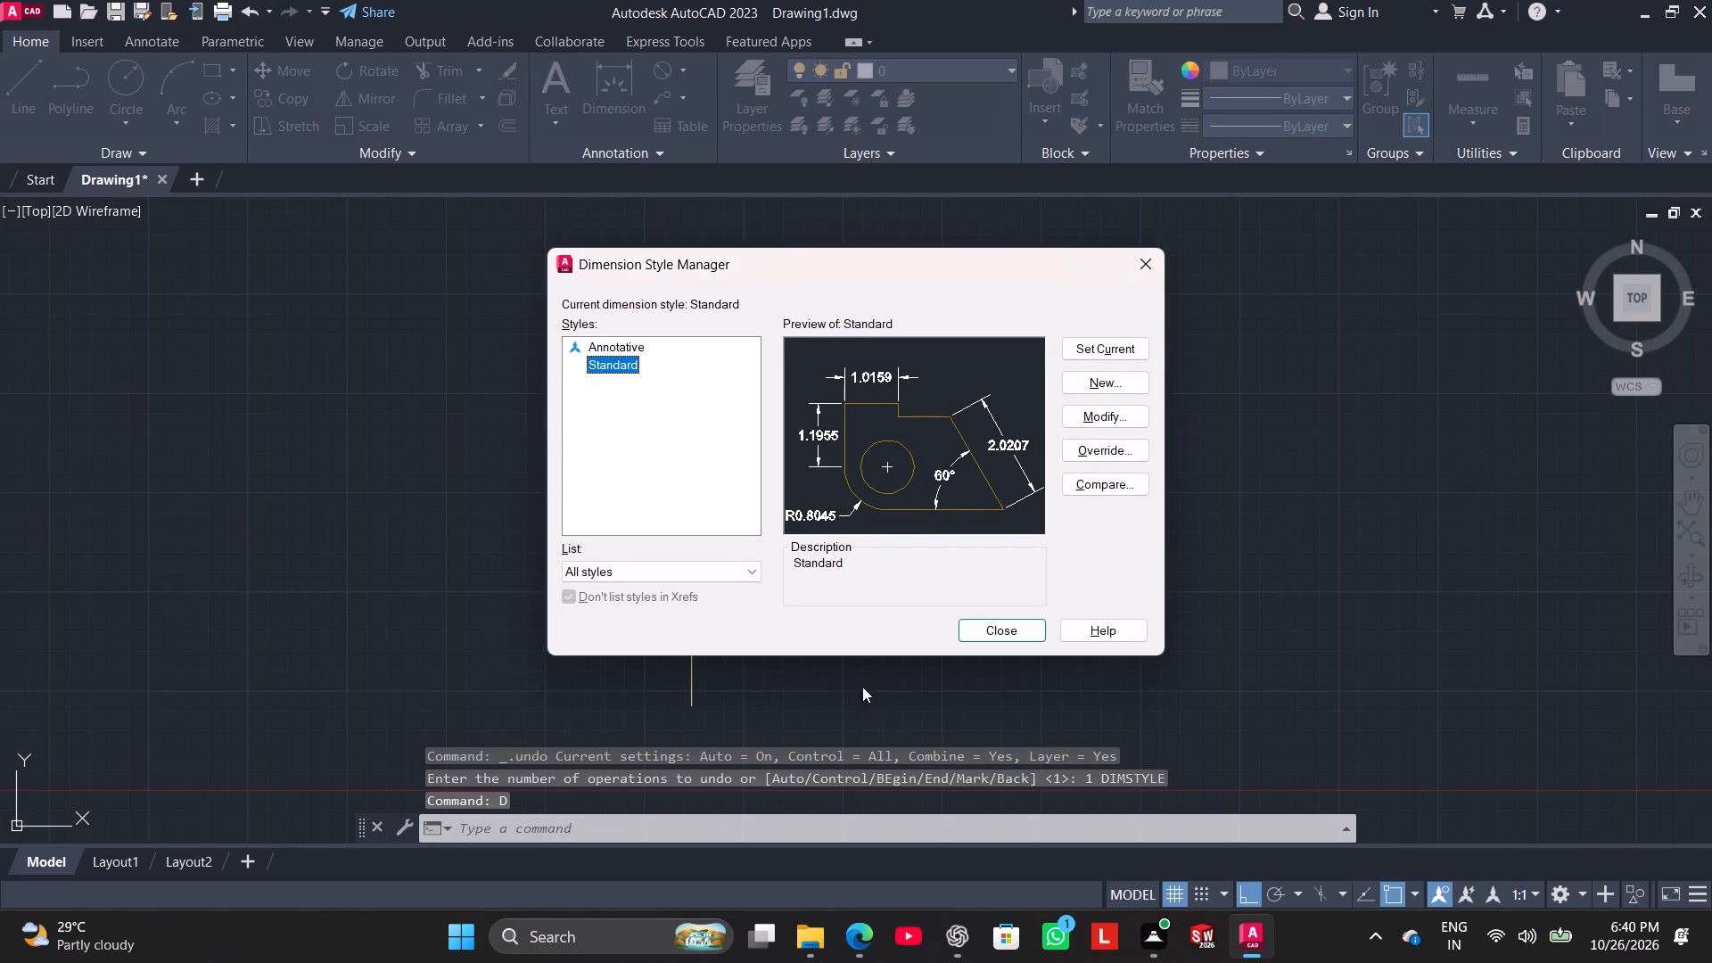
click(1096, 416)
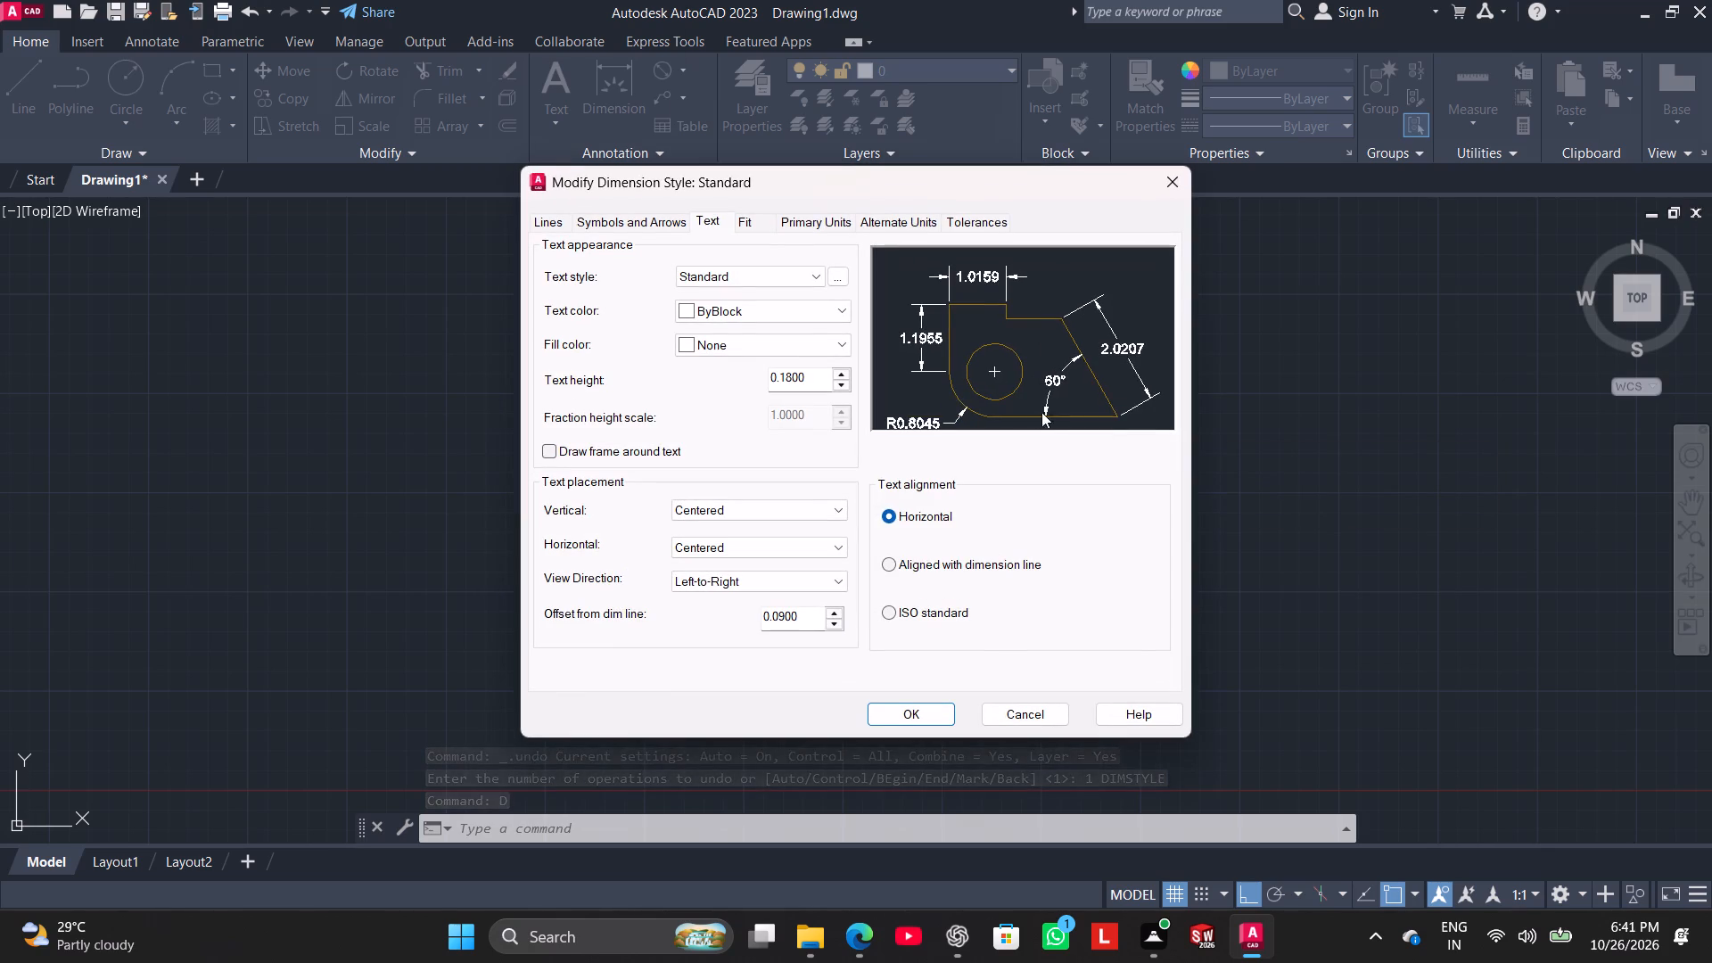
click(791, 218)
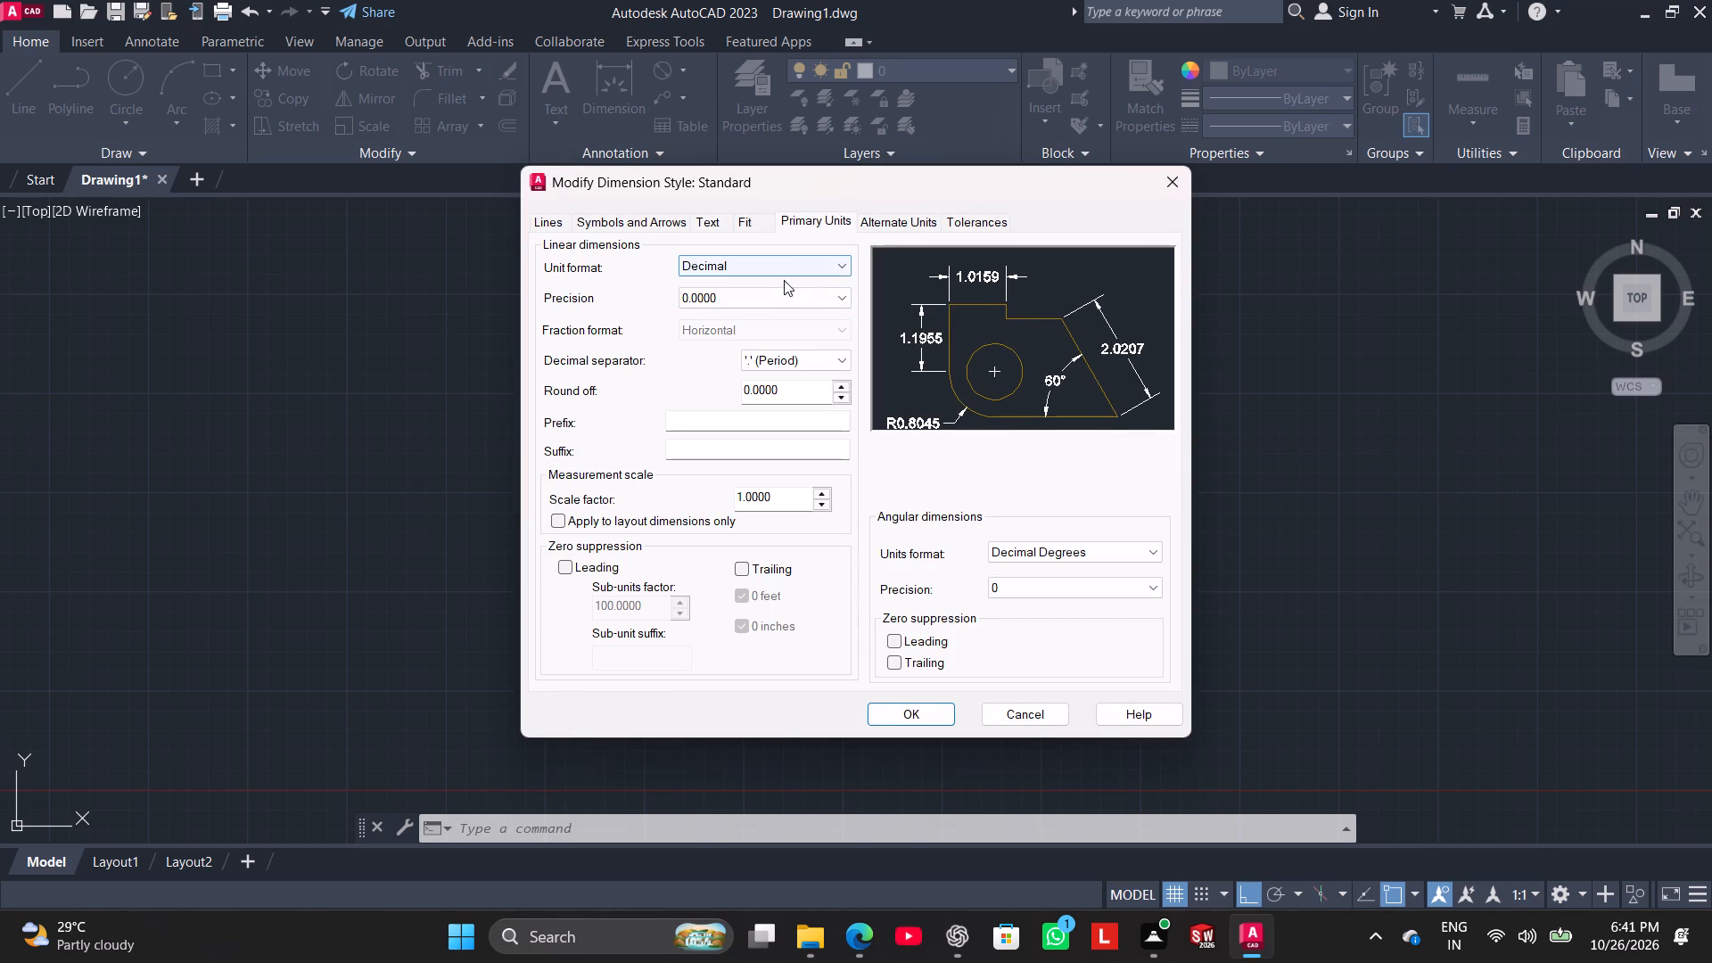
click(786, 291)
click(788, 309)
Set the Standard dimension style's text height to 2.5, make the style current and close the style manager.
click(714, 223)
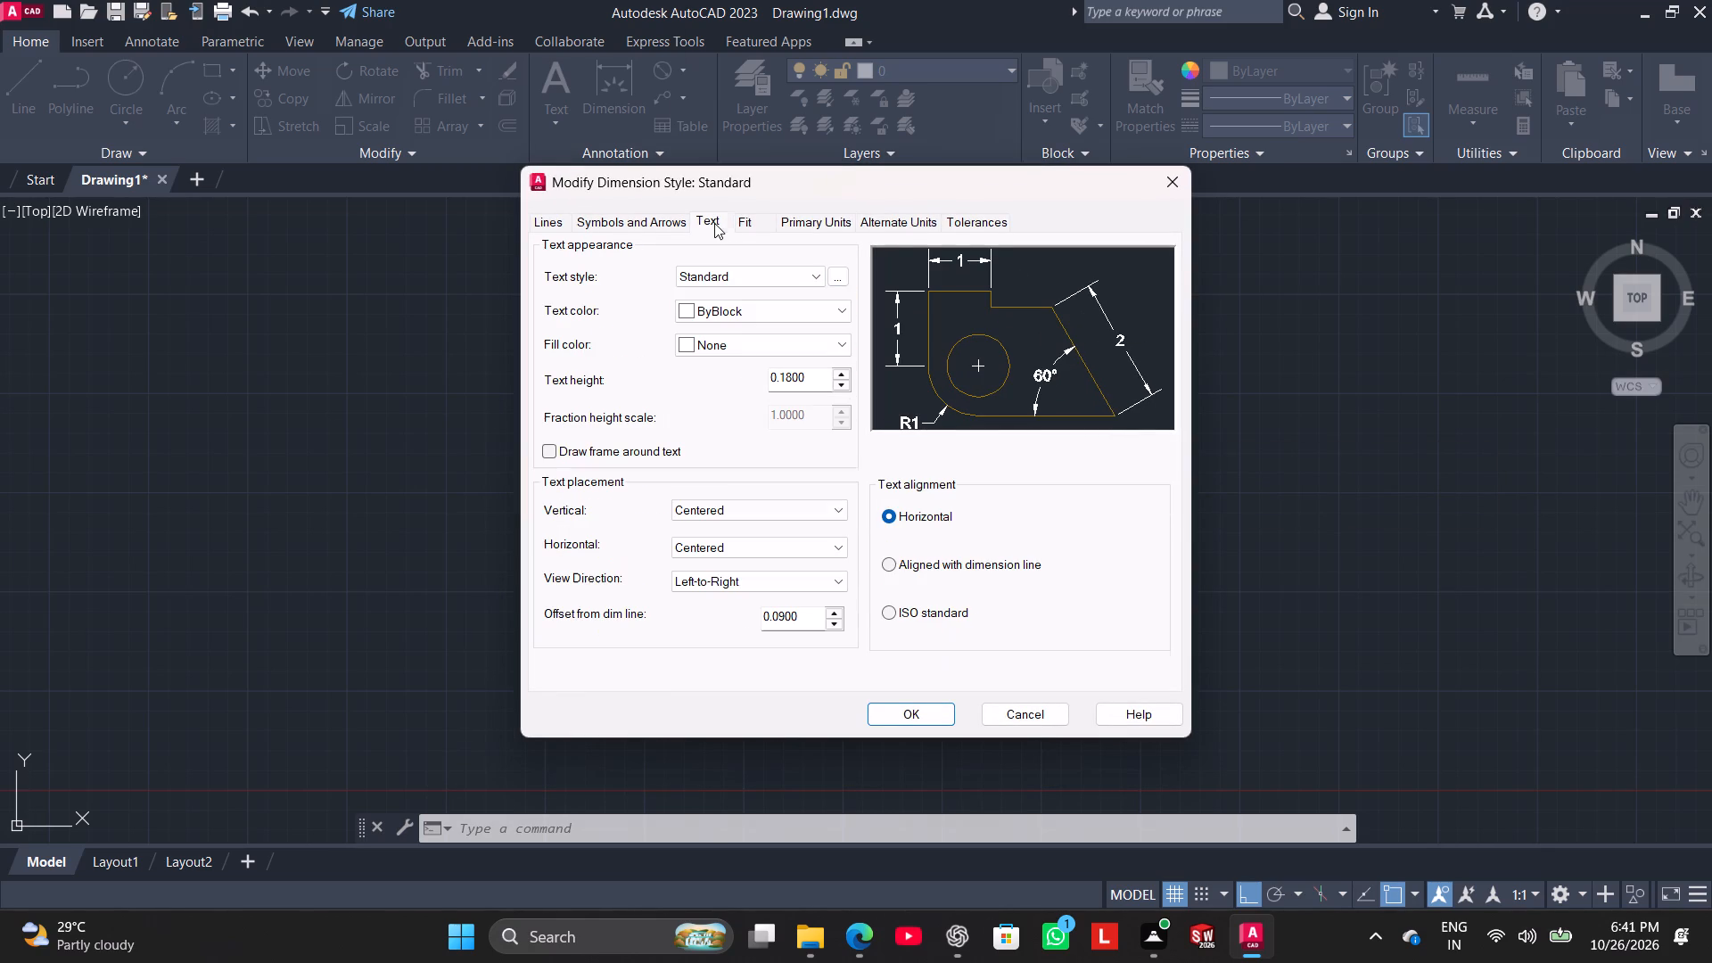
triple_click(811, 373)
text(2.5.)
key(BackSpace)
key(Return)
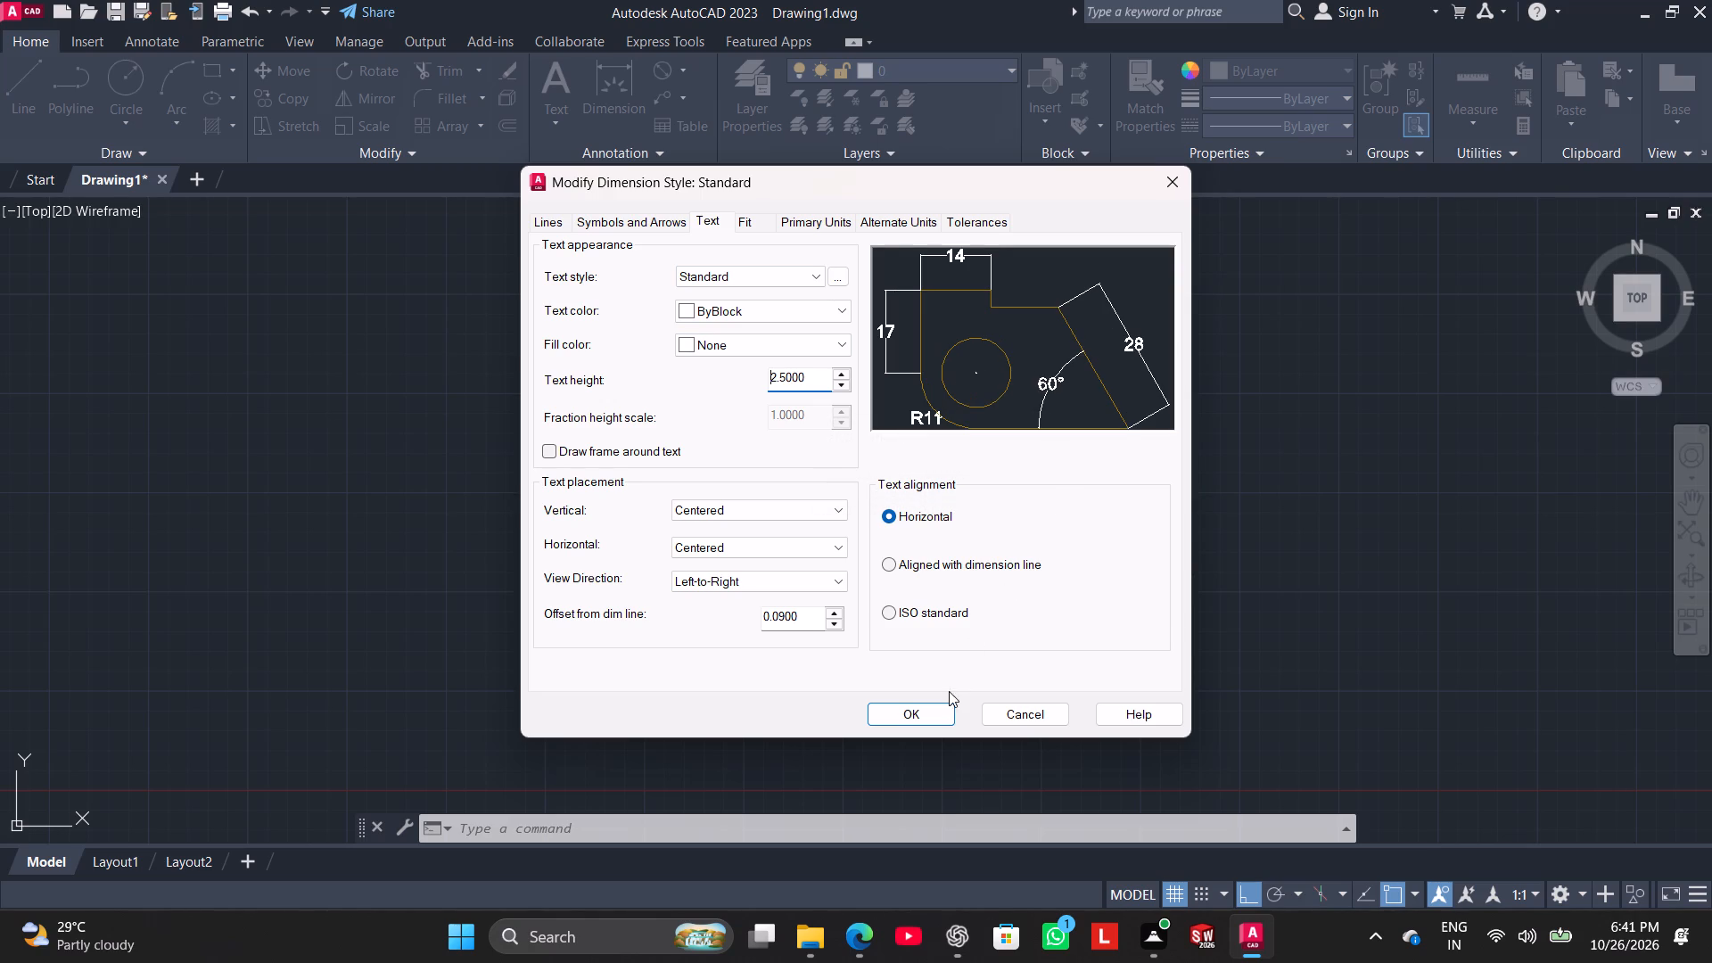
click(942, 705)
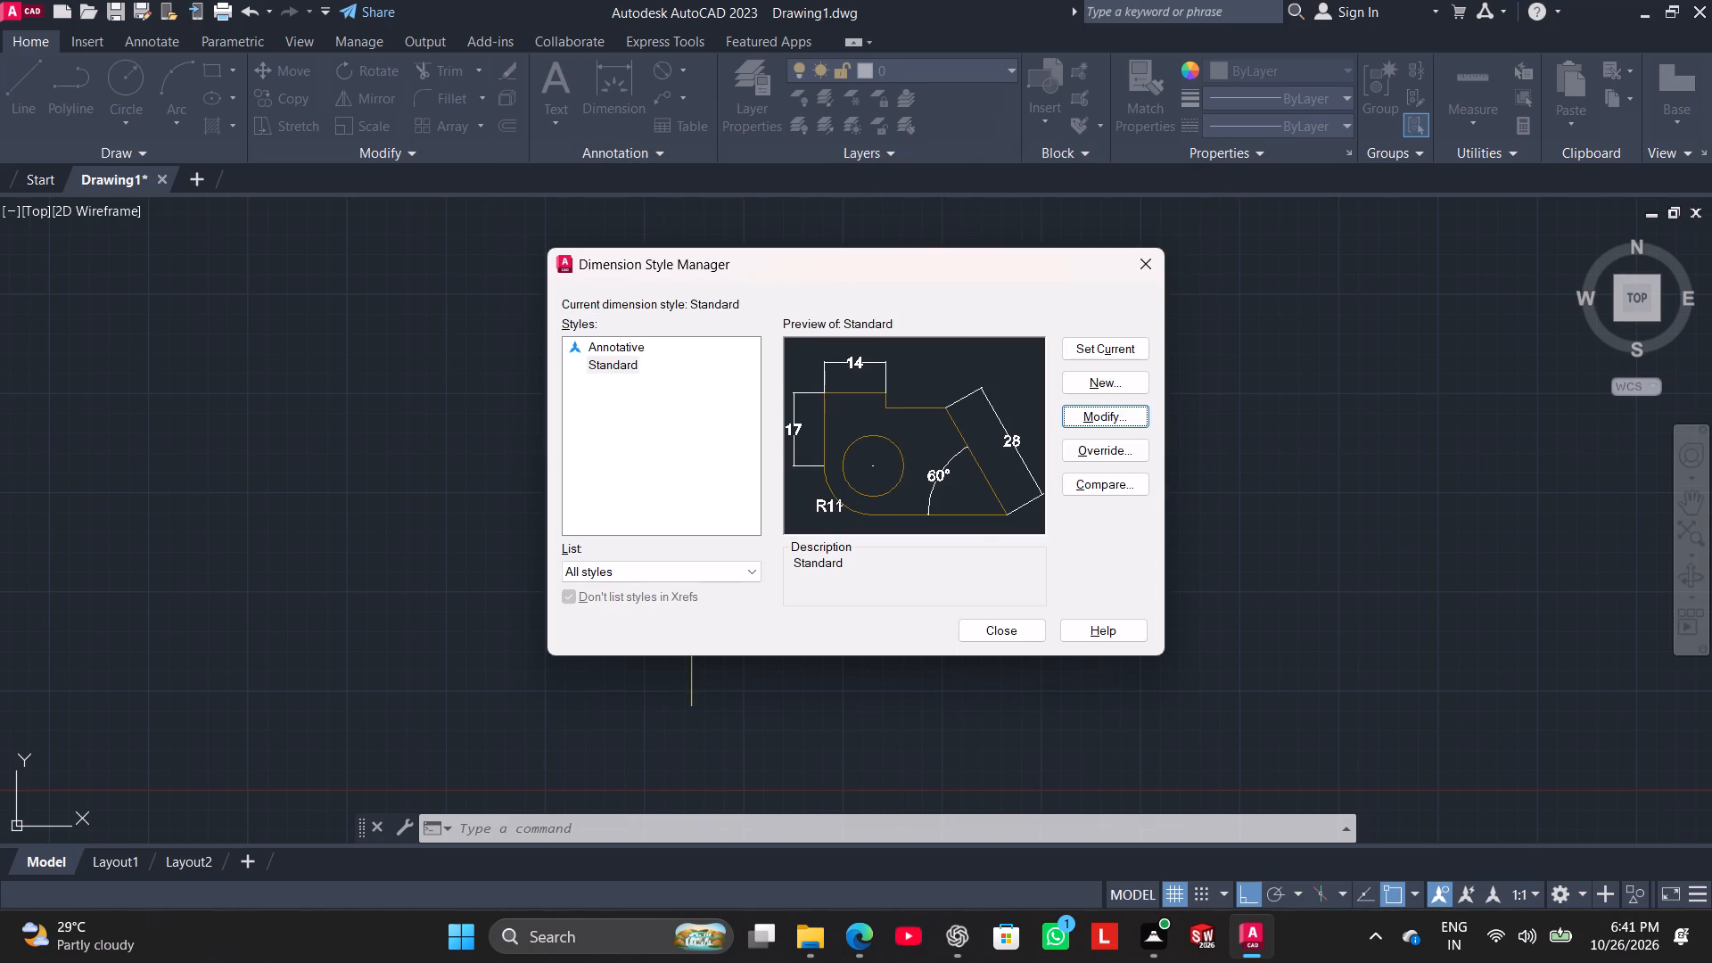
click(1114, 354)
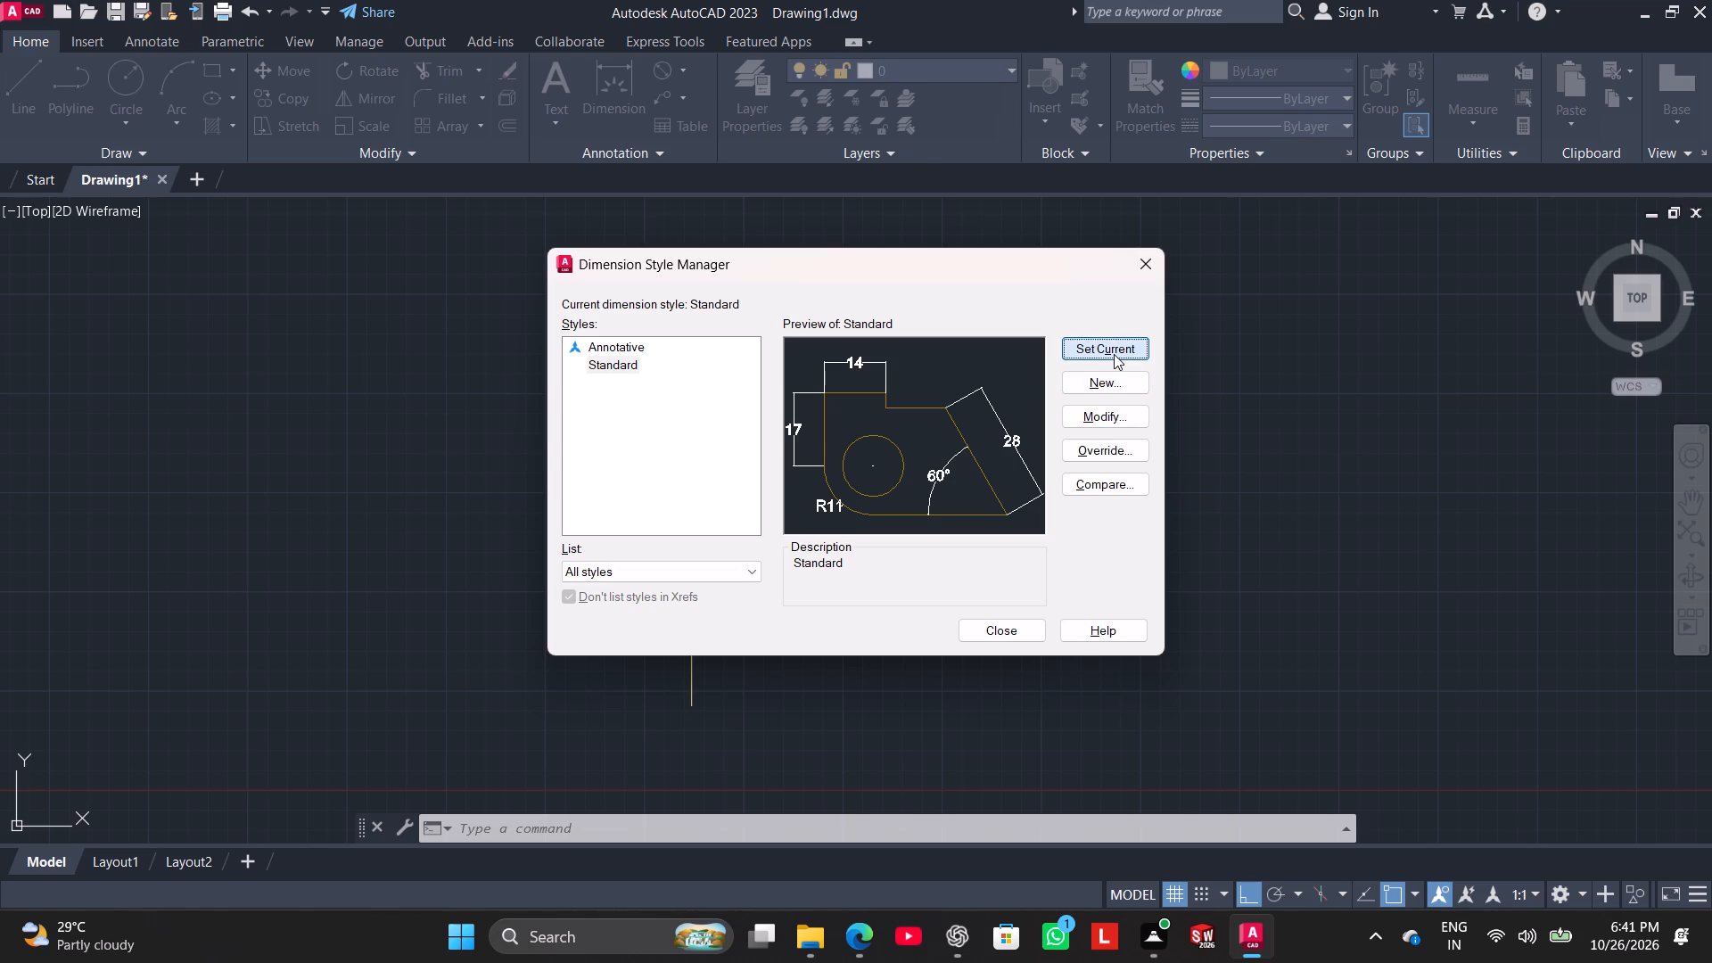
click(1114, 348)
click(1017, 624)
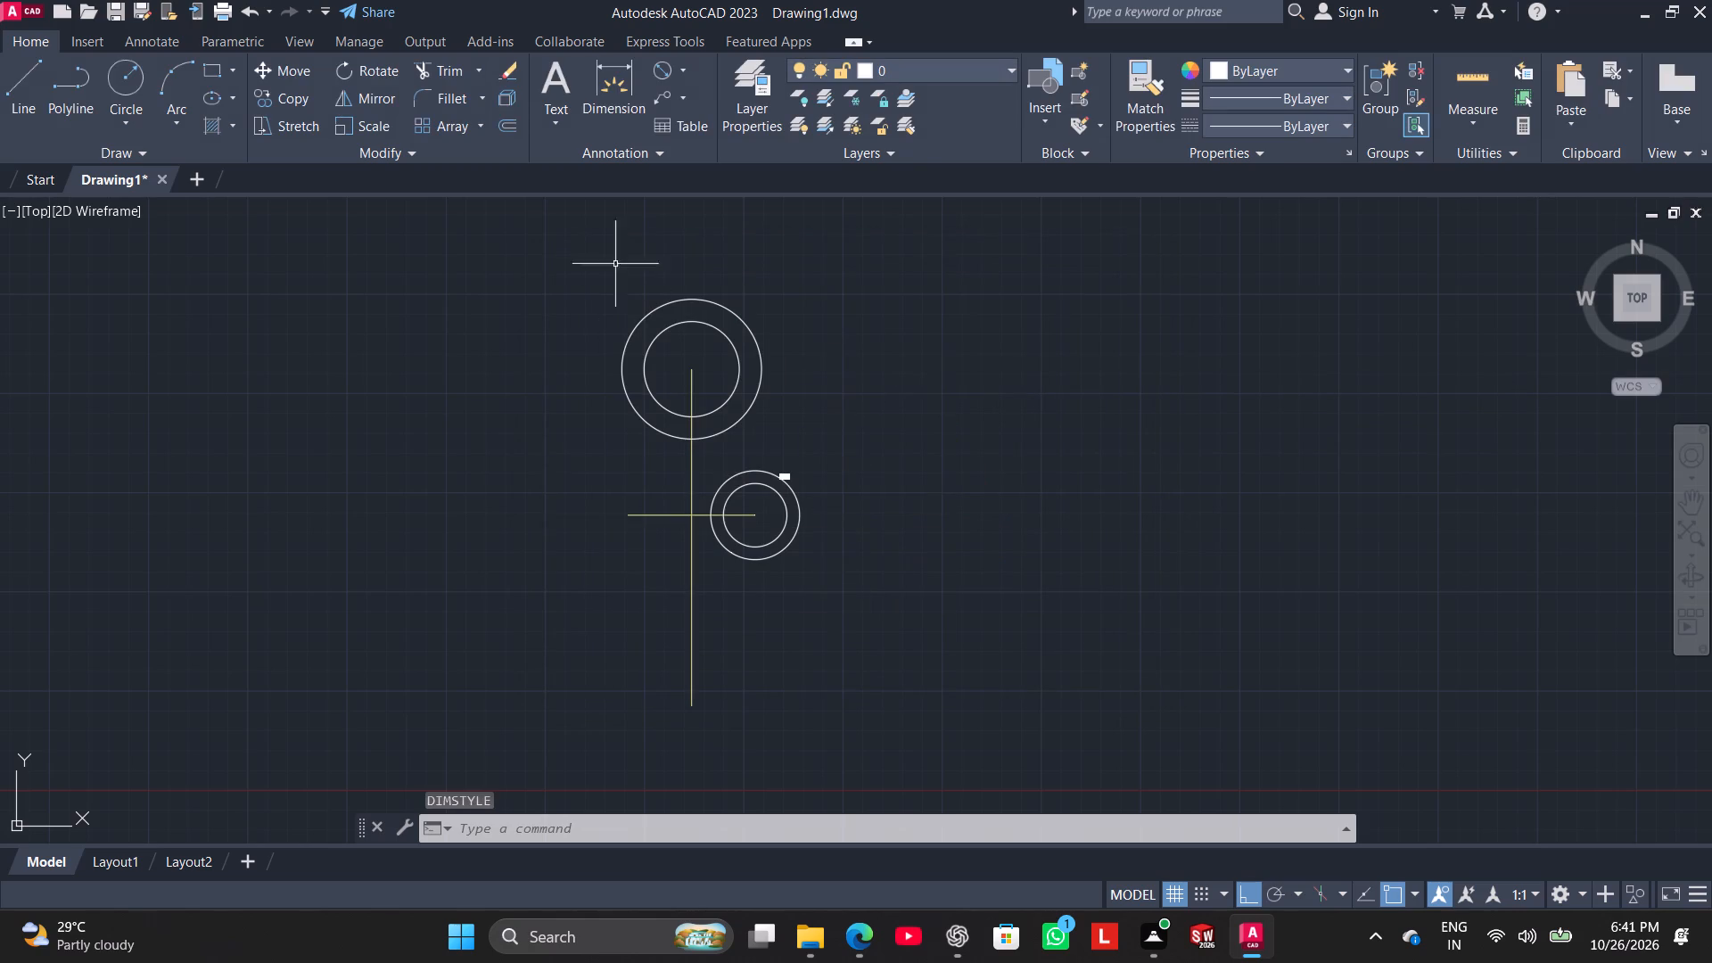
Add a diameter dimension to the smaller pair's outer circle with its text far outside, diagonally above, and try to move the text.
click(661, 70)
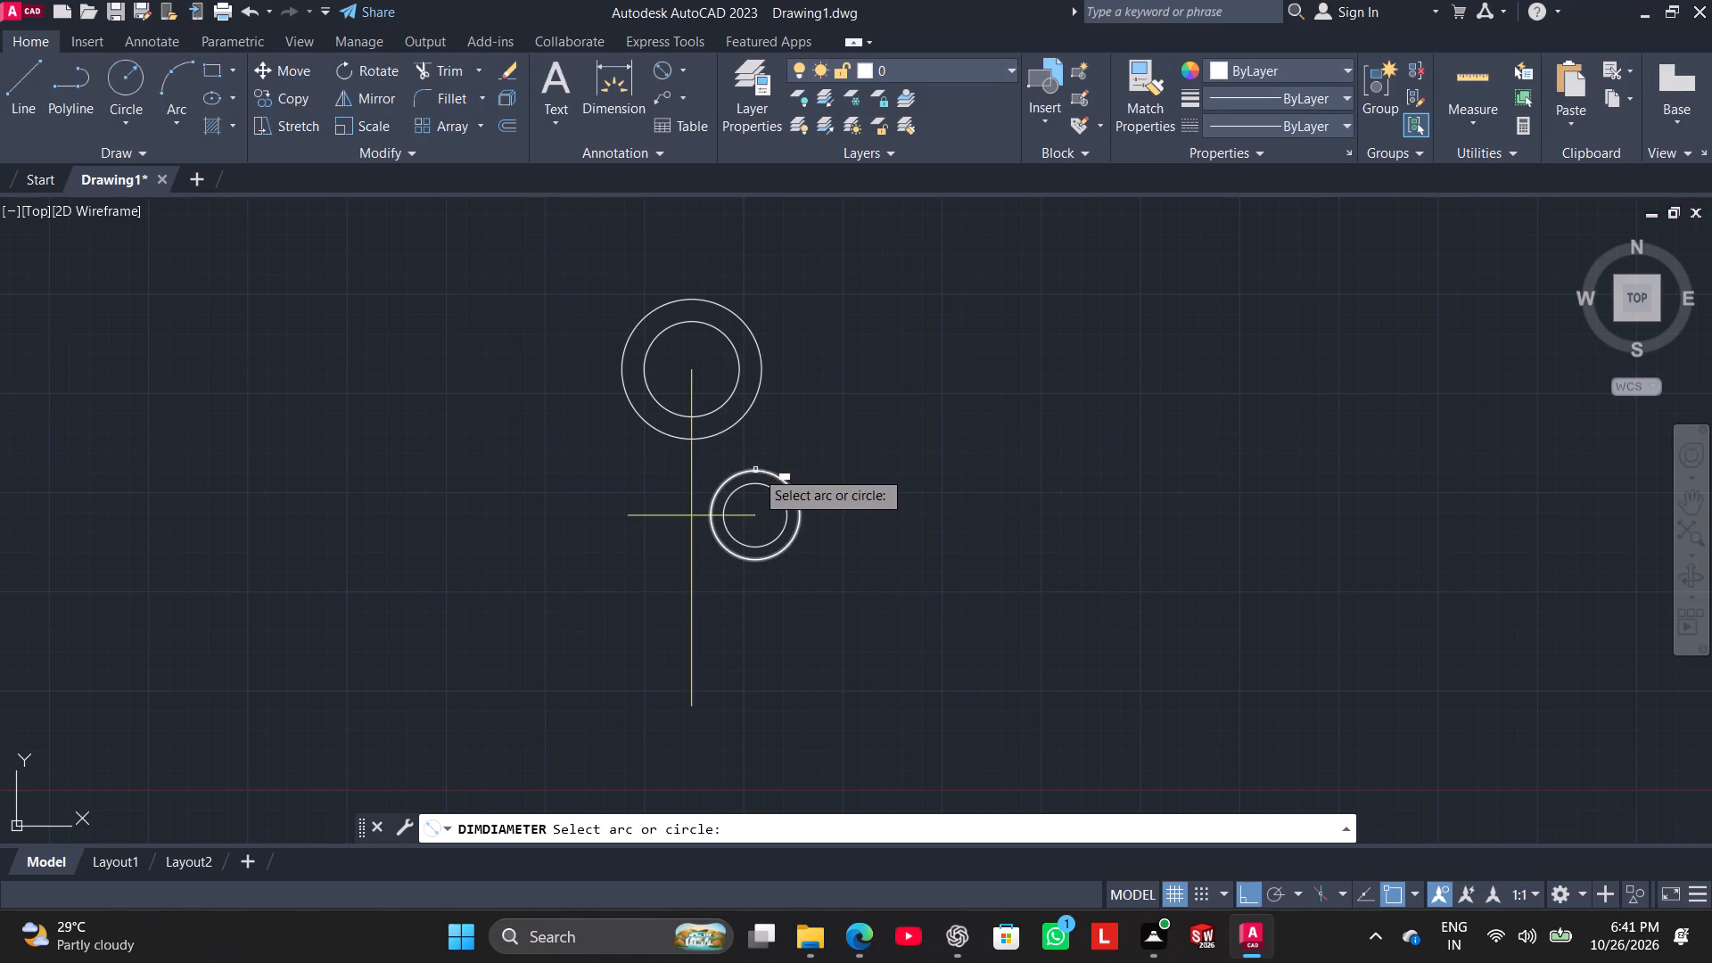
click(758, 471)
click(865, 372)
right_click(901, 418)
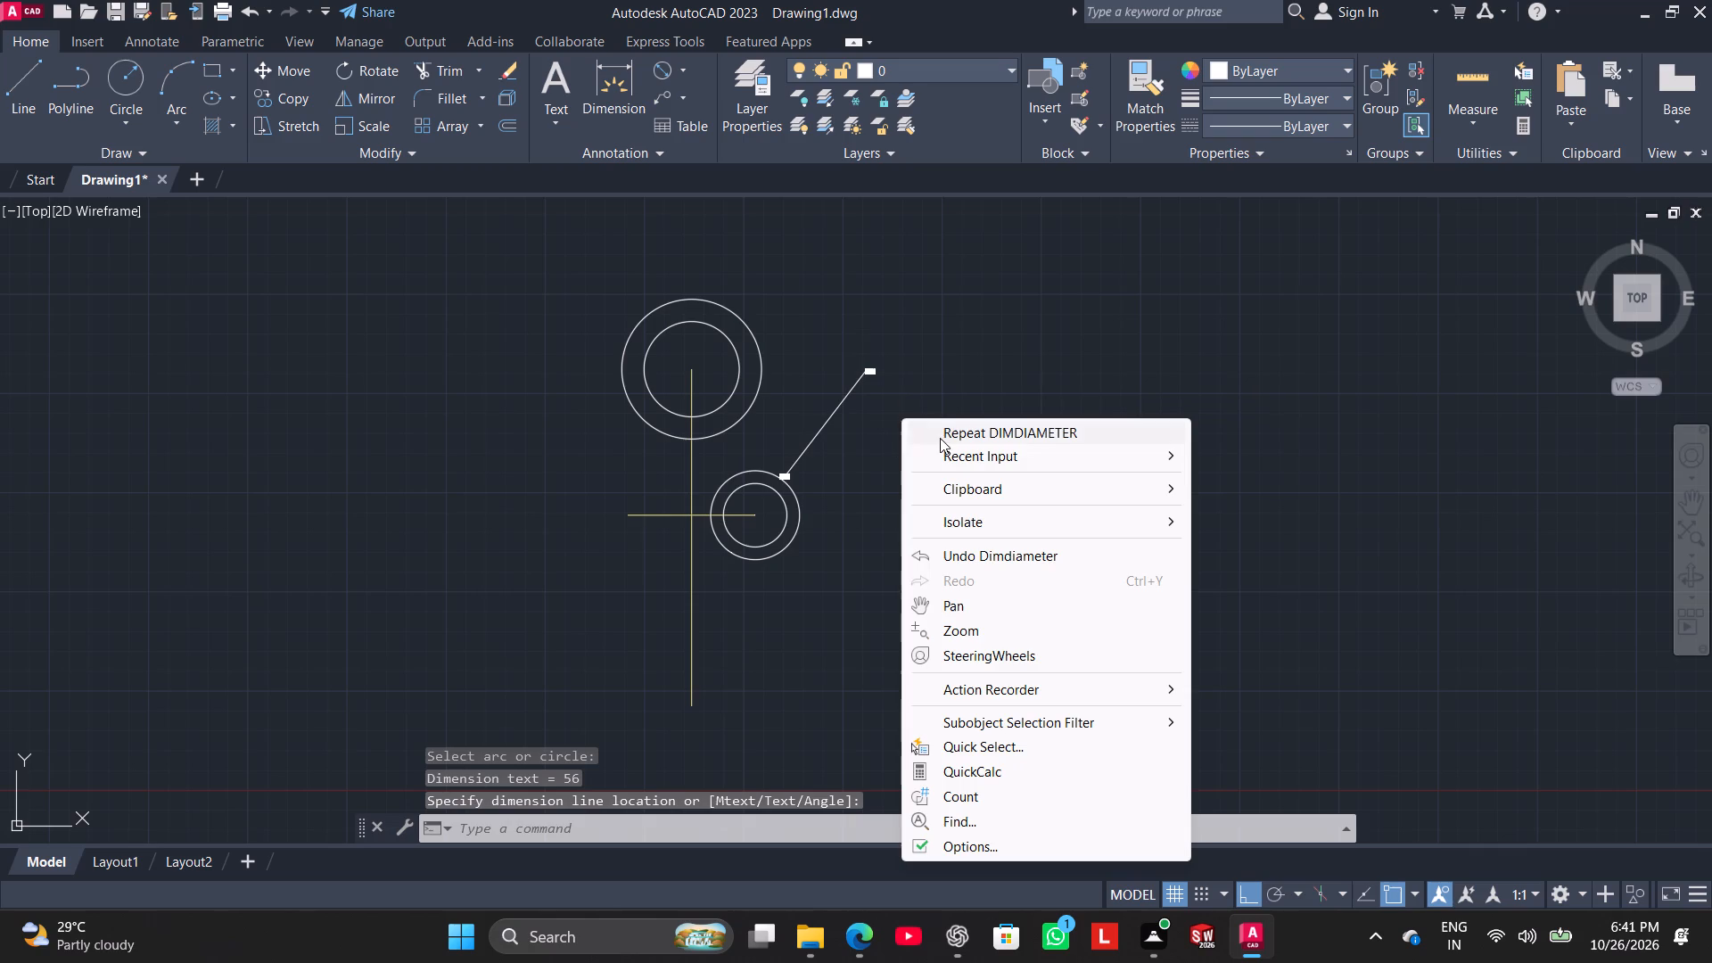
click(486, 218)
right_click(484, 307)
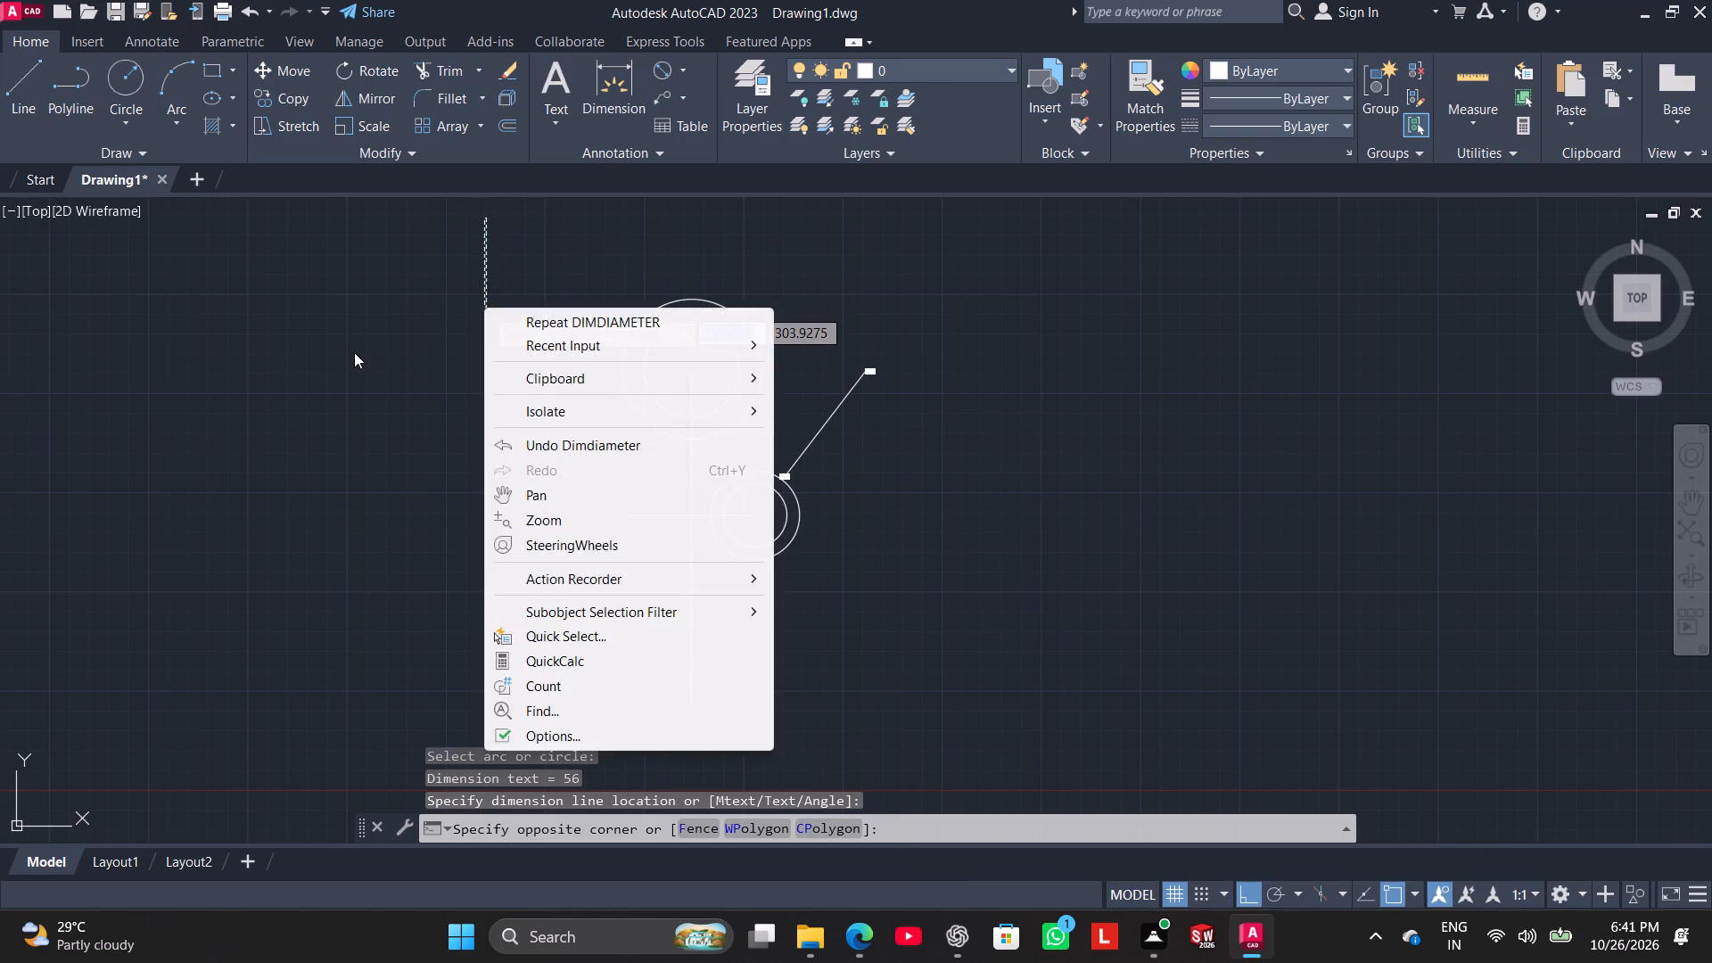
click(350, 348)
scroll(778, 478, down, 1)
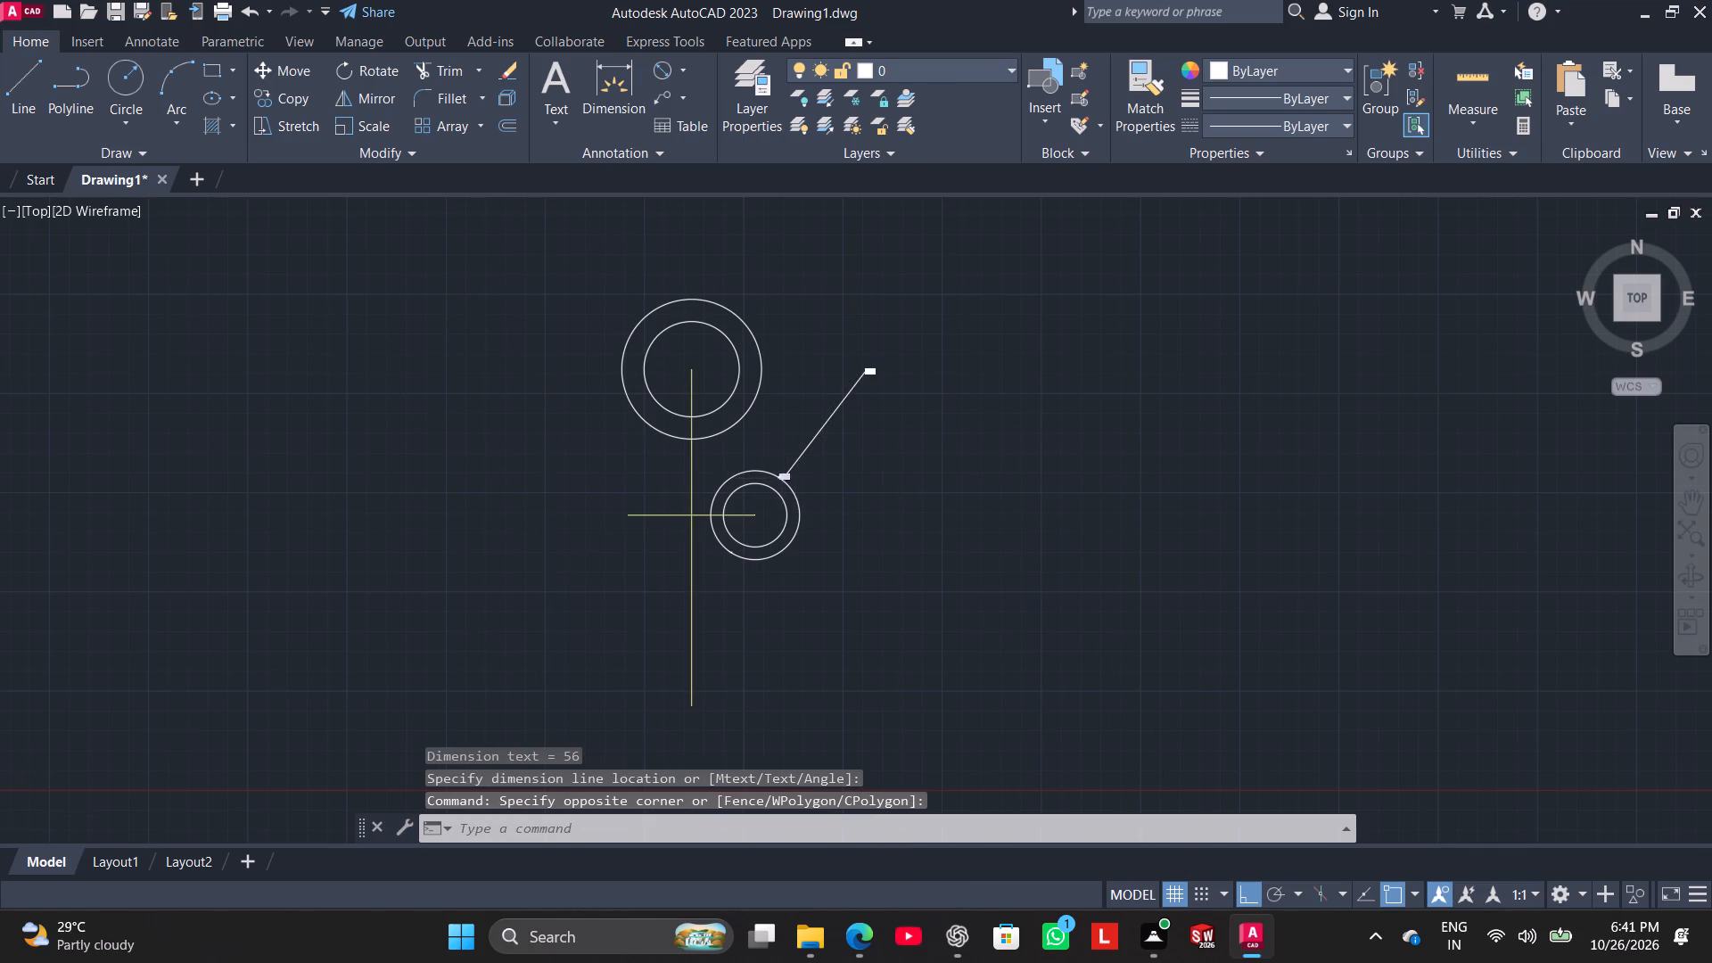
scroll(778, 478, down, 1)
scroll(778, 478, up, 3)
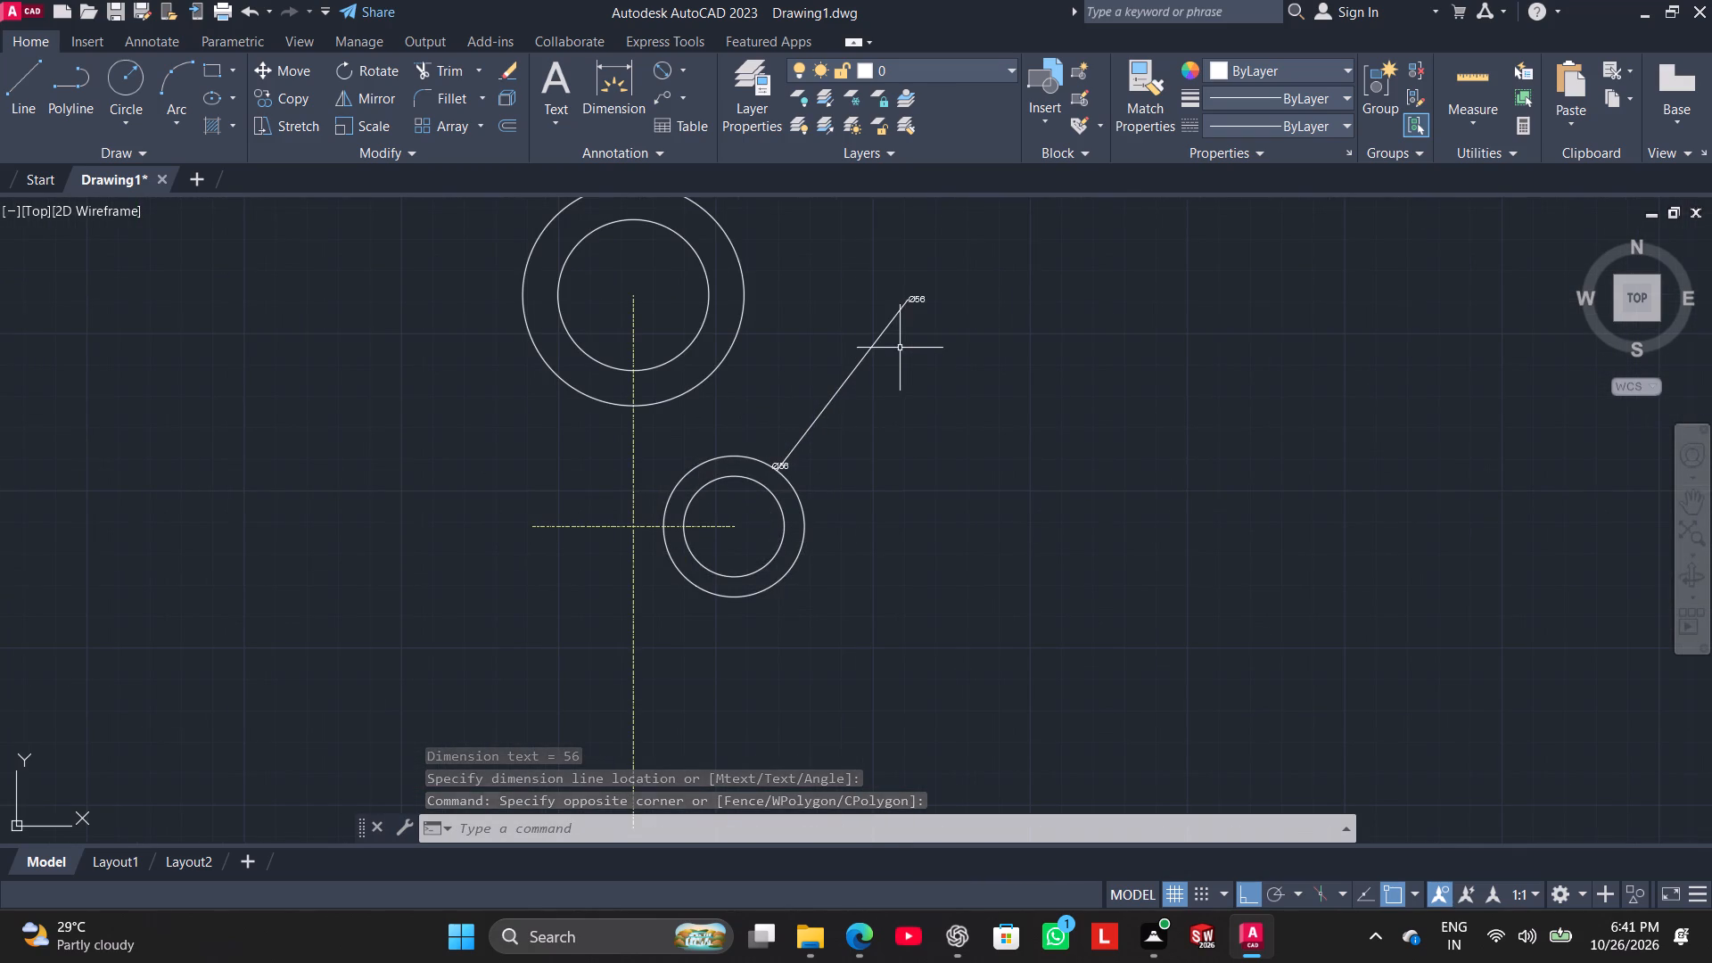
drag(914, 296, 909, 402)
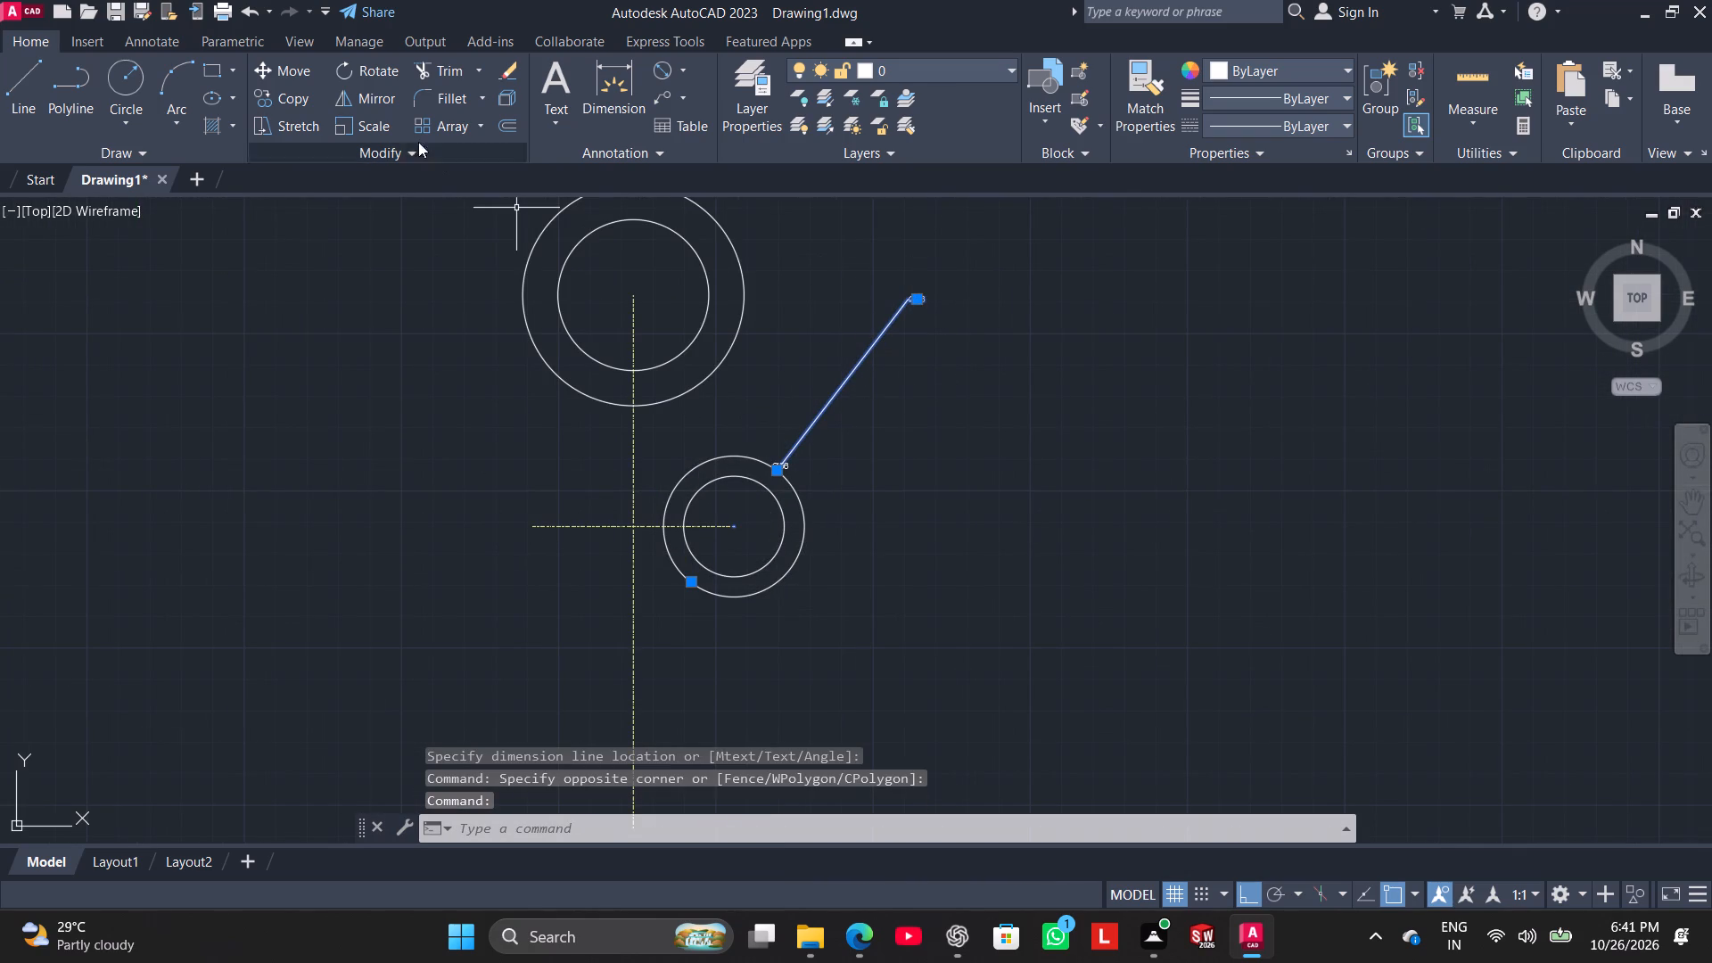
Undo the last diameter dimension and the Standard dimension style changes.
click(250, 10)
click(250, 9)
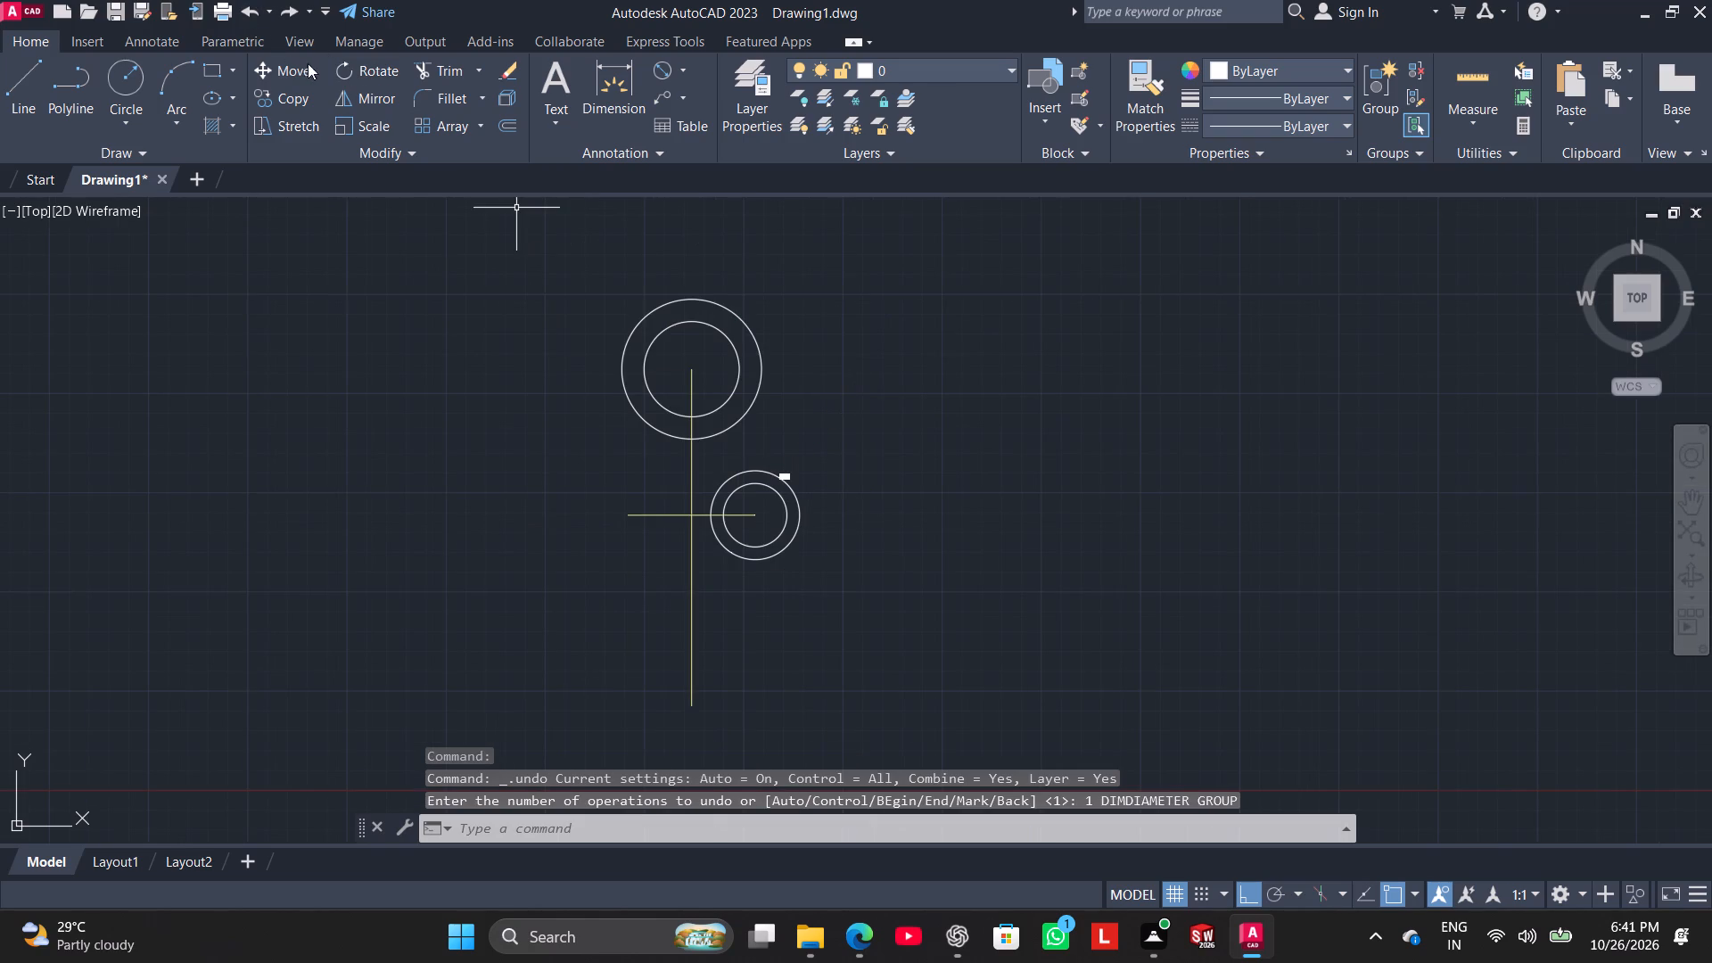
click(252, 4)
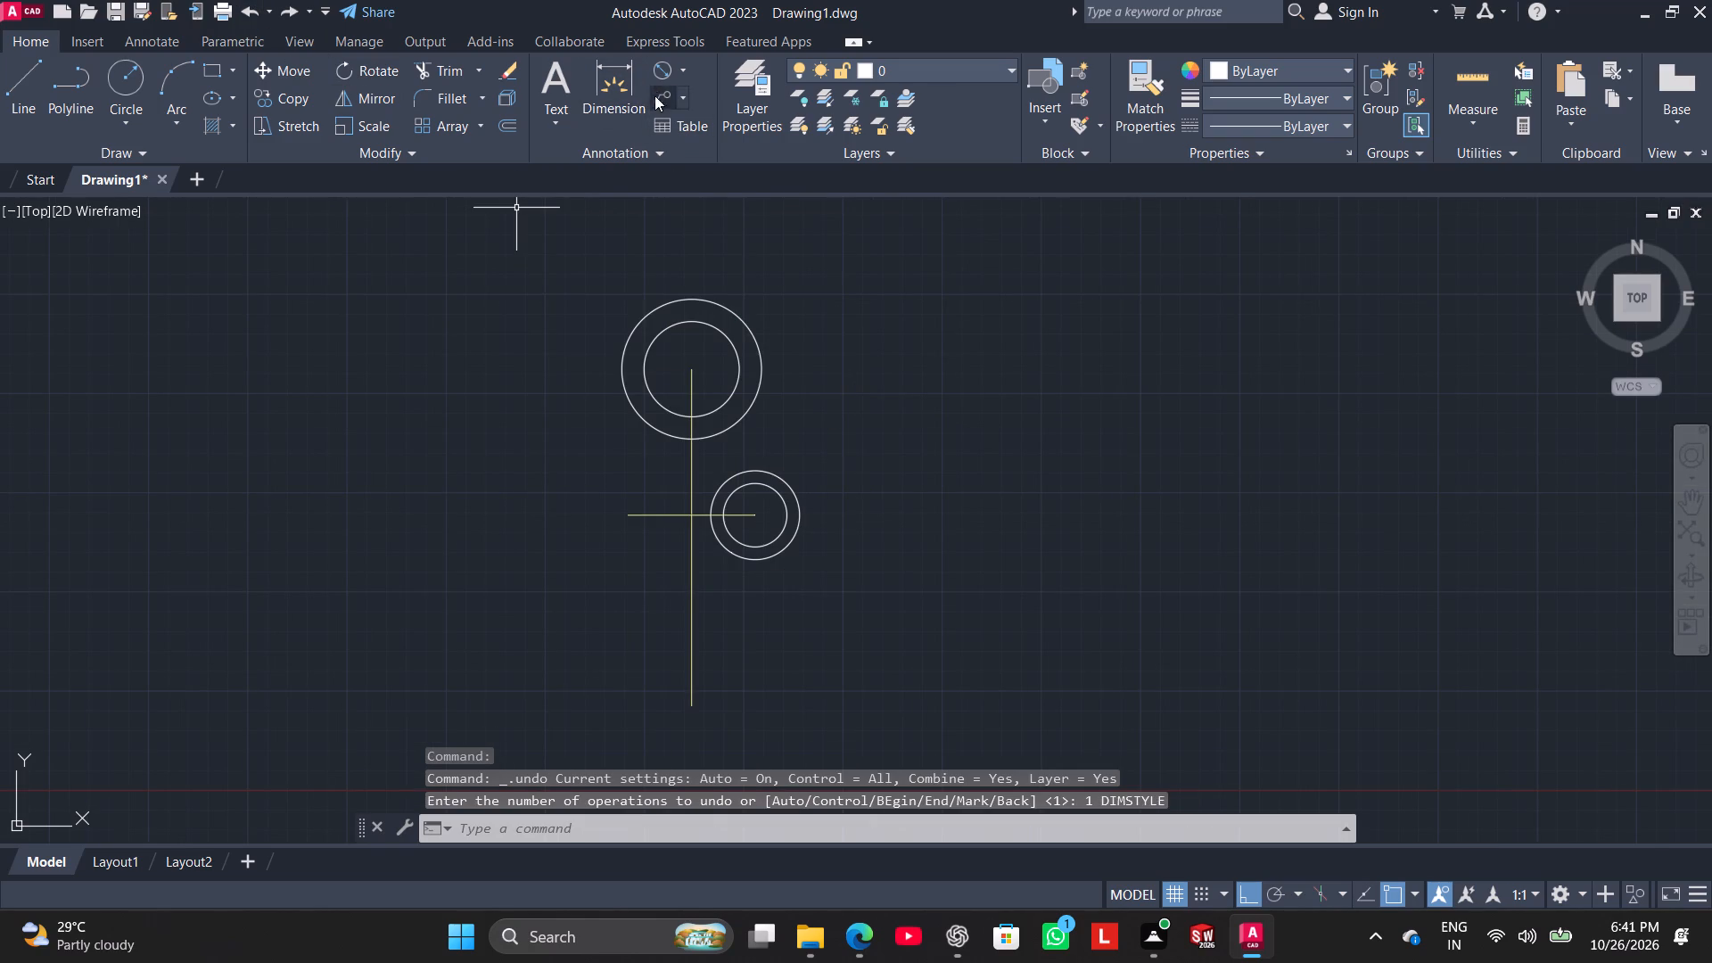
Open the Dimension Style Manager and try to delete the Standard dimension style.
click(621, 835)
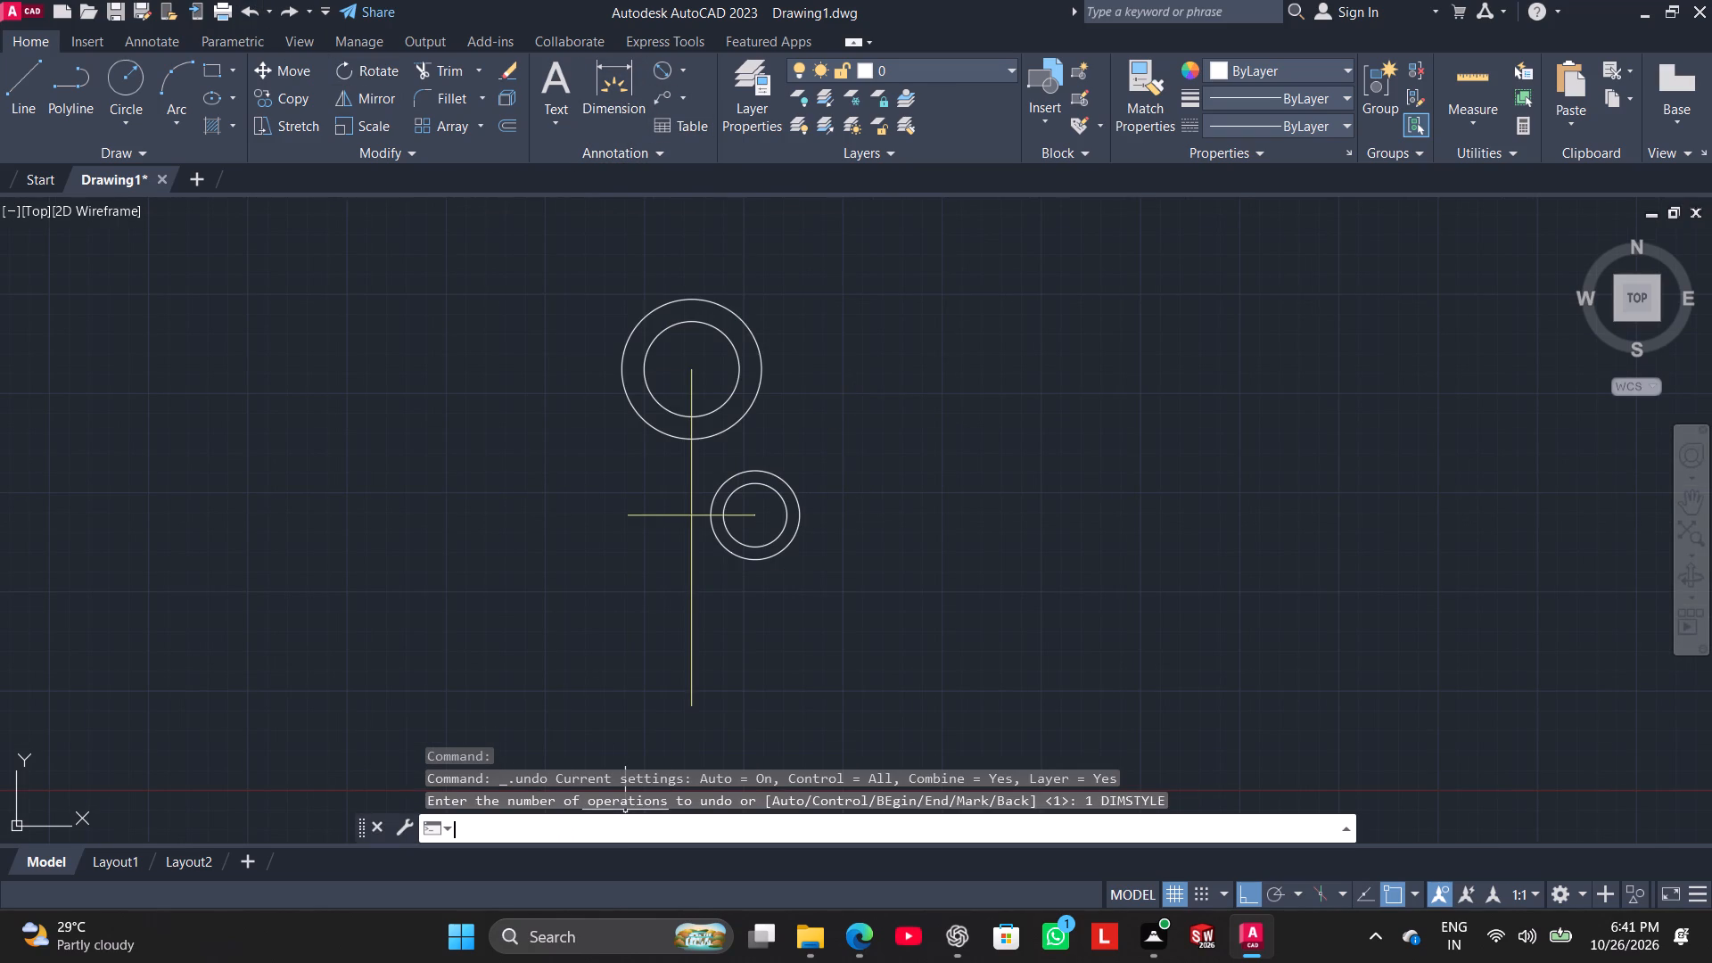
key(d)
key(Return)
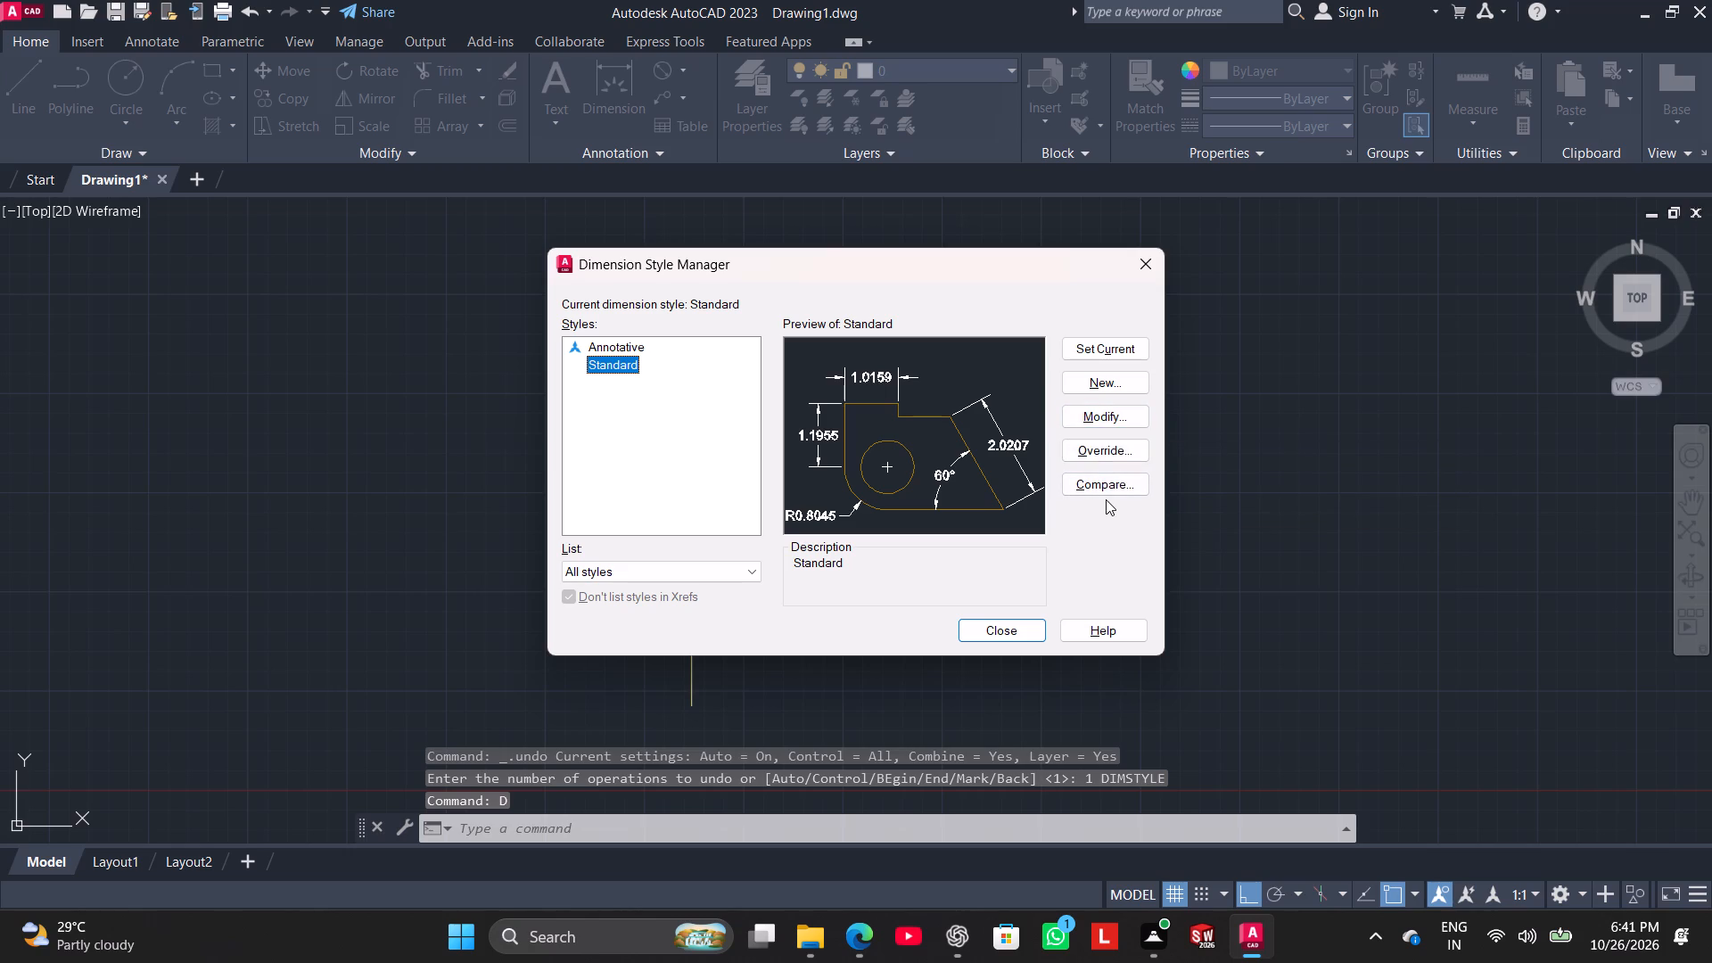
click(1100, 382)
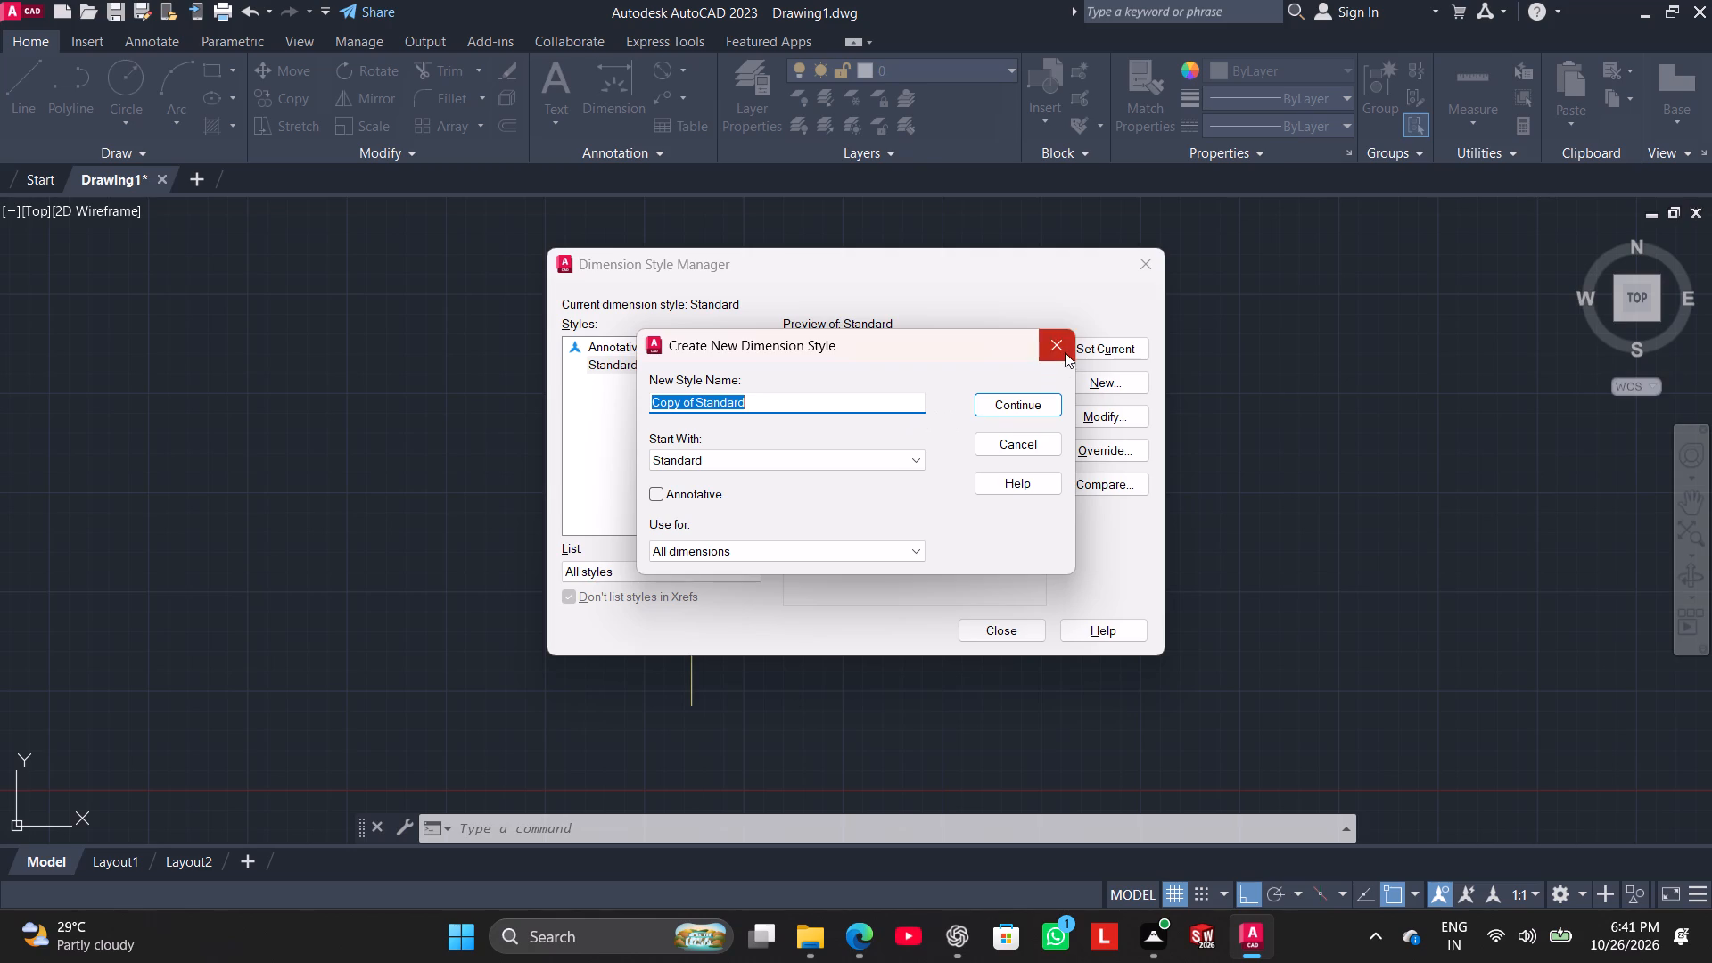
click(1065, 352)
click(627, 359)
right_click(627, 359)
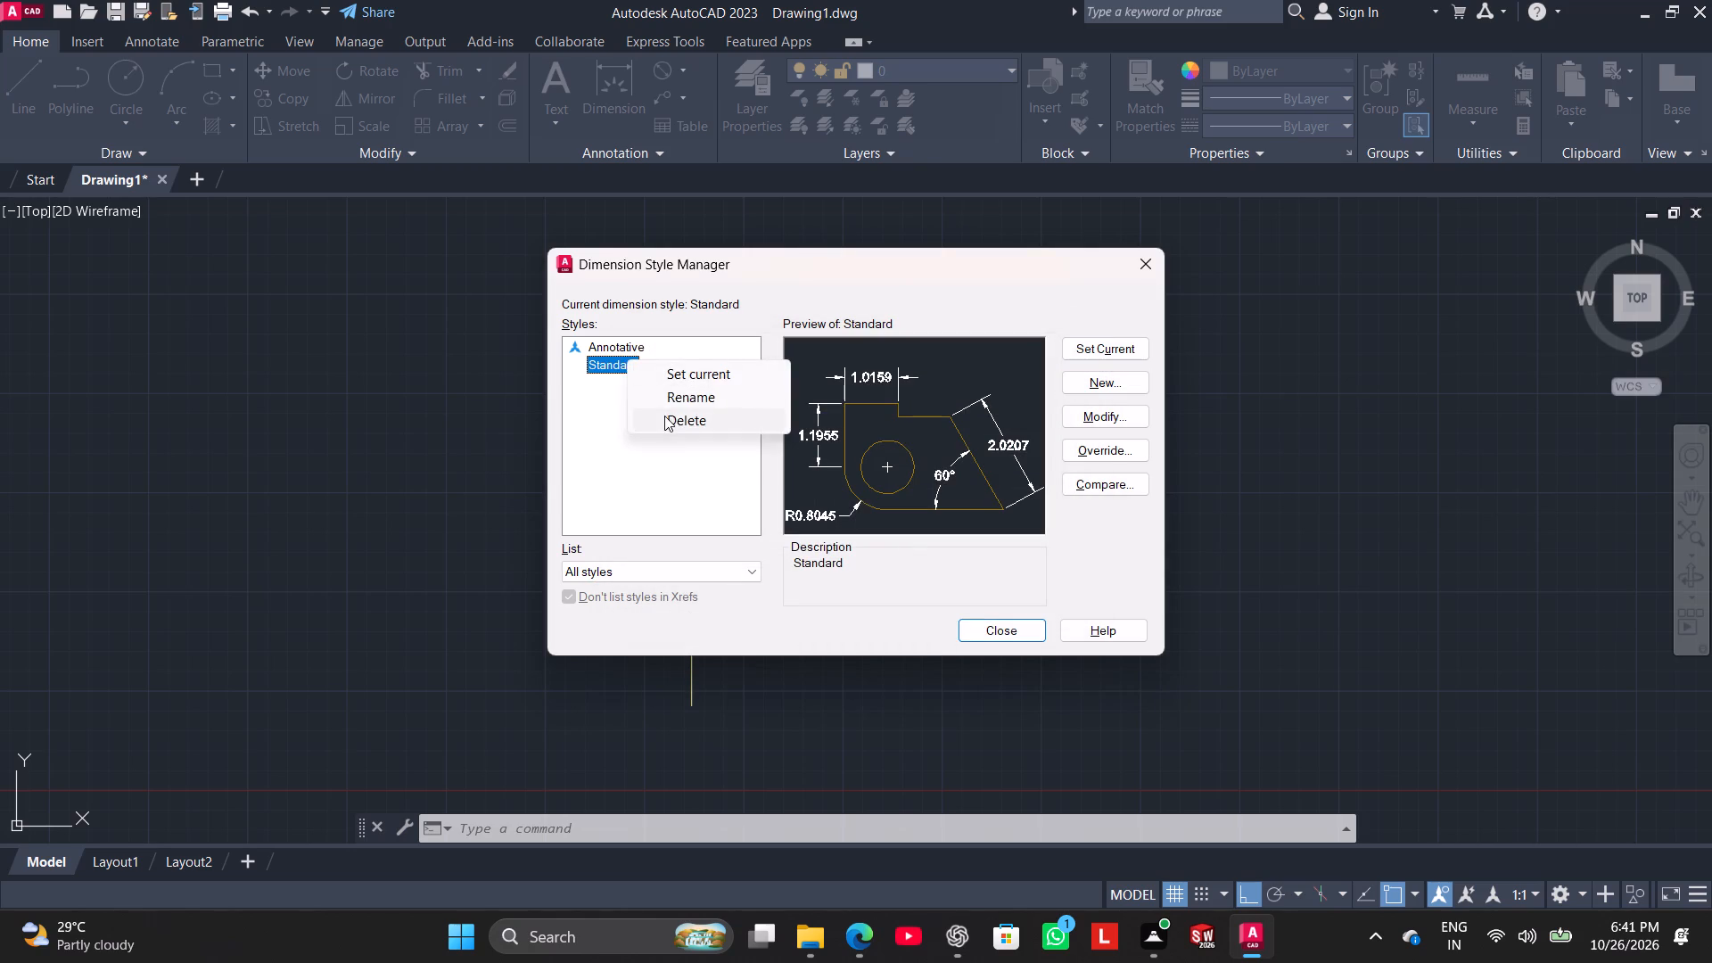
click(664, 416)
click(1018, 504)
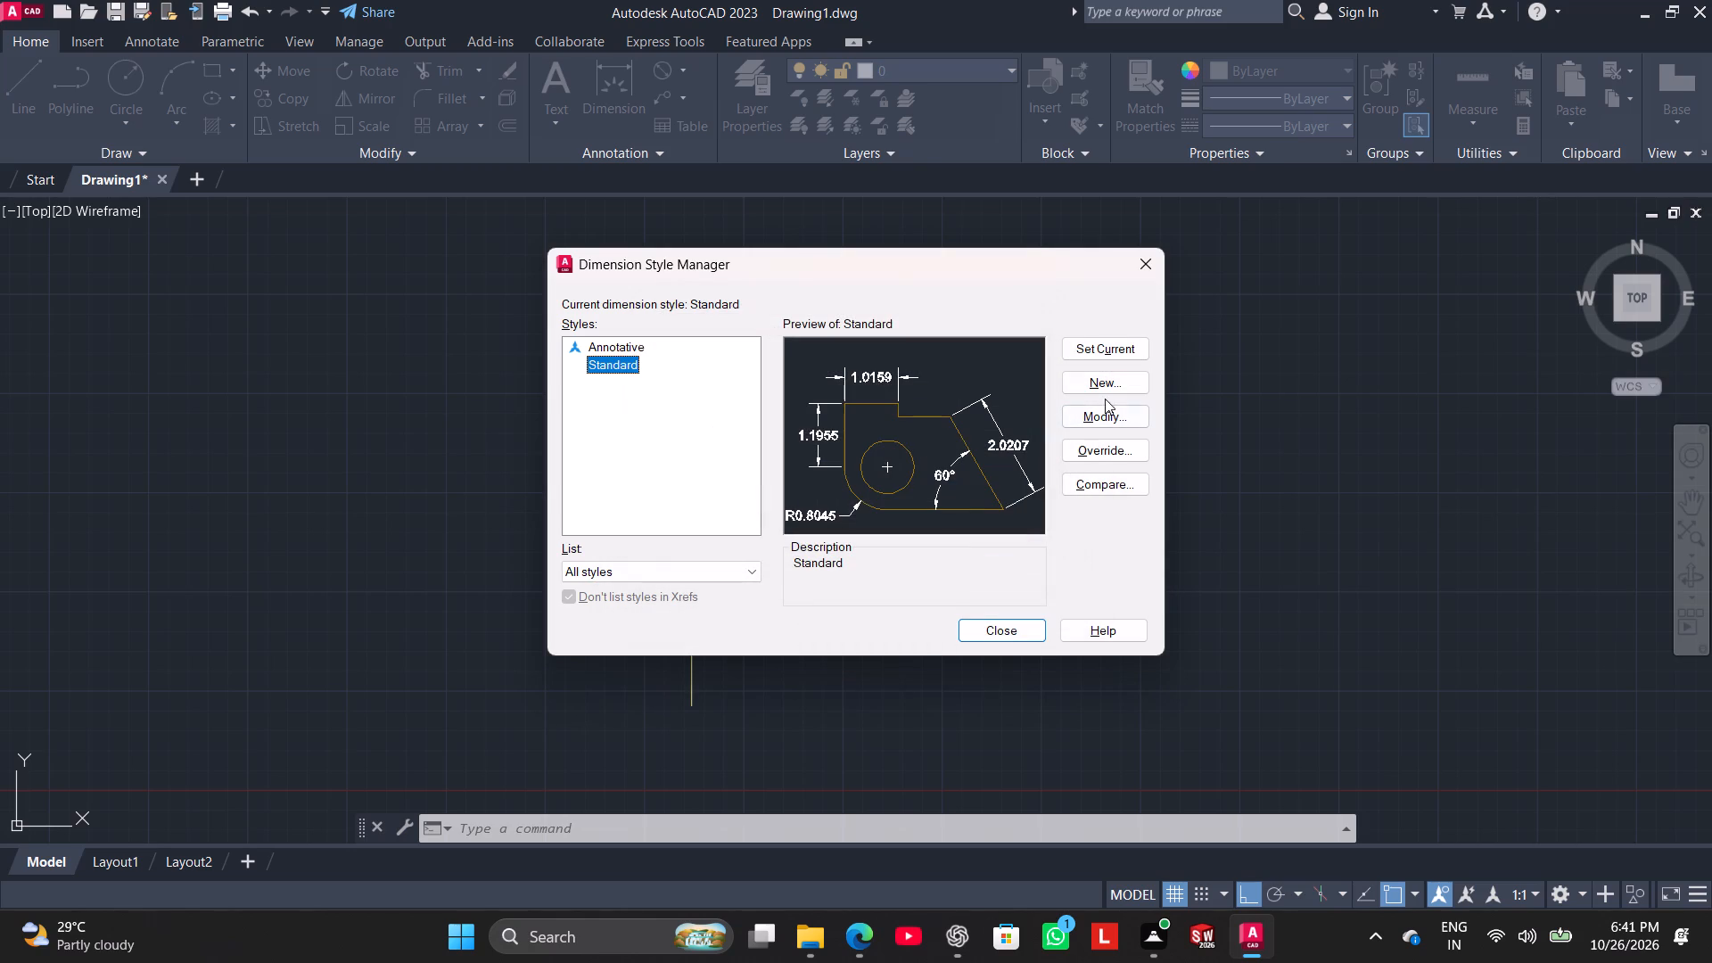
Switch the dimension style list to styles in use and back to all styles.
click(750, 567)
click(750, 568)
click(750, 568)
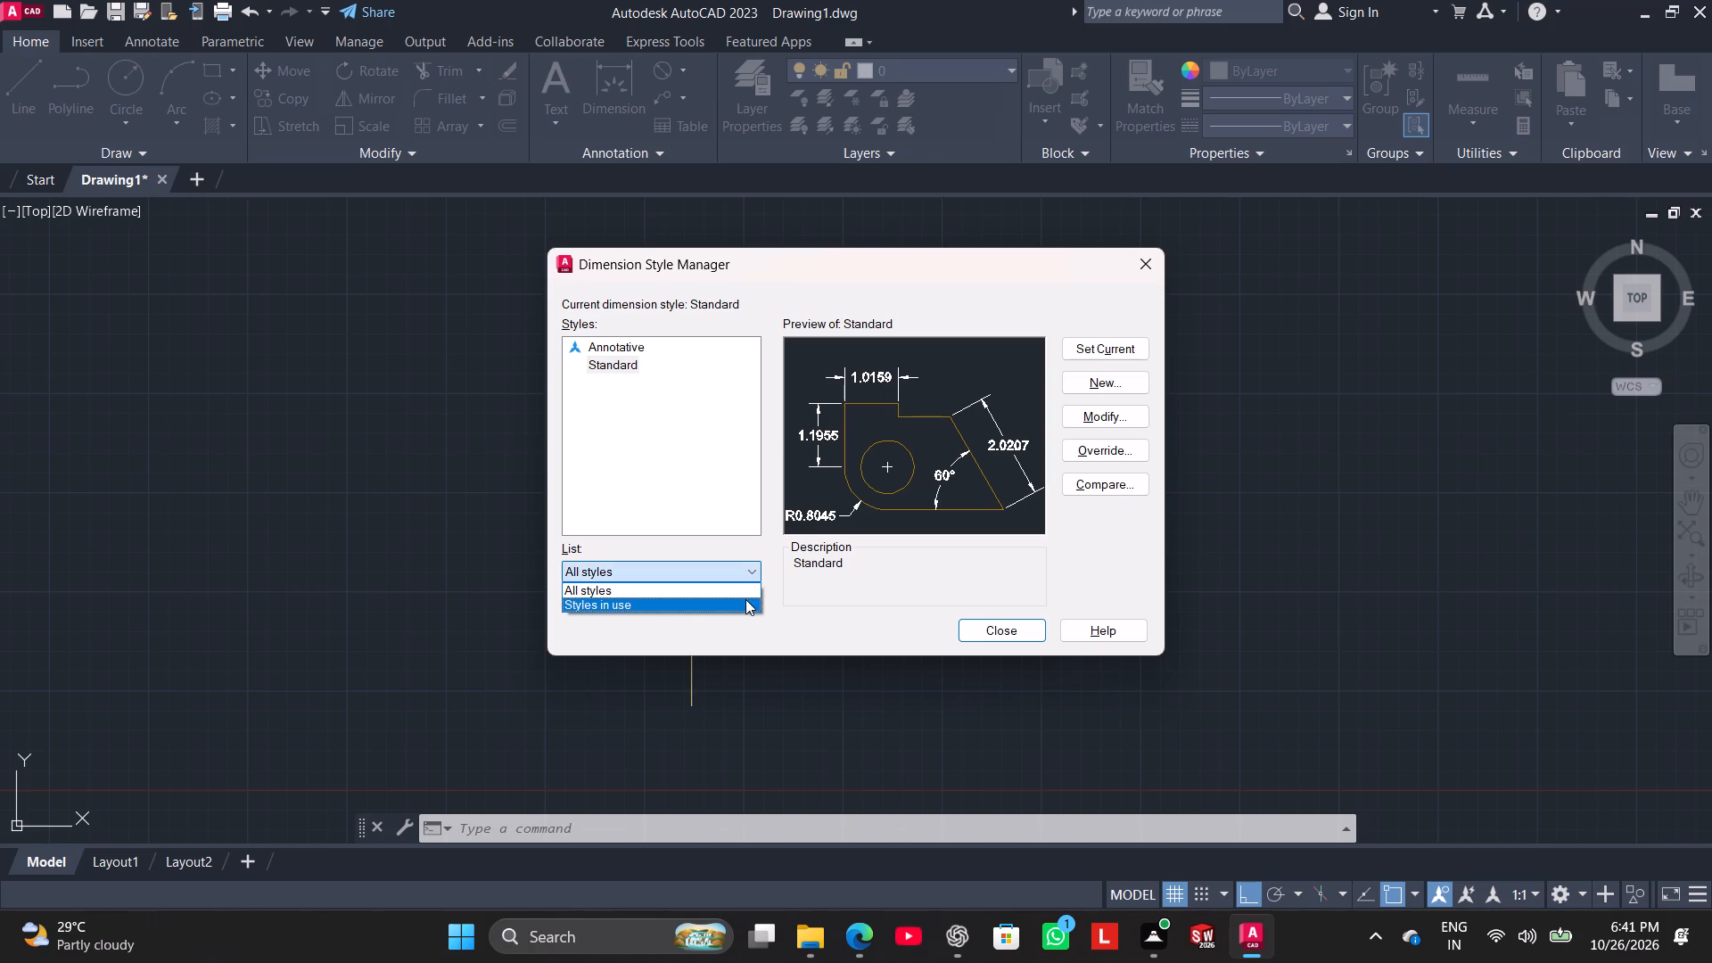
click(745, 599)
click(734, 572)
click(734, 584)
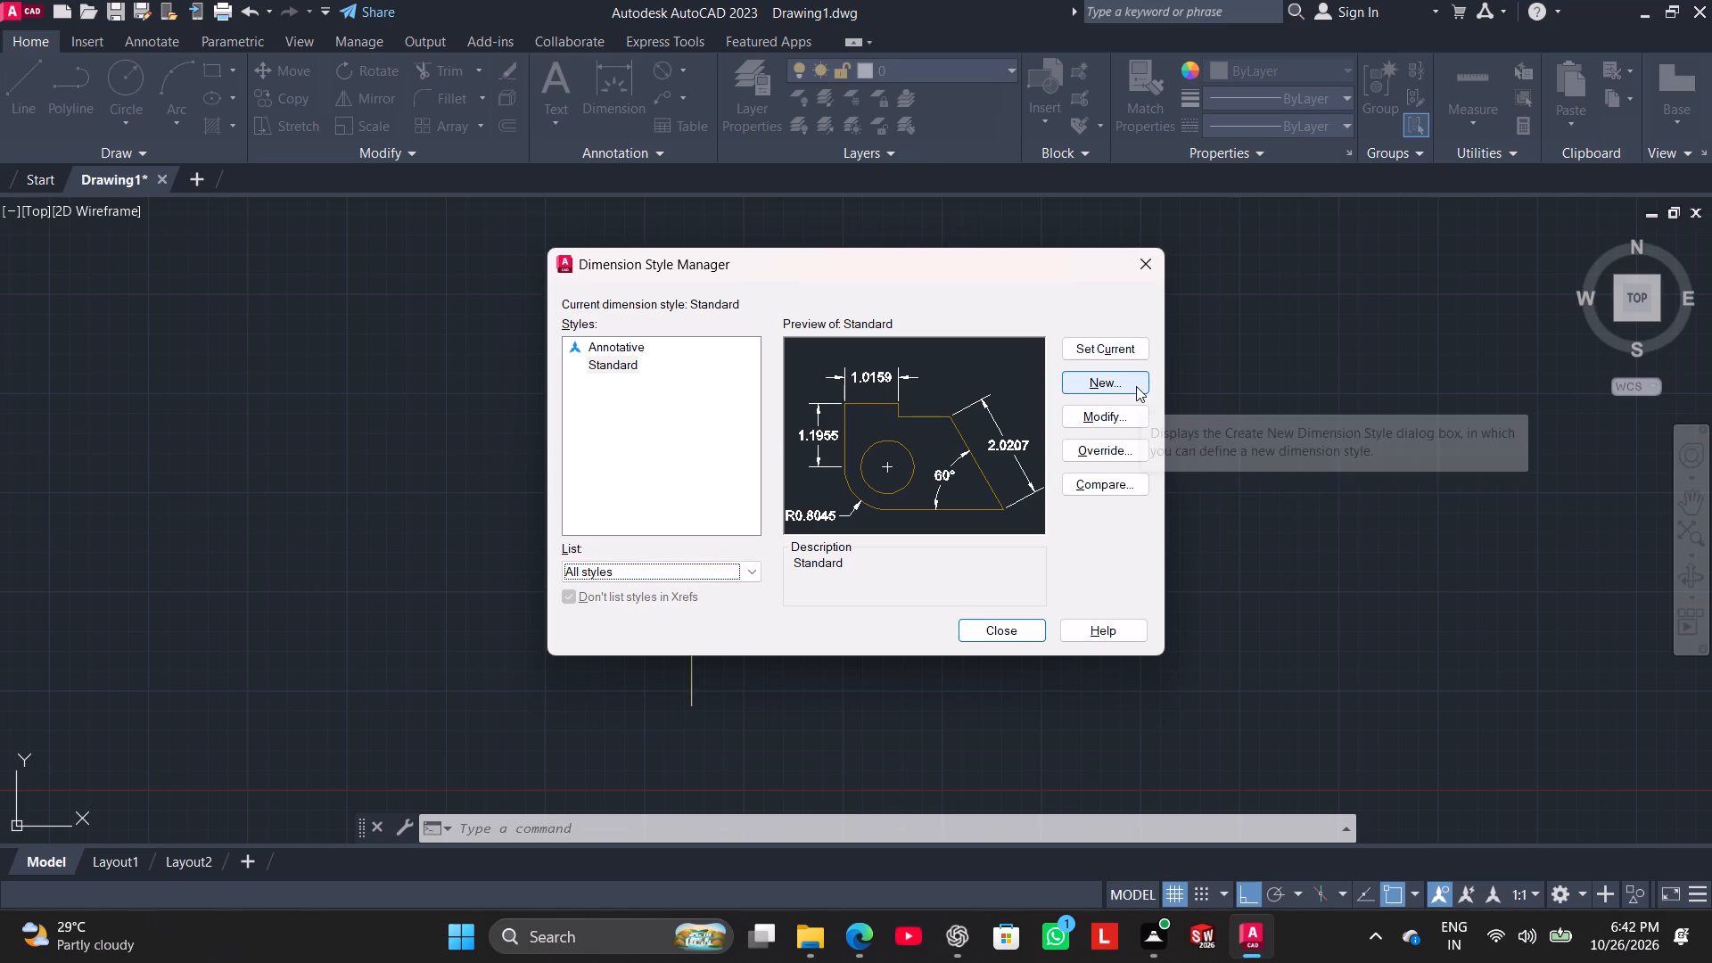
Create a new dimension style based on Standard with primary unit precision 0 and text height 2.5.
click(1136, 386)
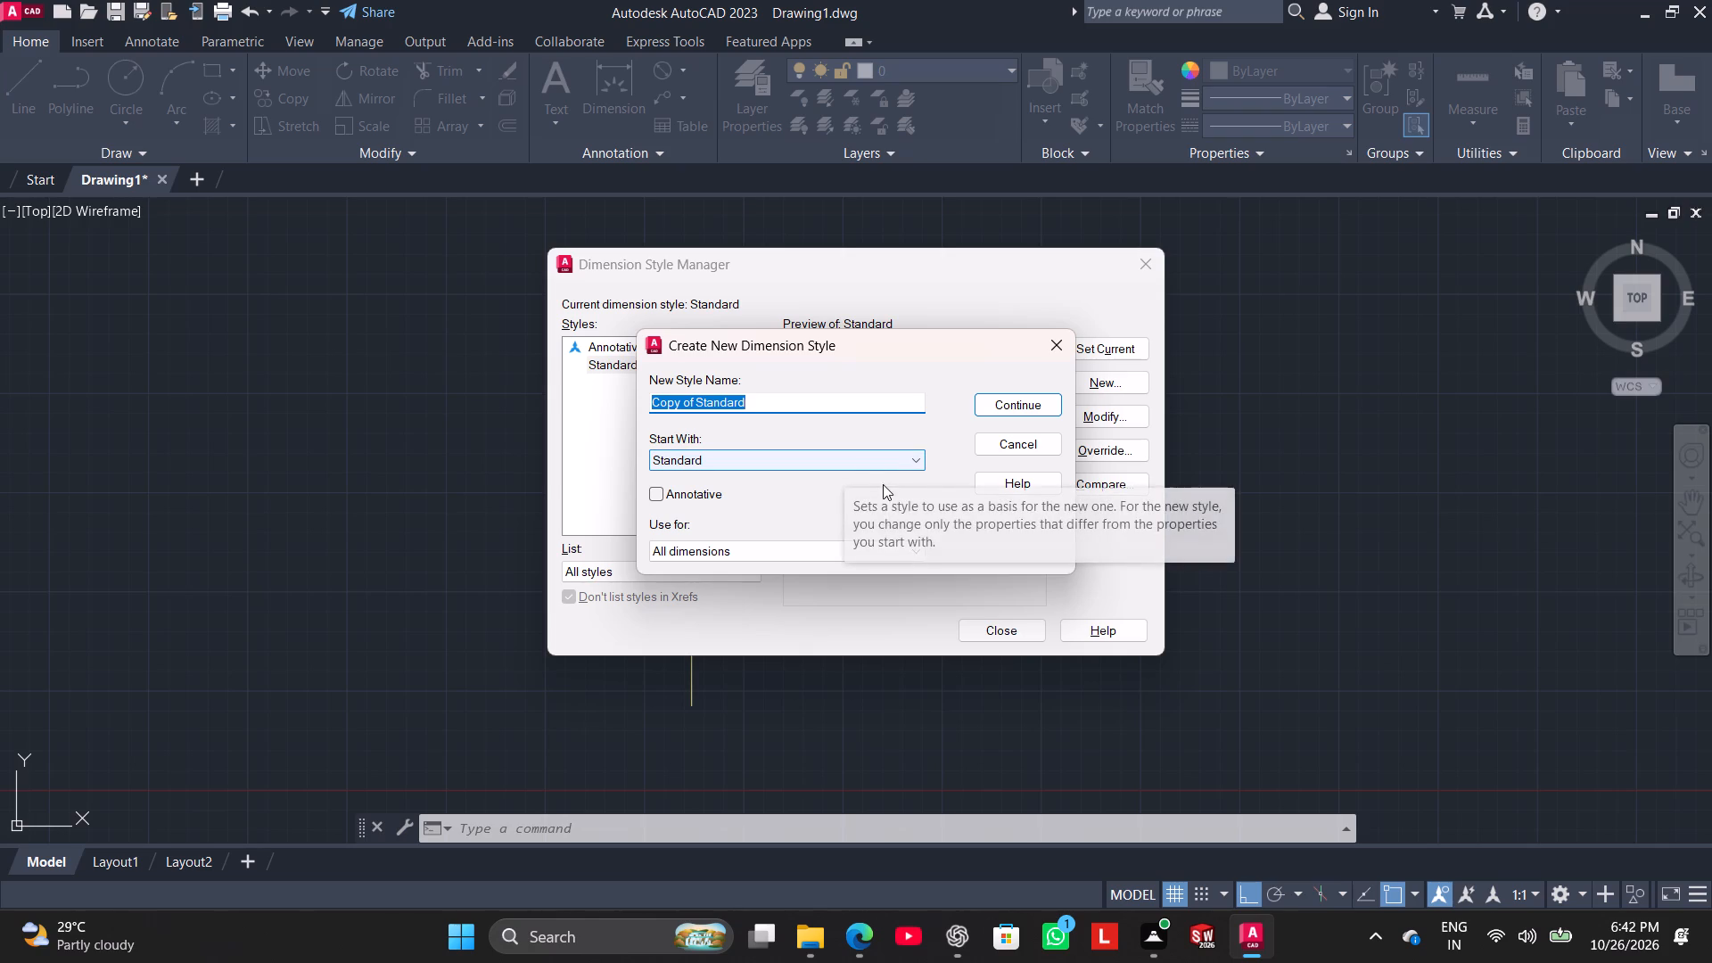
click(992, 414)
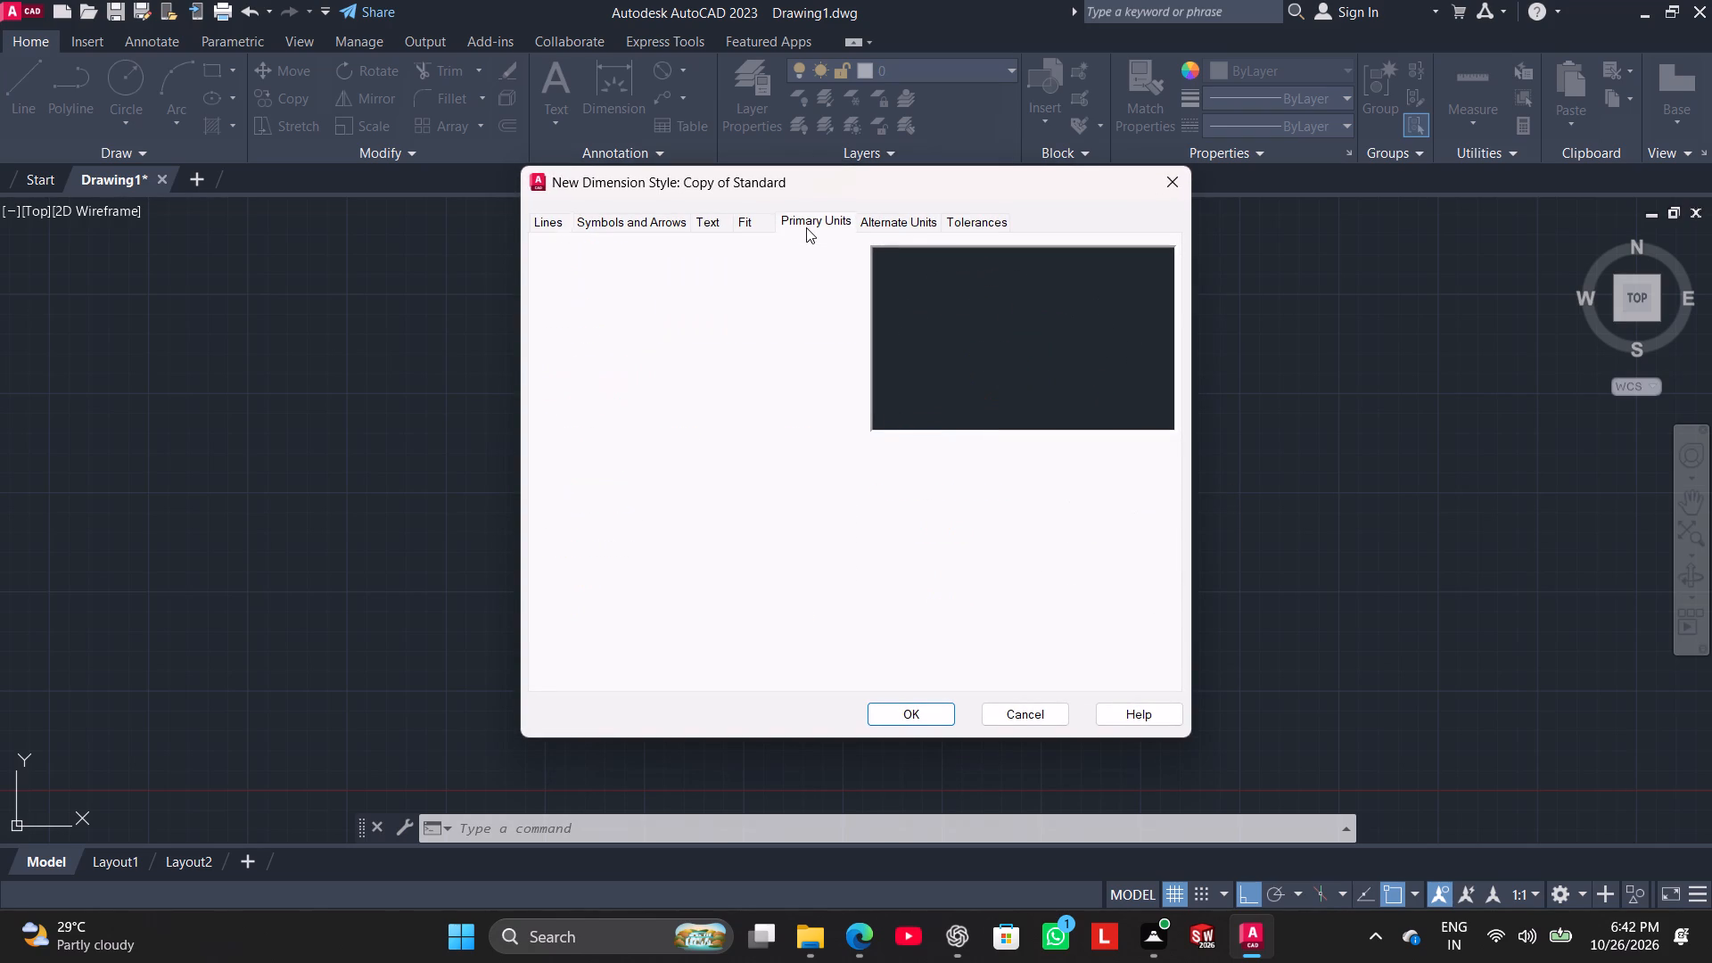
click(806, 227)
click(765, 224)
click(805, 226)
click(778, 299)
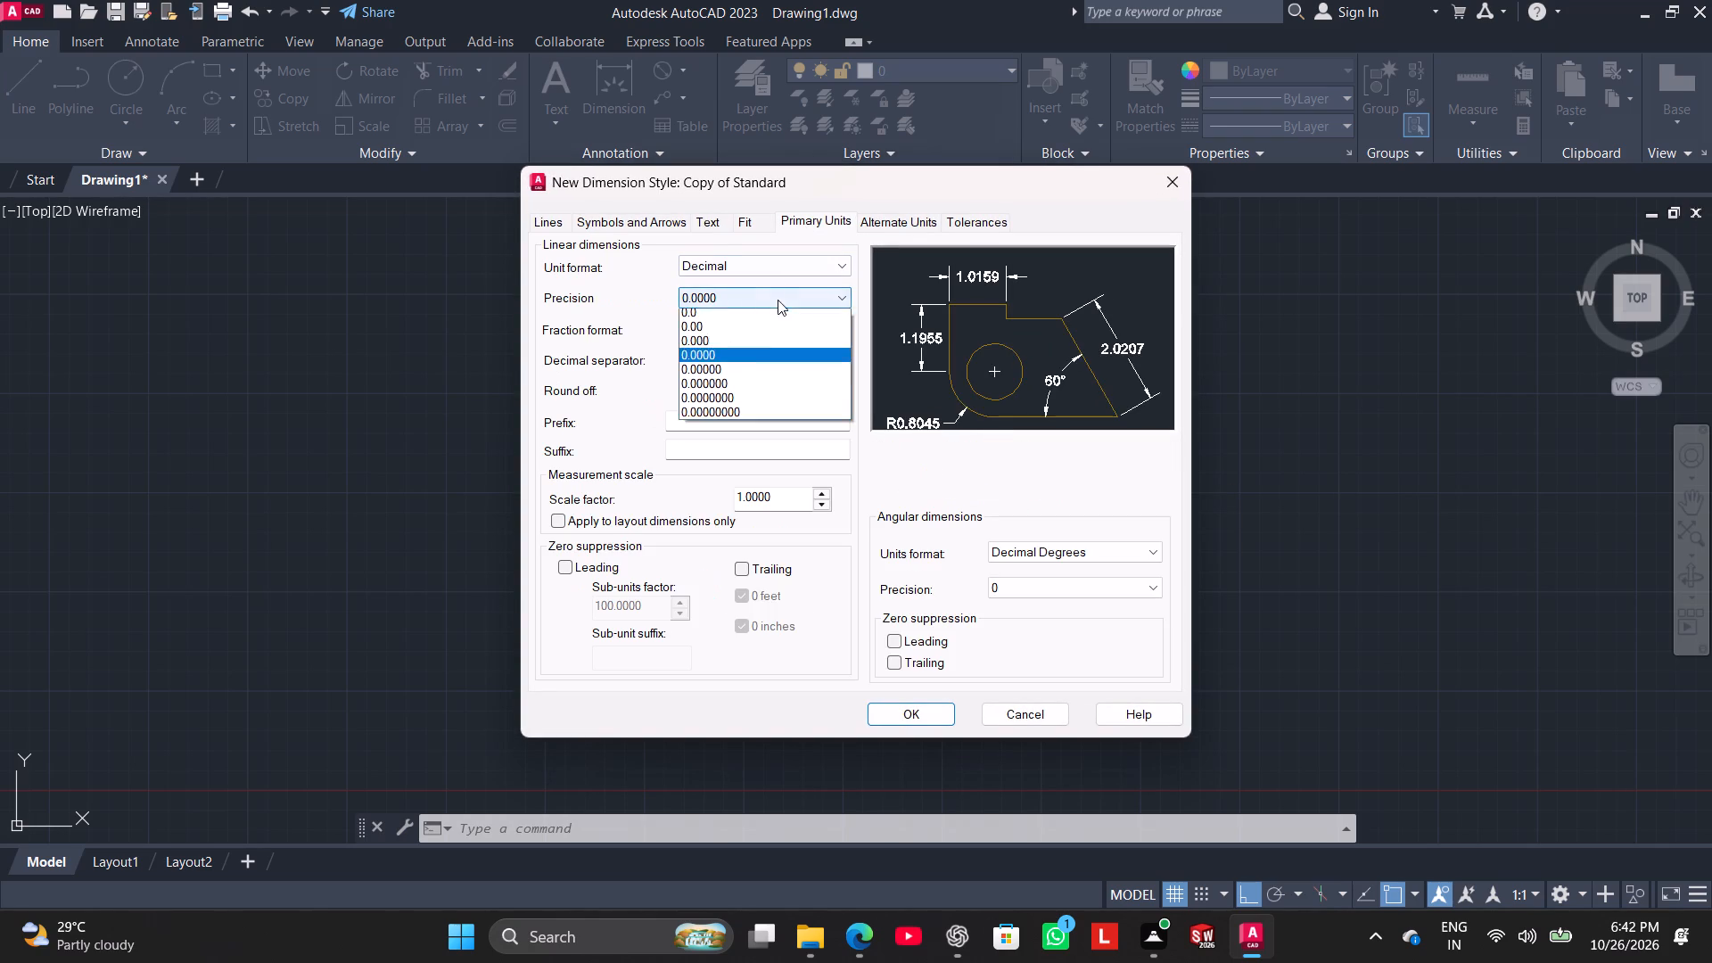
click(771, 316)
click(715, 226)
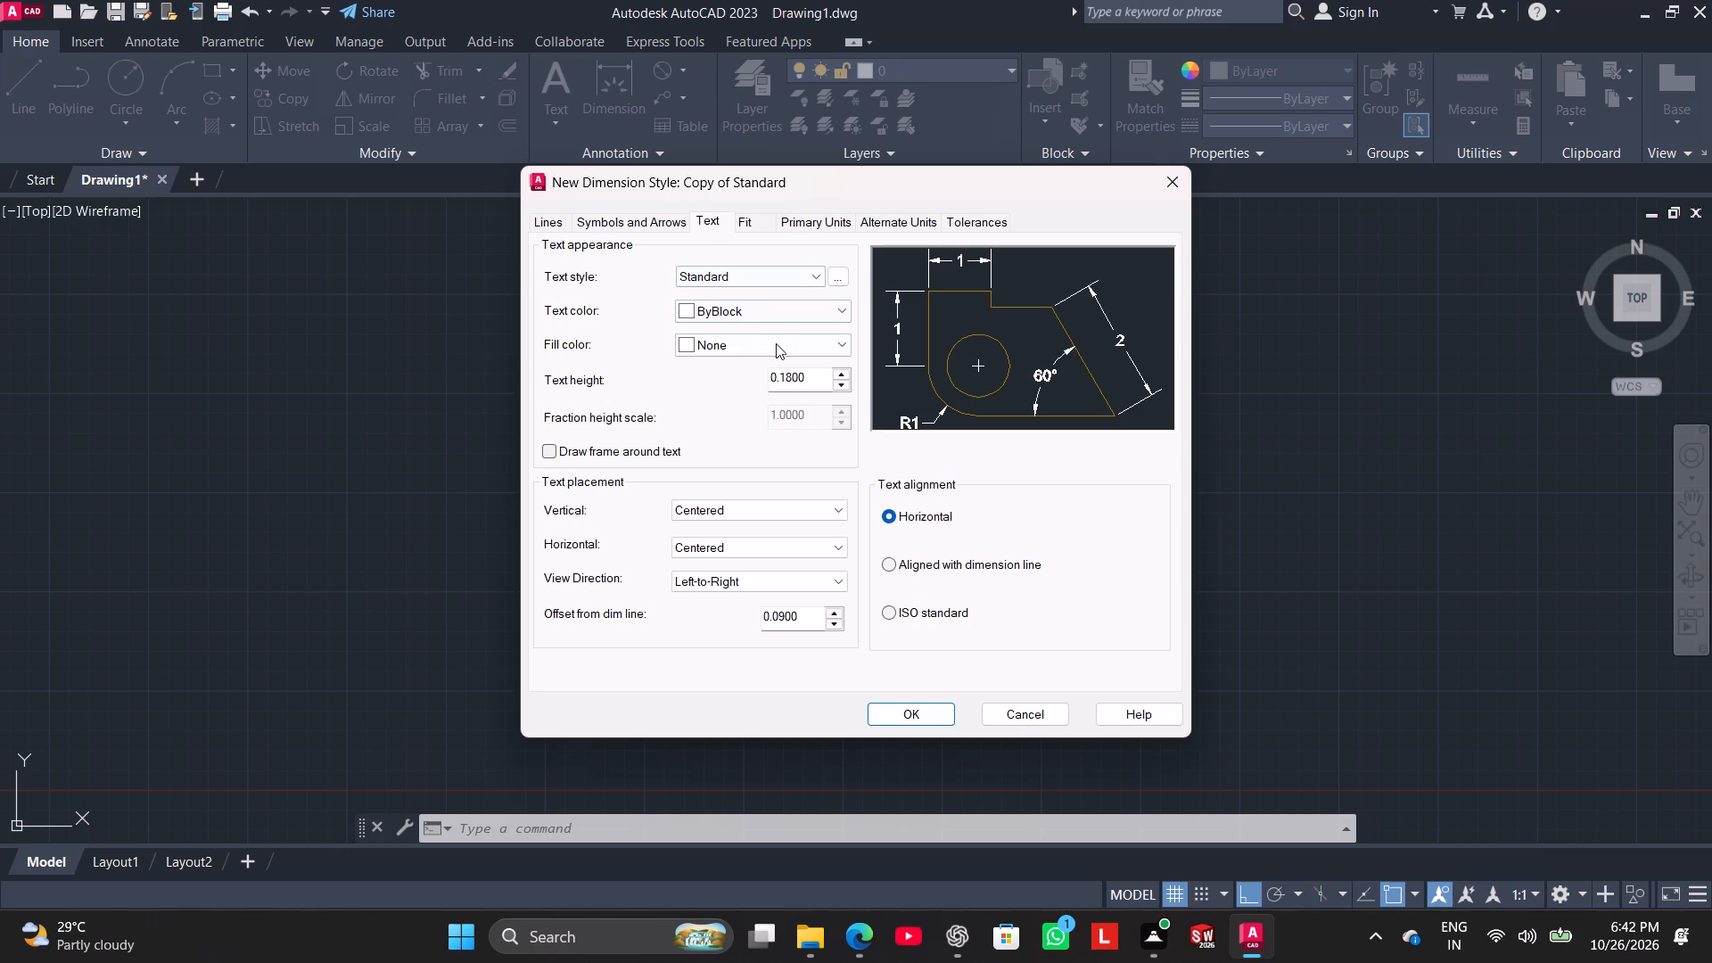
double_click(802, 376)
text(2.5)
key(Return)
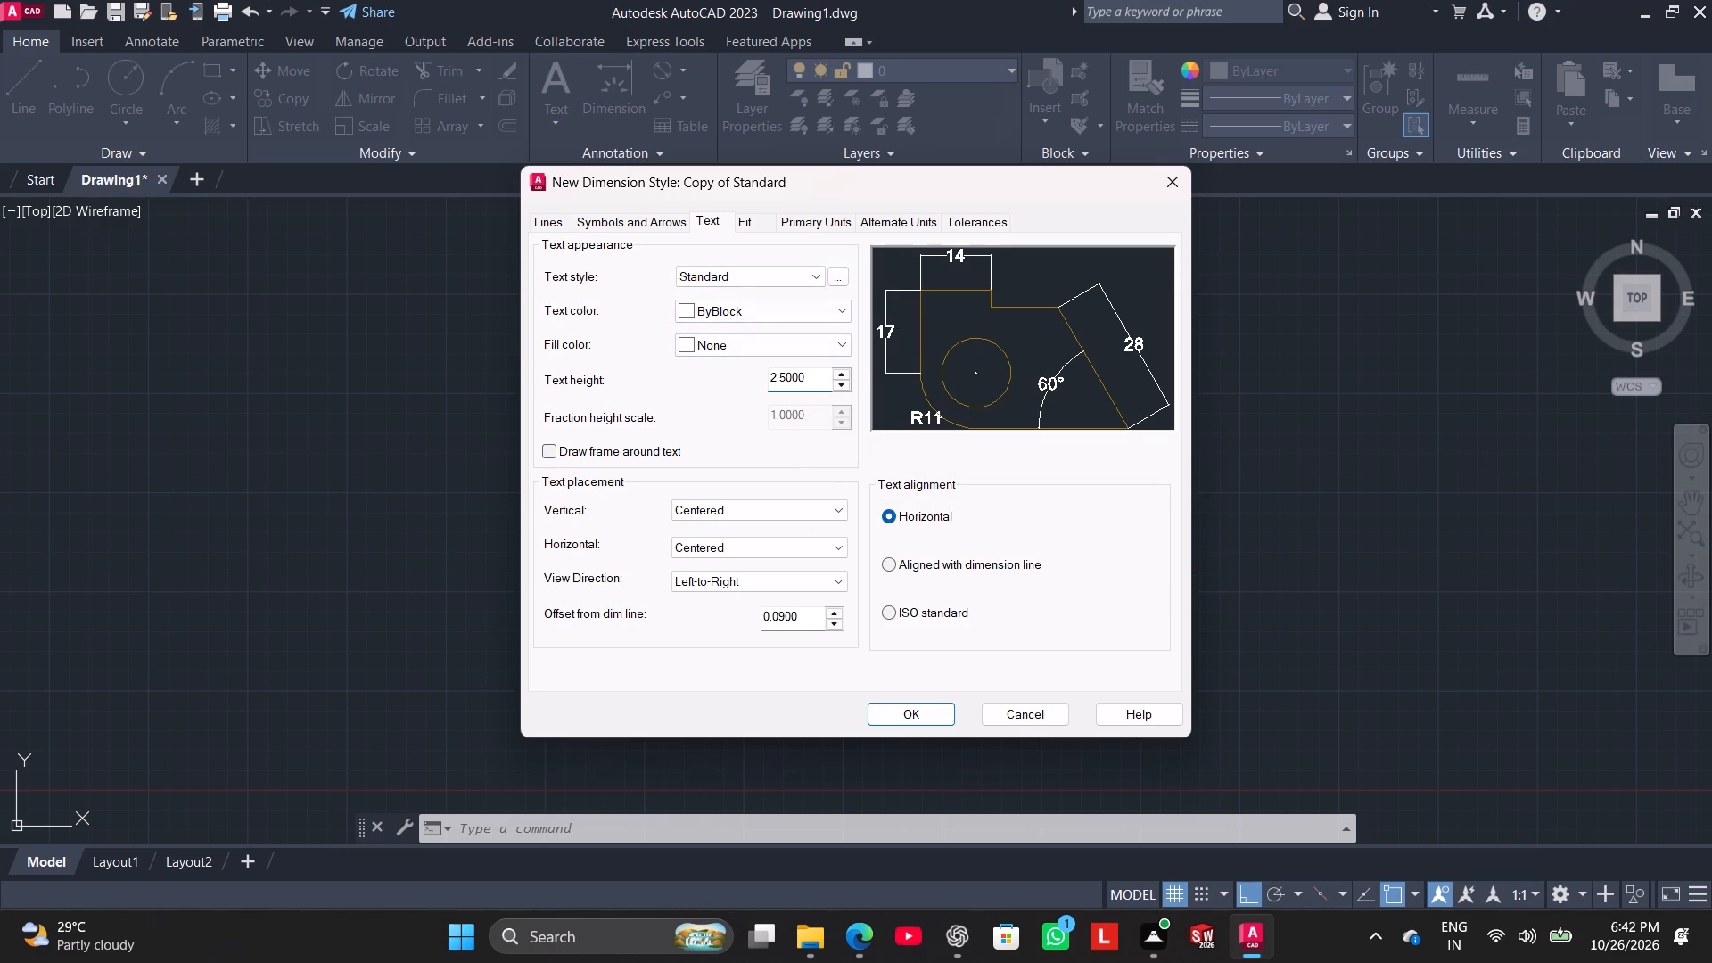
click(940, 710)
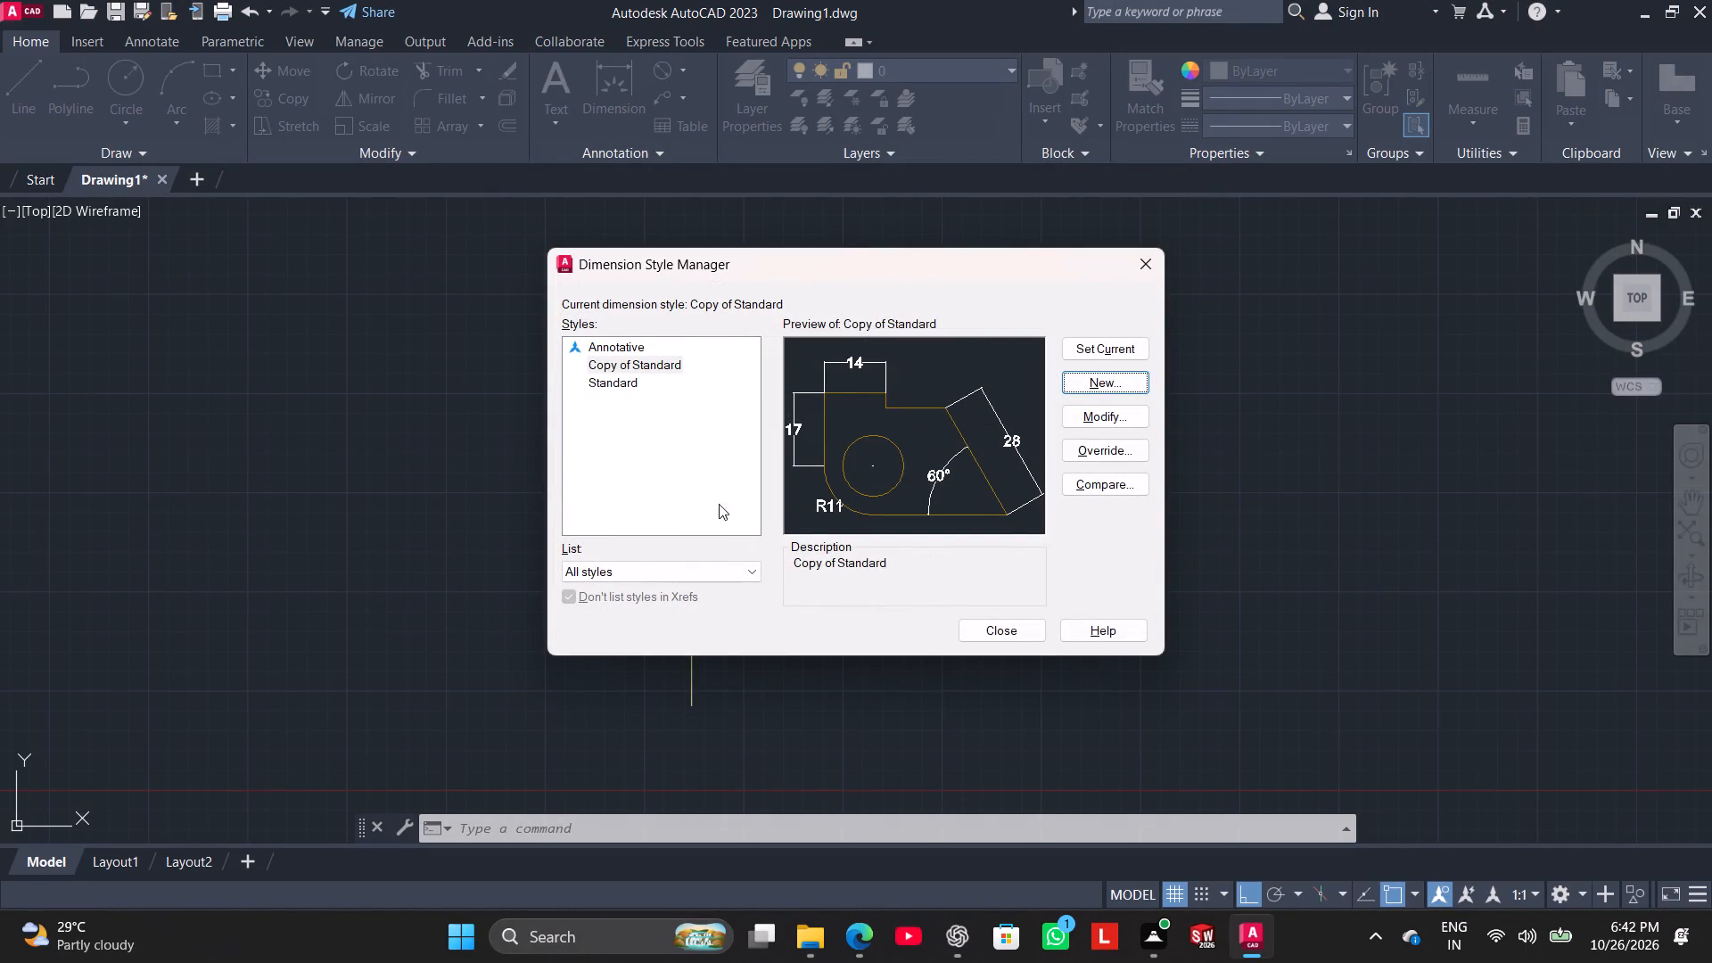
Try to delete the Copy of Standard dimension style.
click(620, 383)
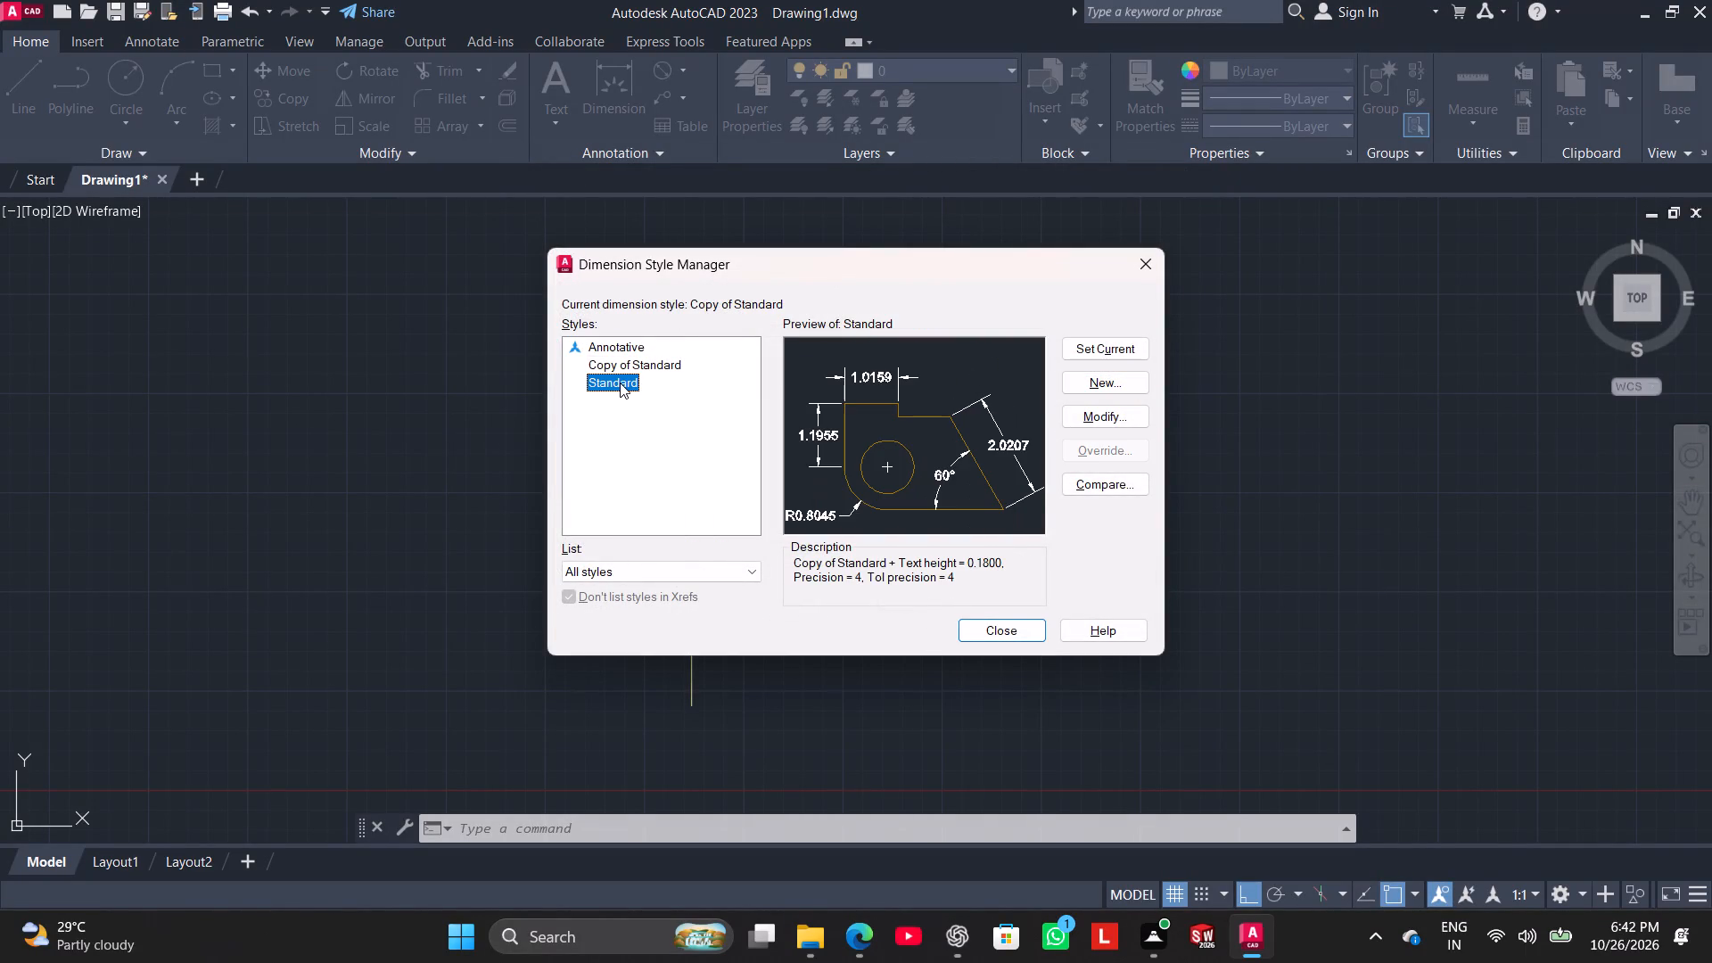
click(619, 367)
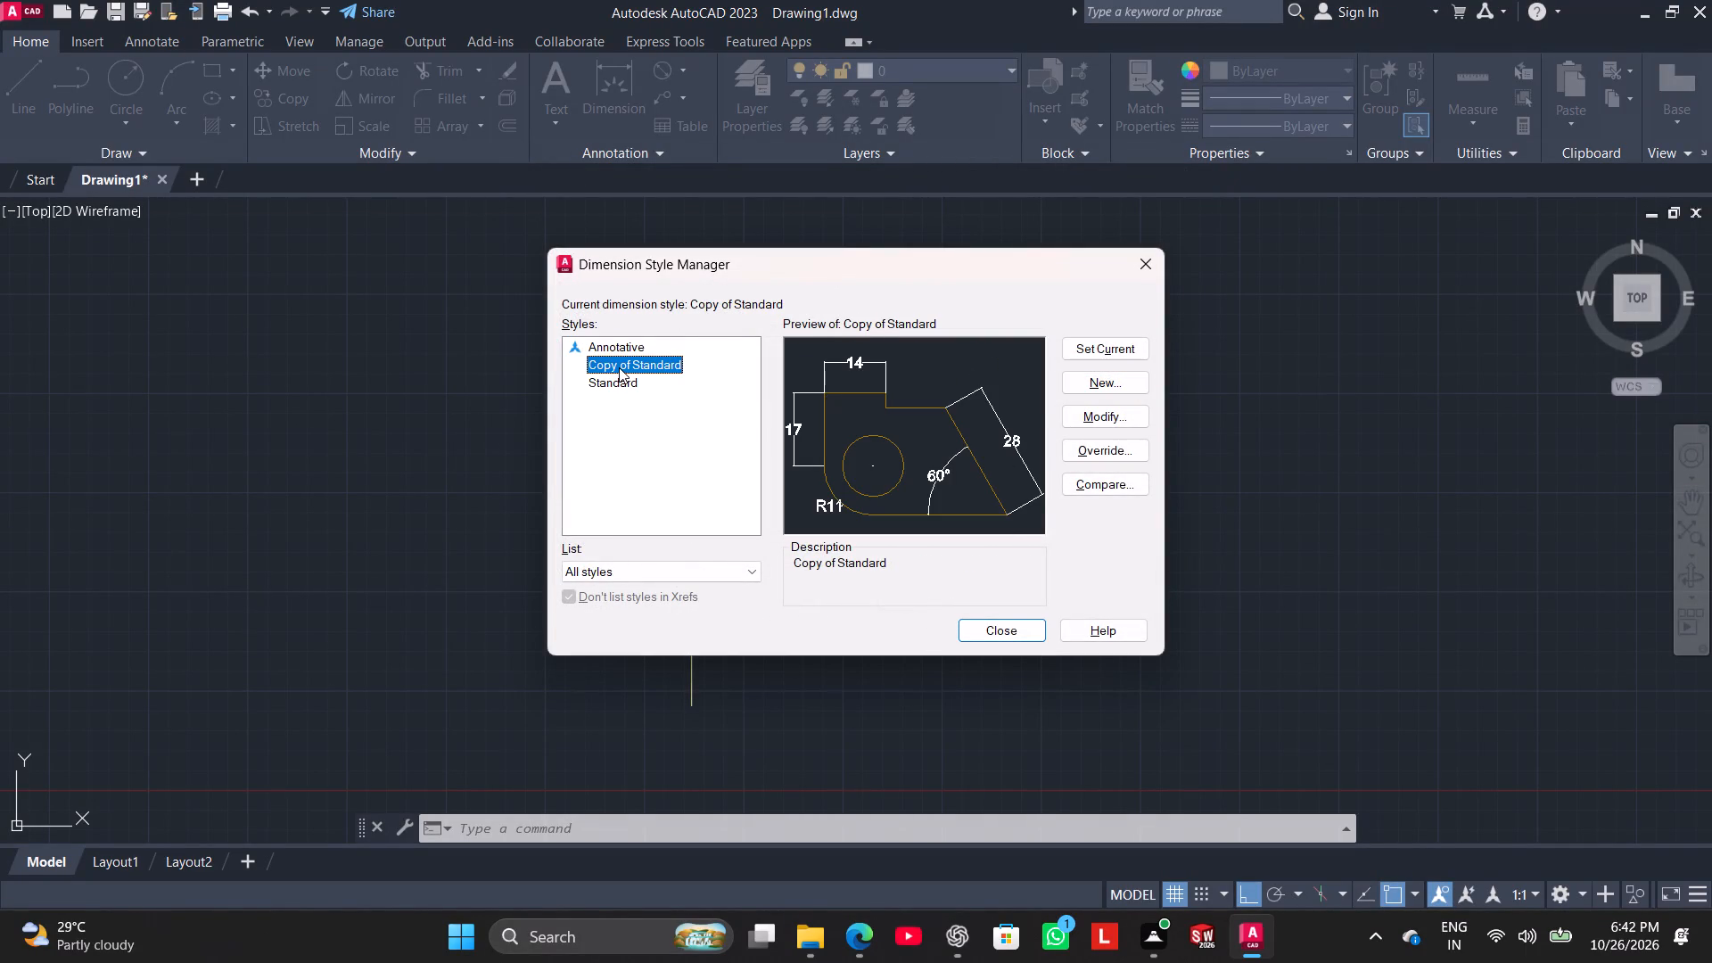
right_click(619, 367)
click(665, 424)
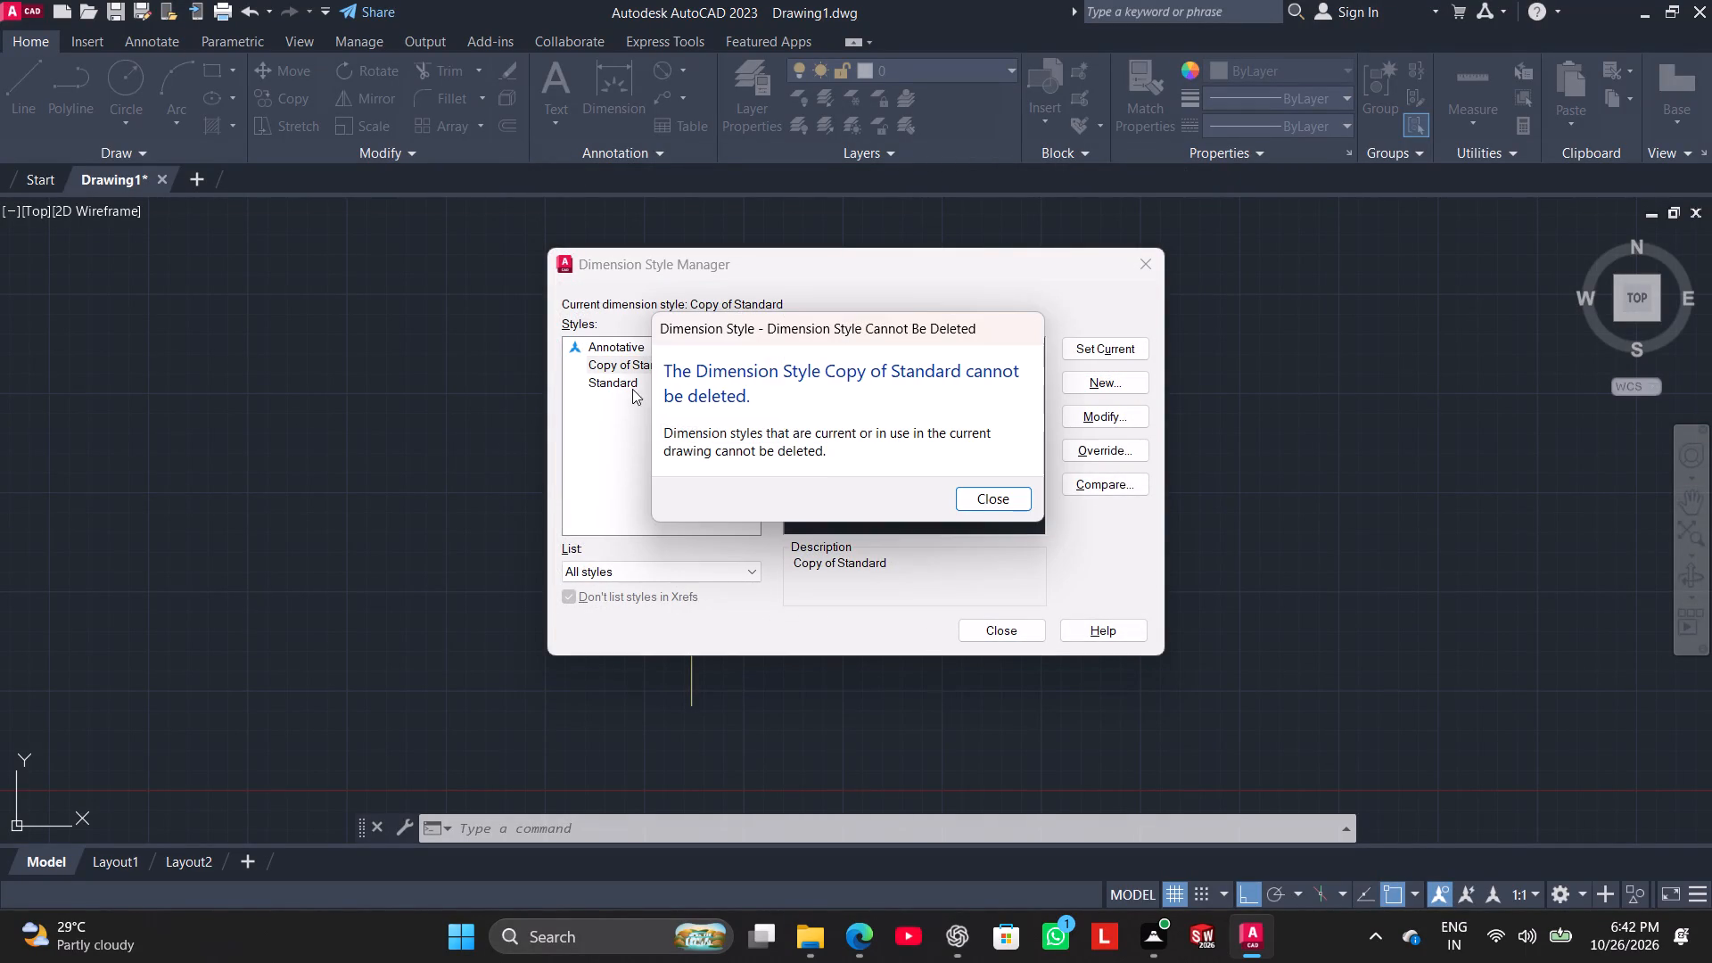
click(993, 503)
Modify the Standard dimension style to a text height of 2.5 and a primary unit precision of 0.
click(618, 388)
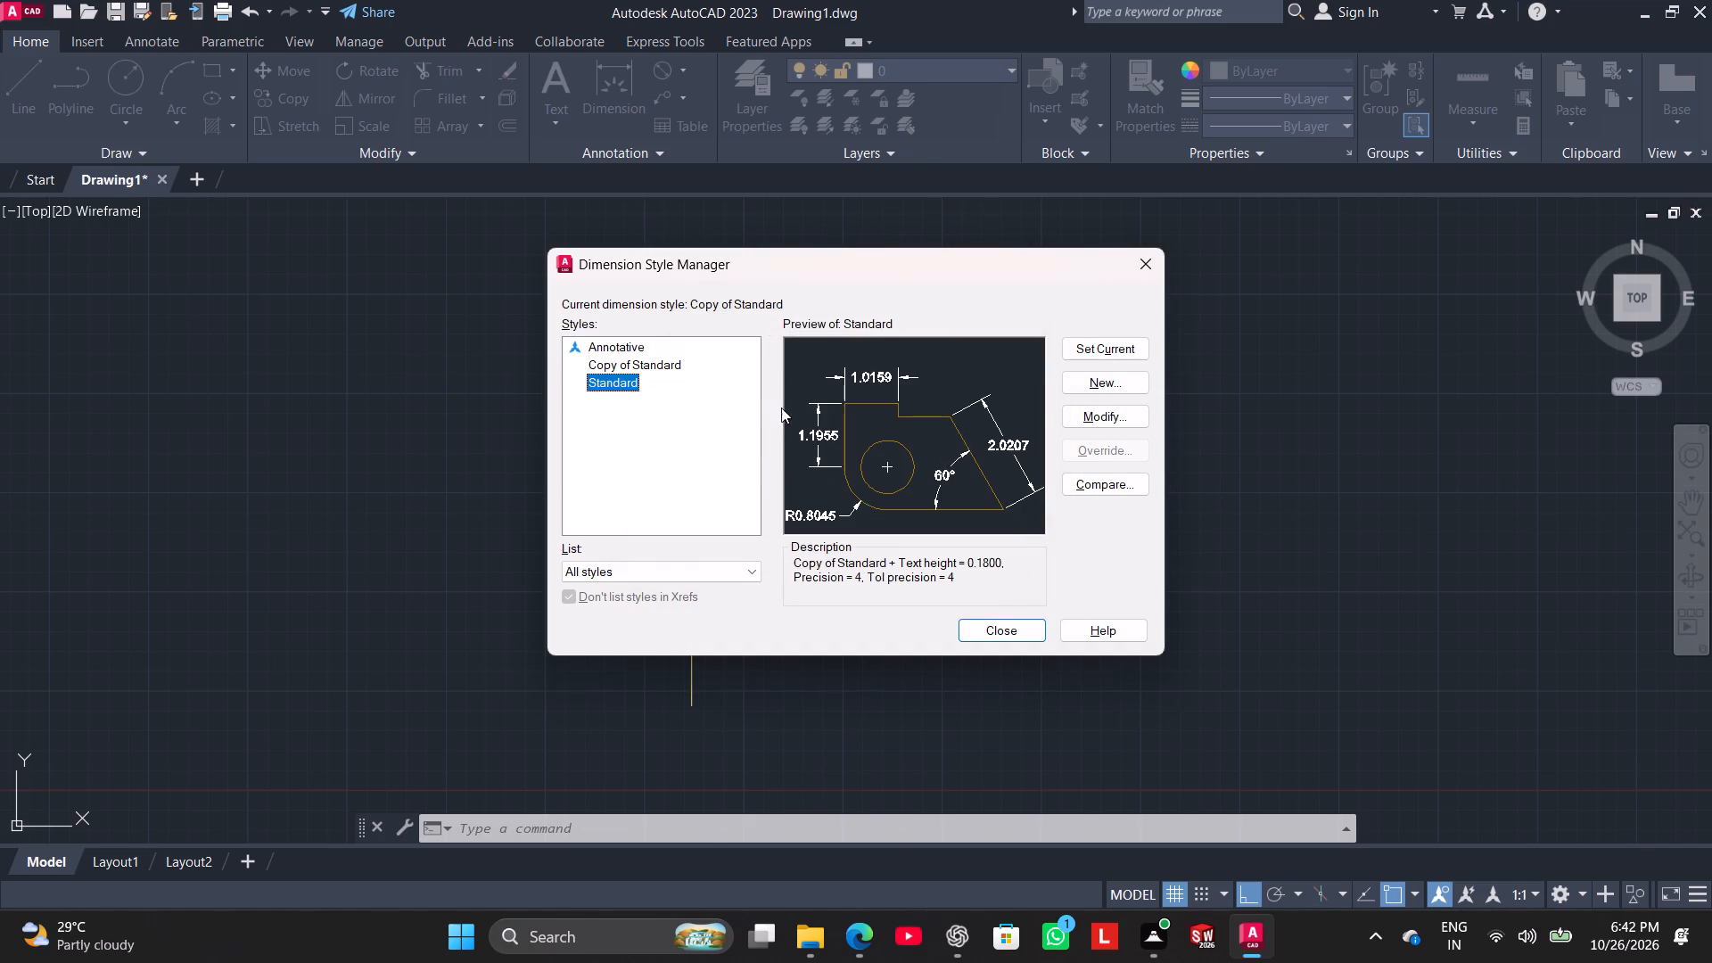
click(1074, 416)
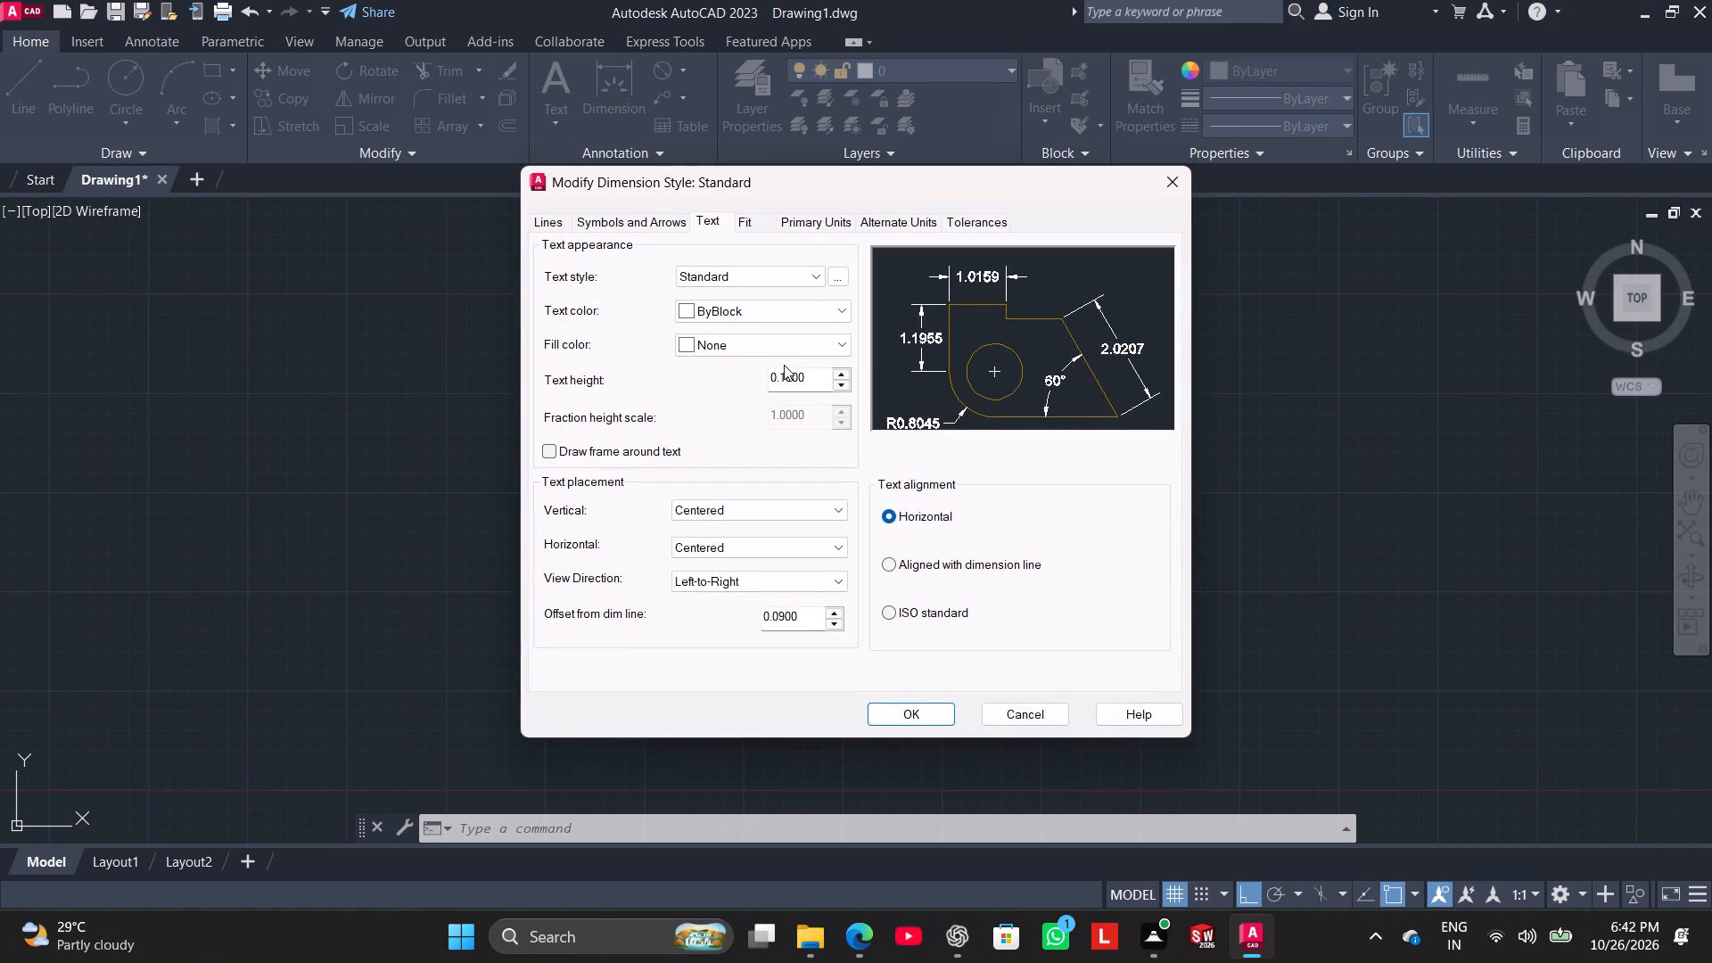
double_click(790, 373)
text(2.5)
key(Return)
click(802, 221)
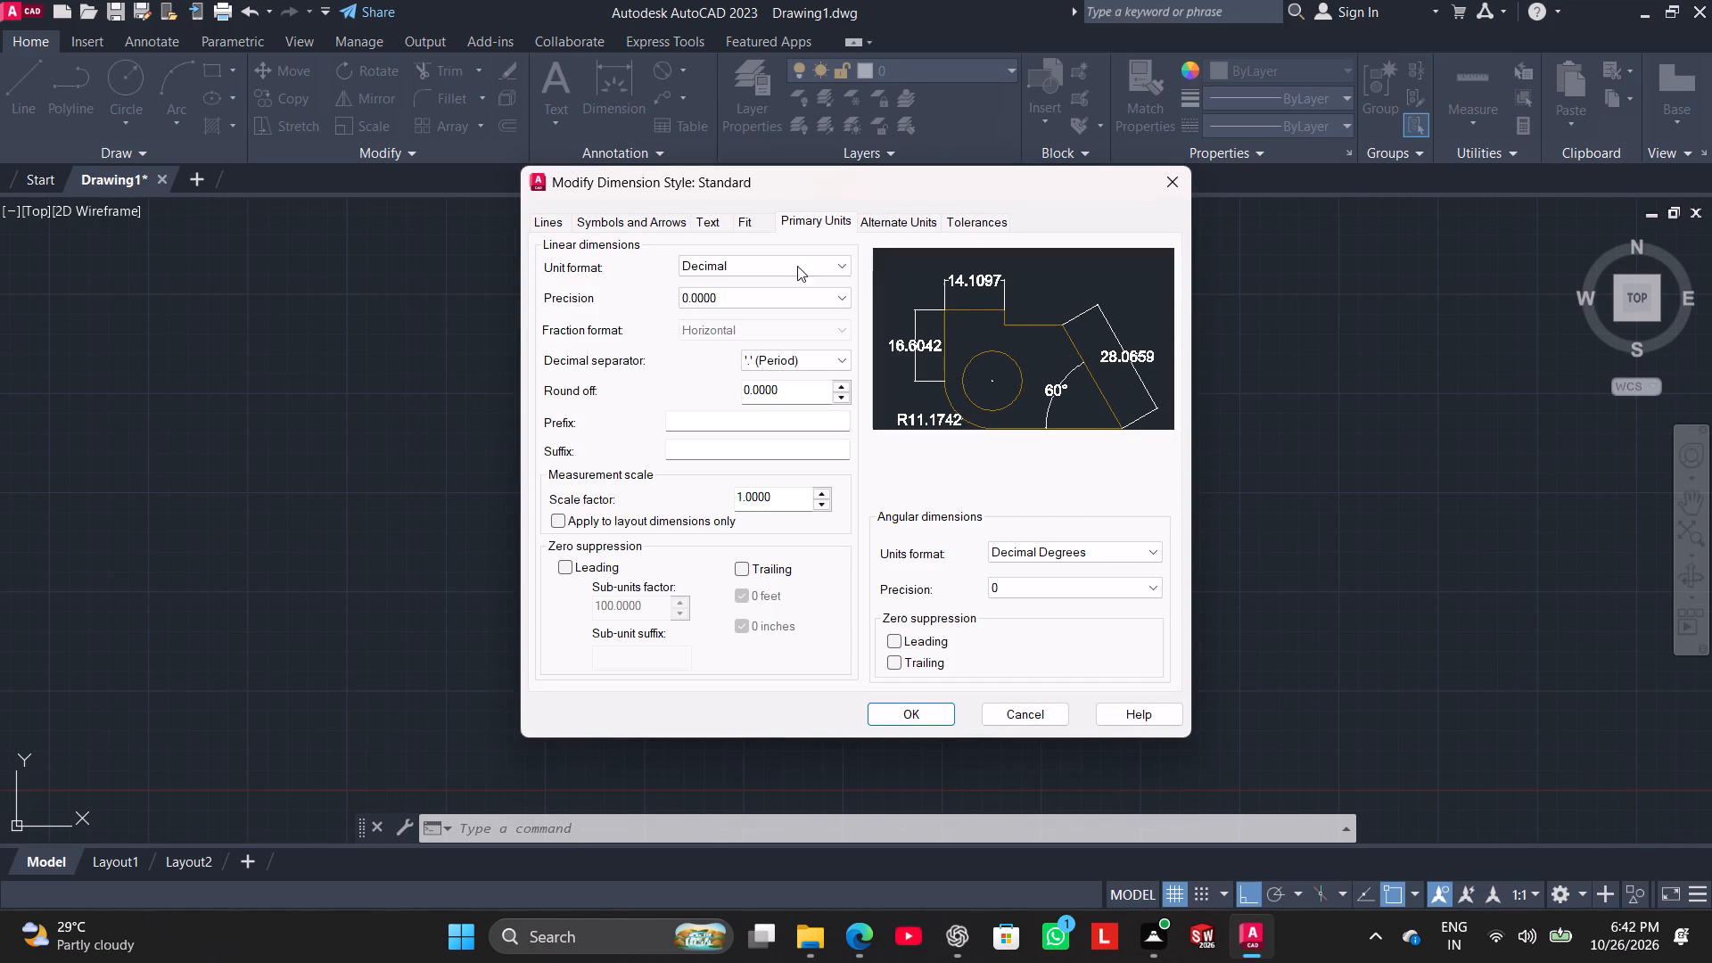
click(797, 292)
click(797, 311)
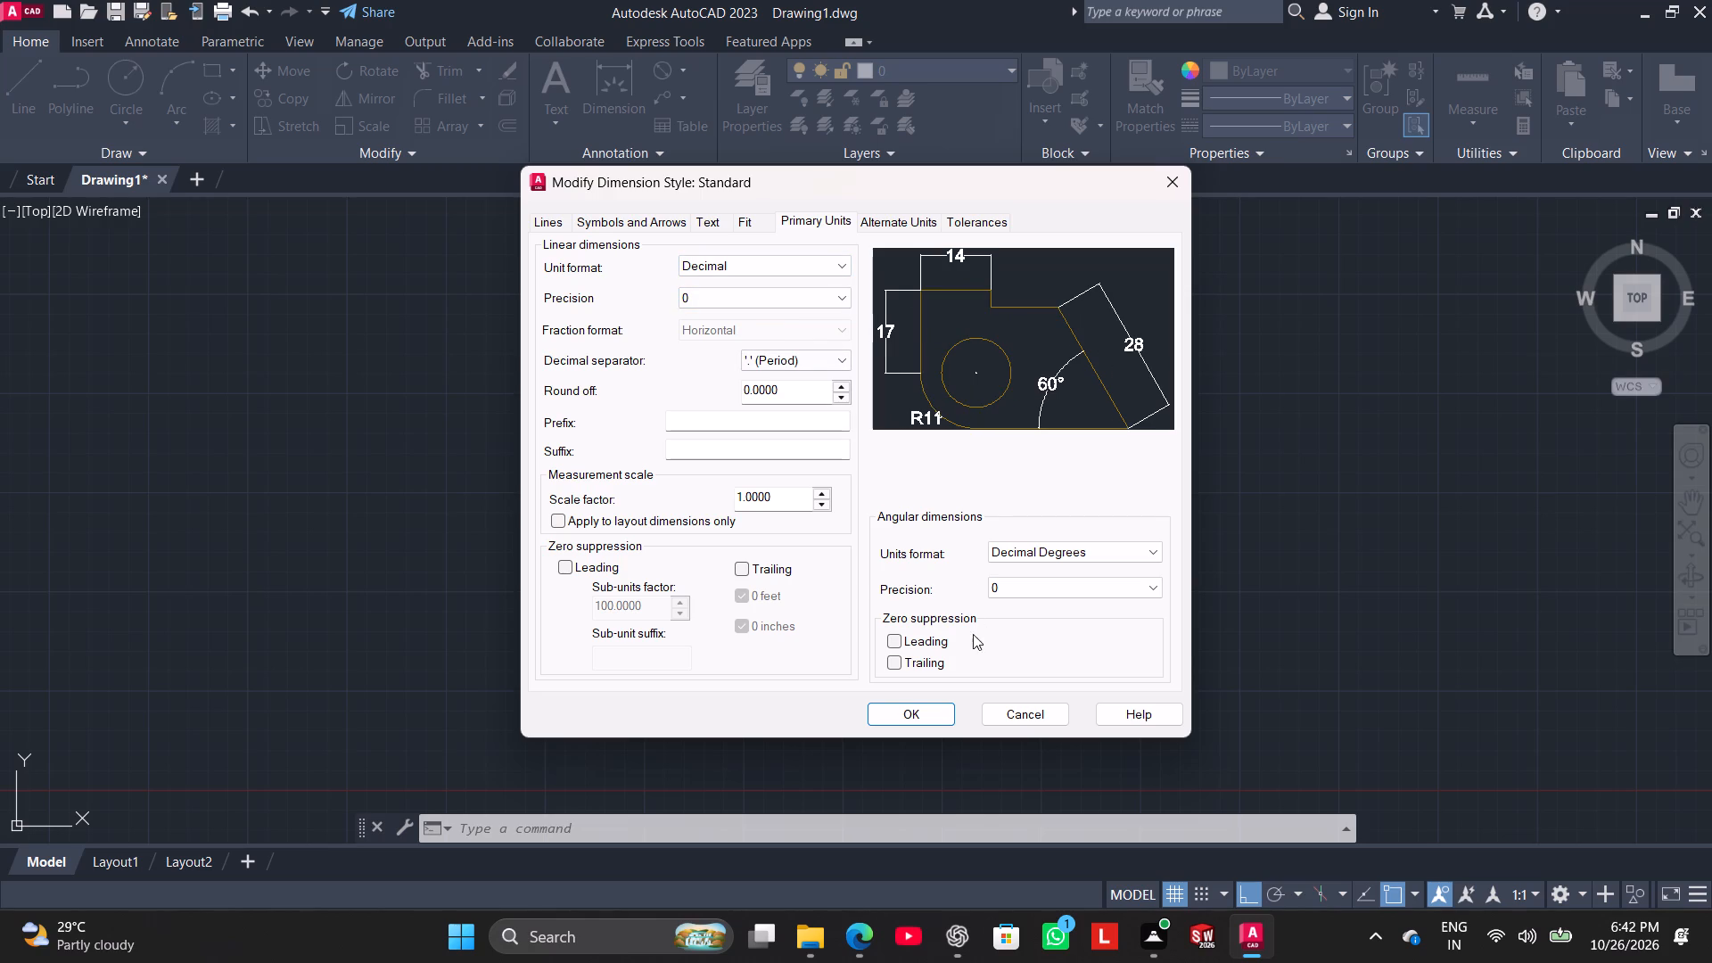
click(932, 703)
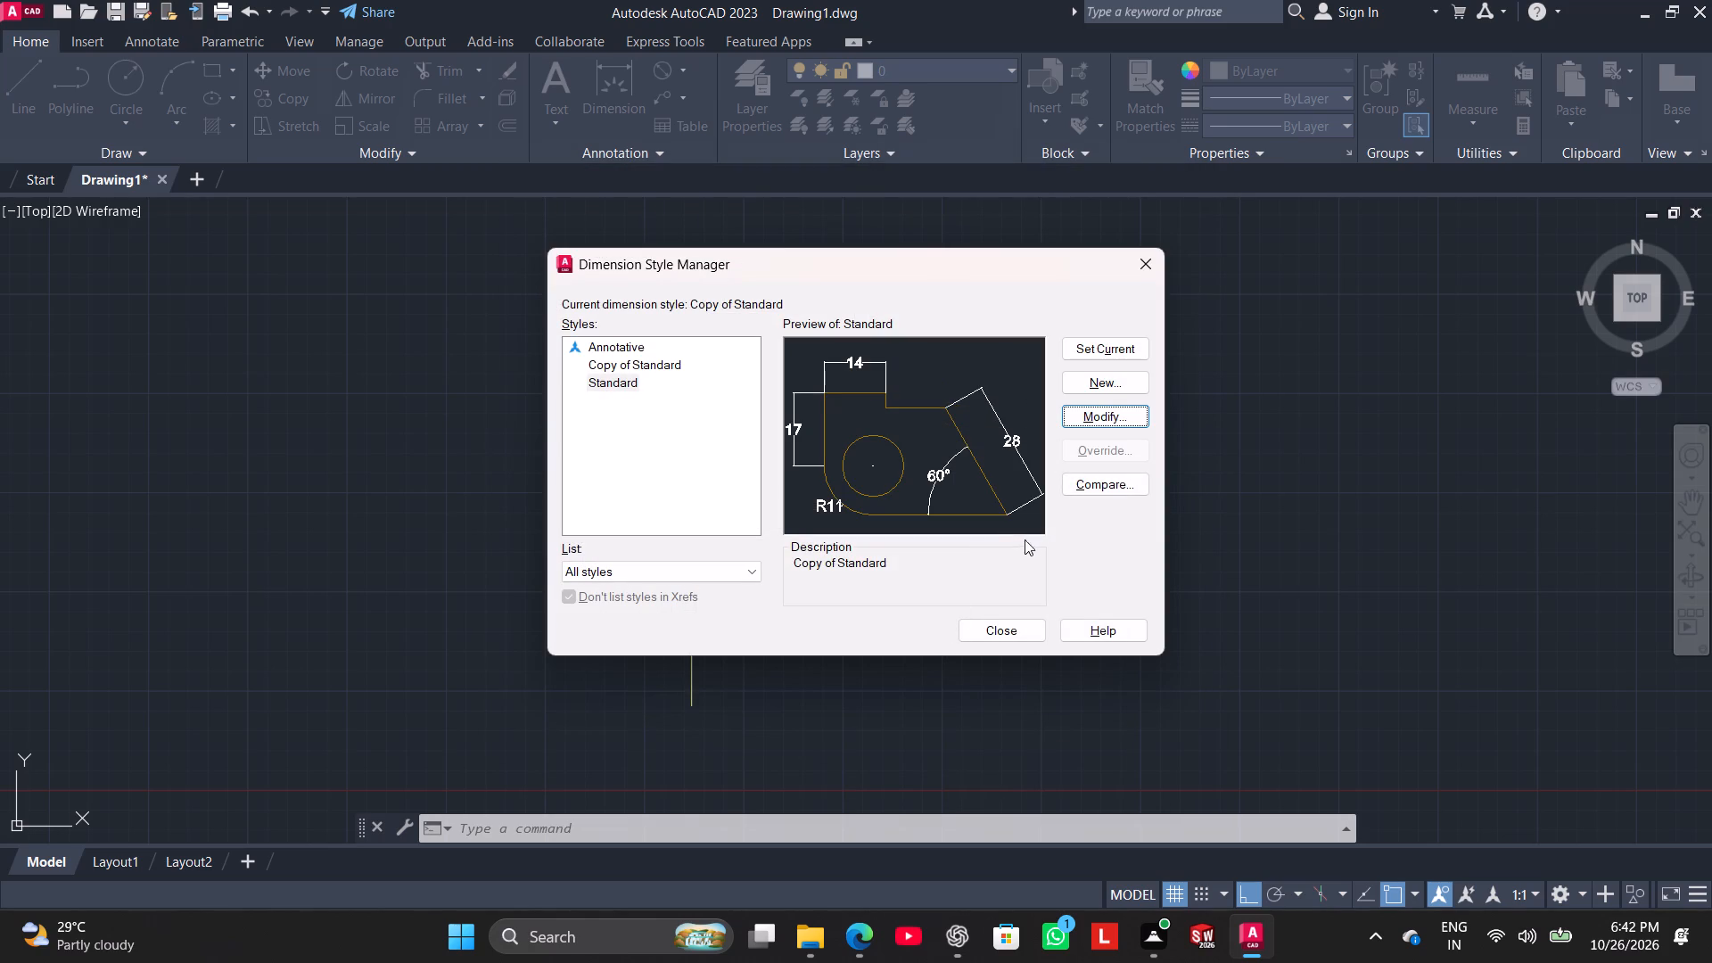
Compare the Standard dimension style with Copy of Standard.
click(1104, 477)
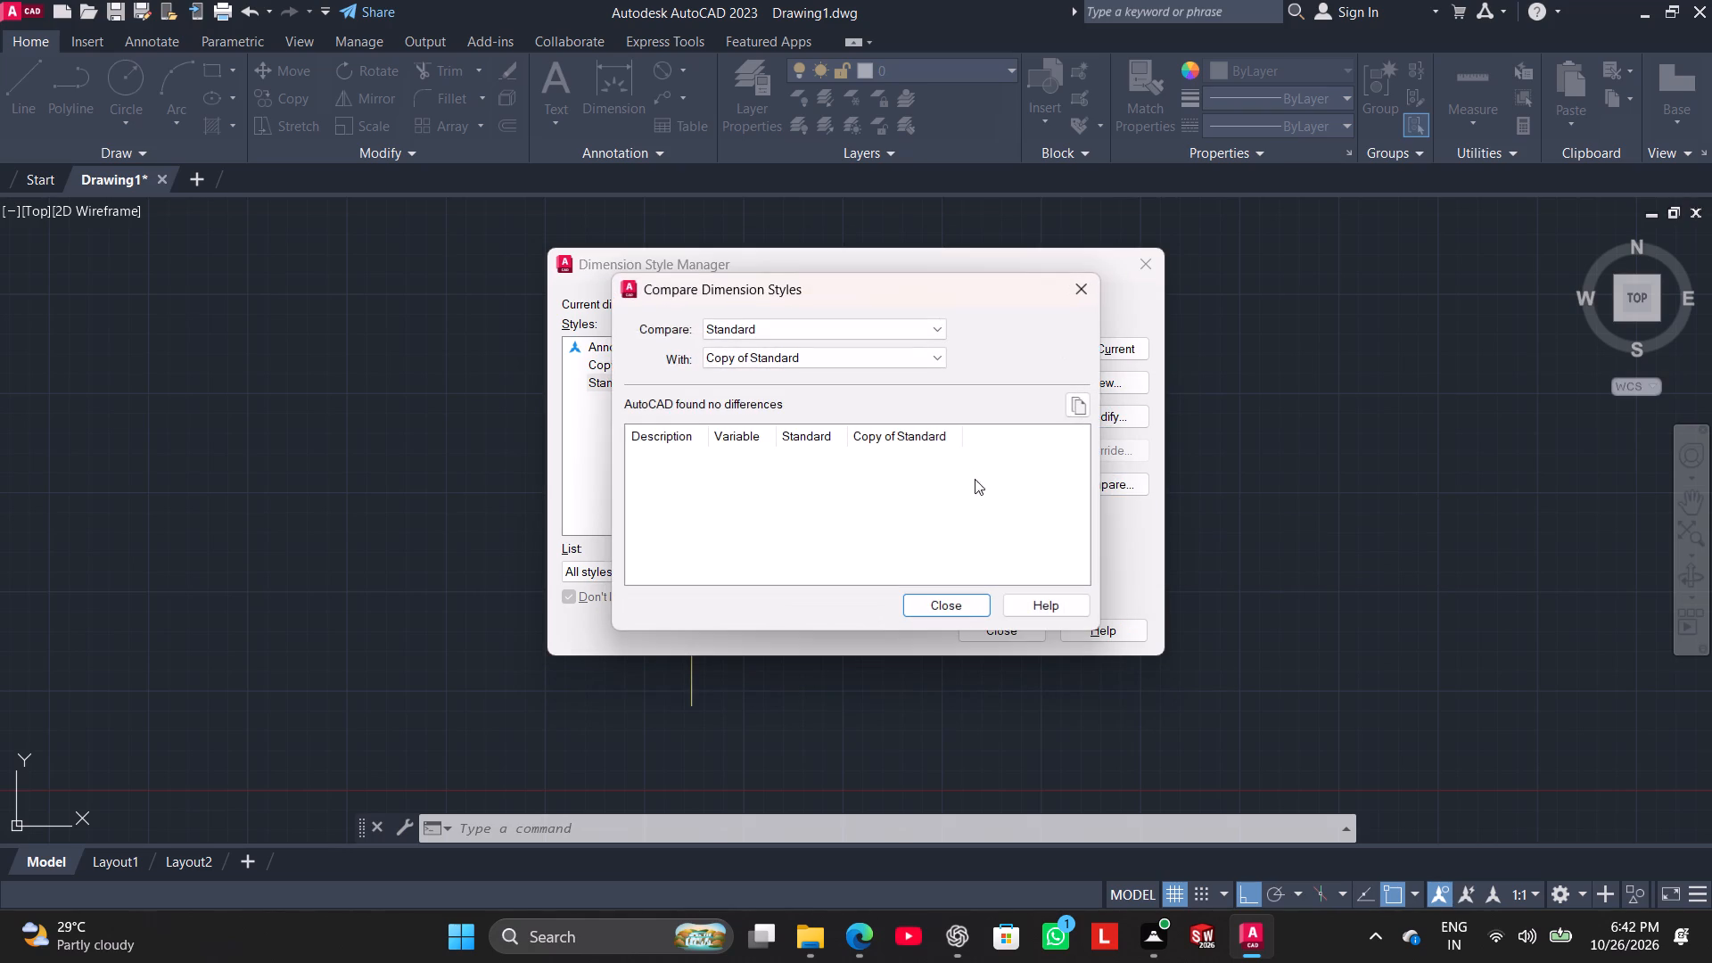
click(962, 604)
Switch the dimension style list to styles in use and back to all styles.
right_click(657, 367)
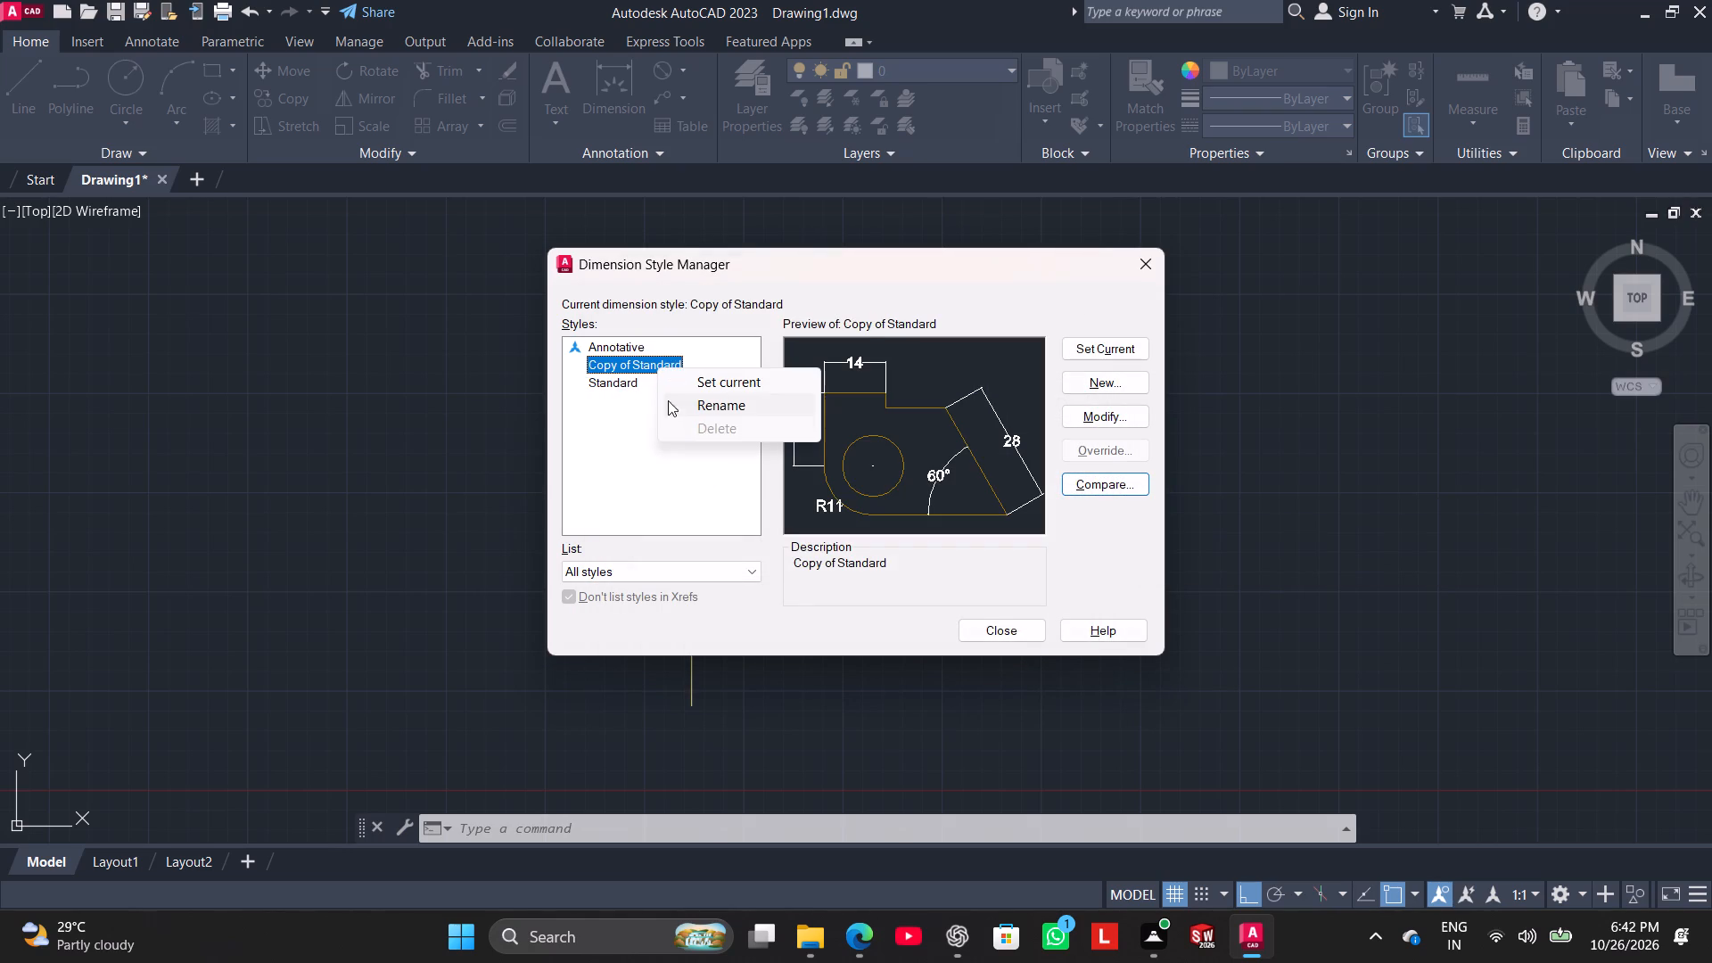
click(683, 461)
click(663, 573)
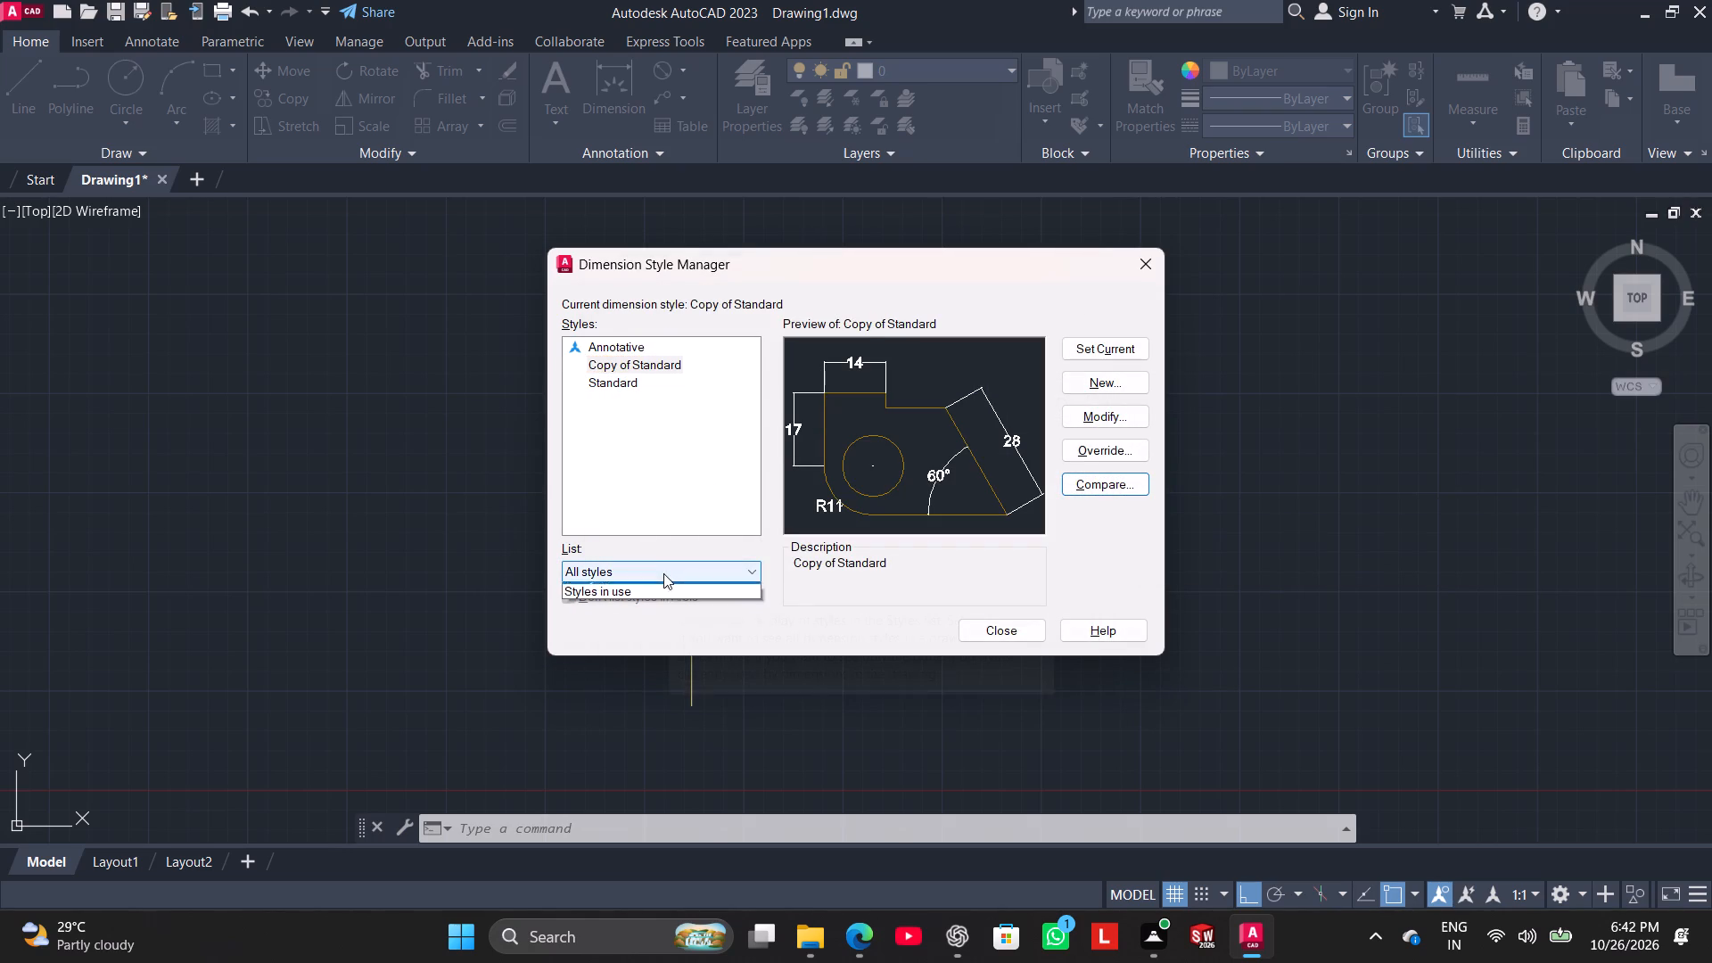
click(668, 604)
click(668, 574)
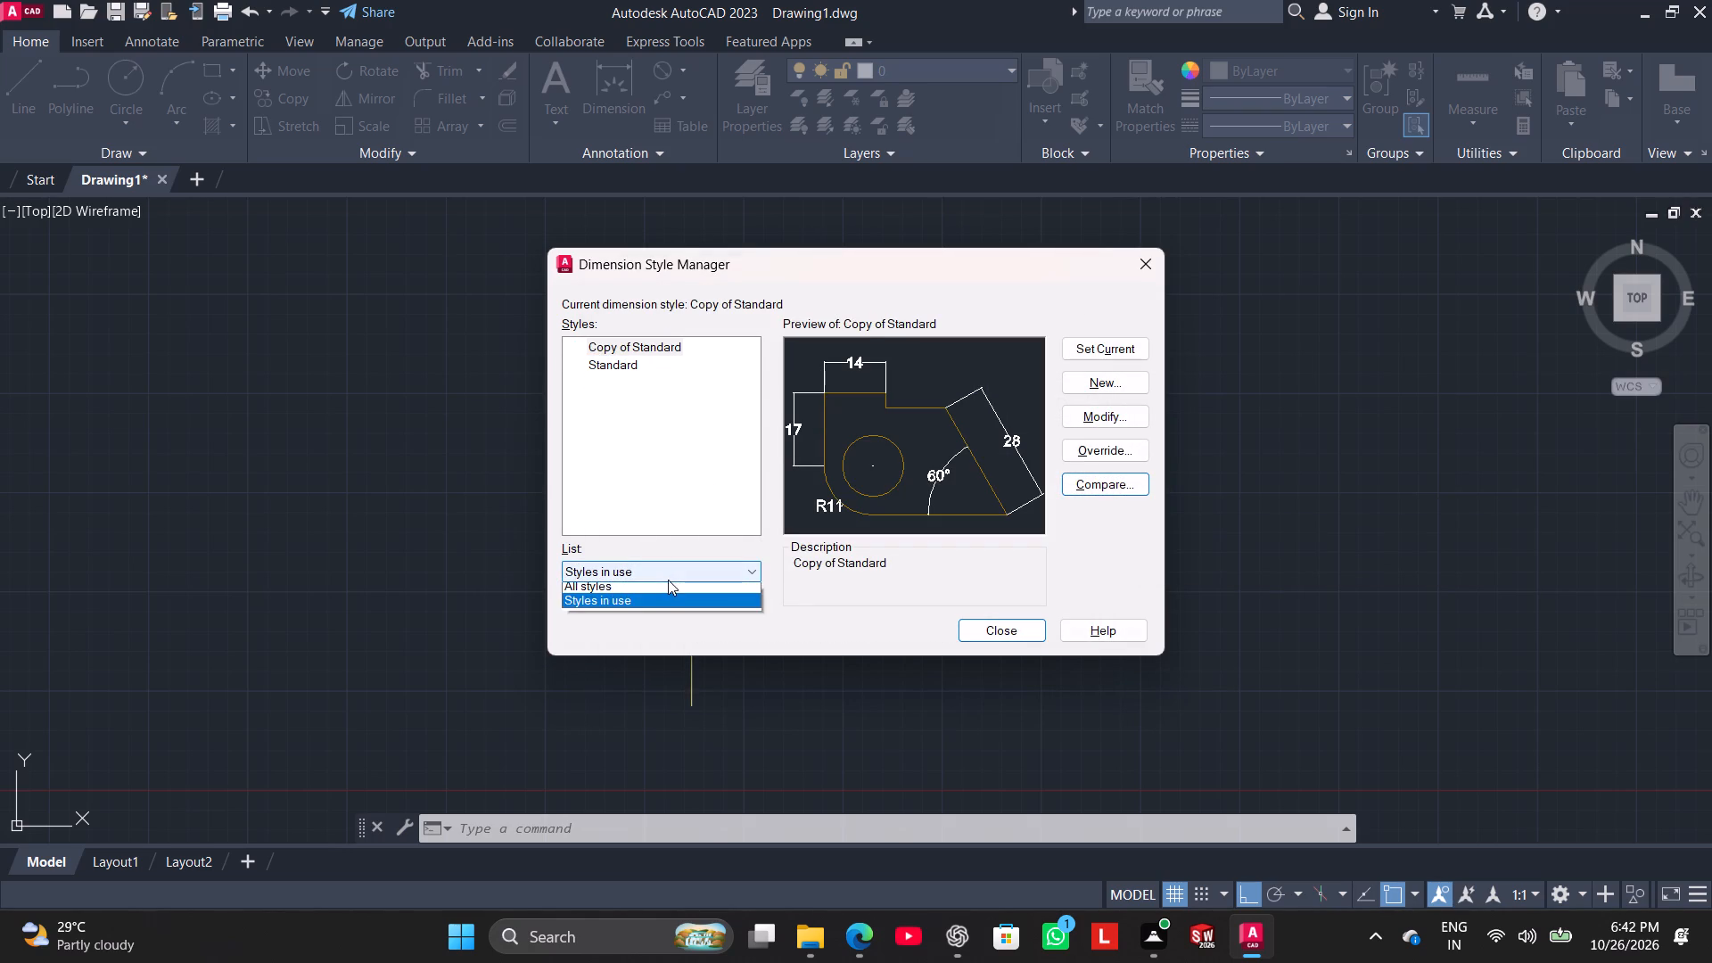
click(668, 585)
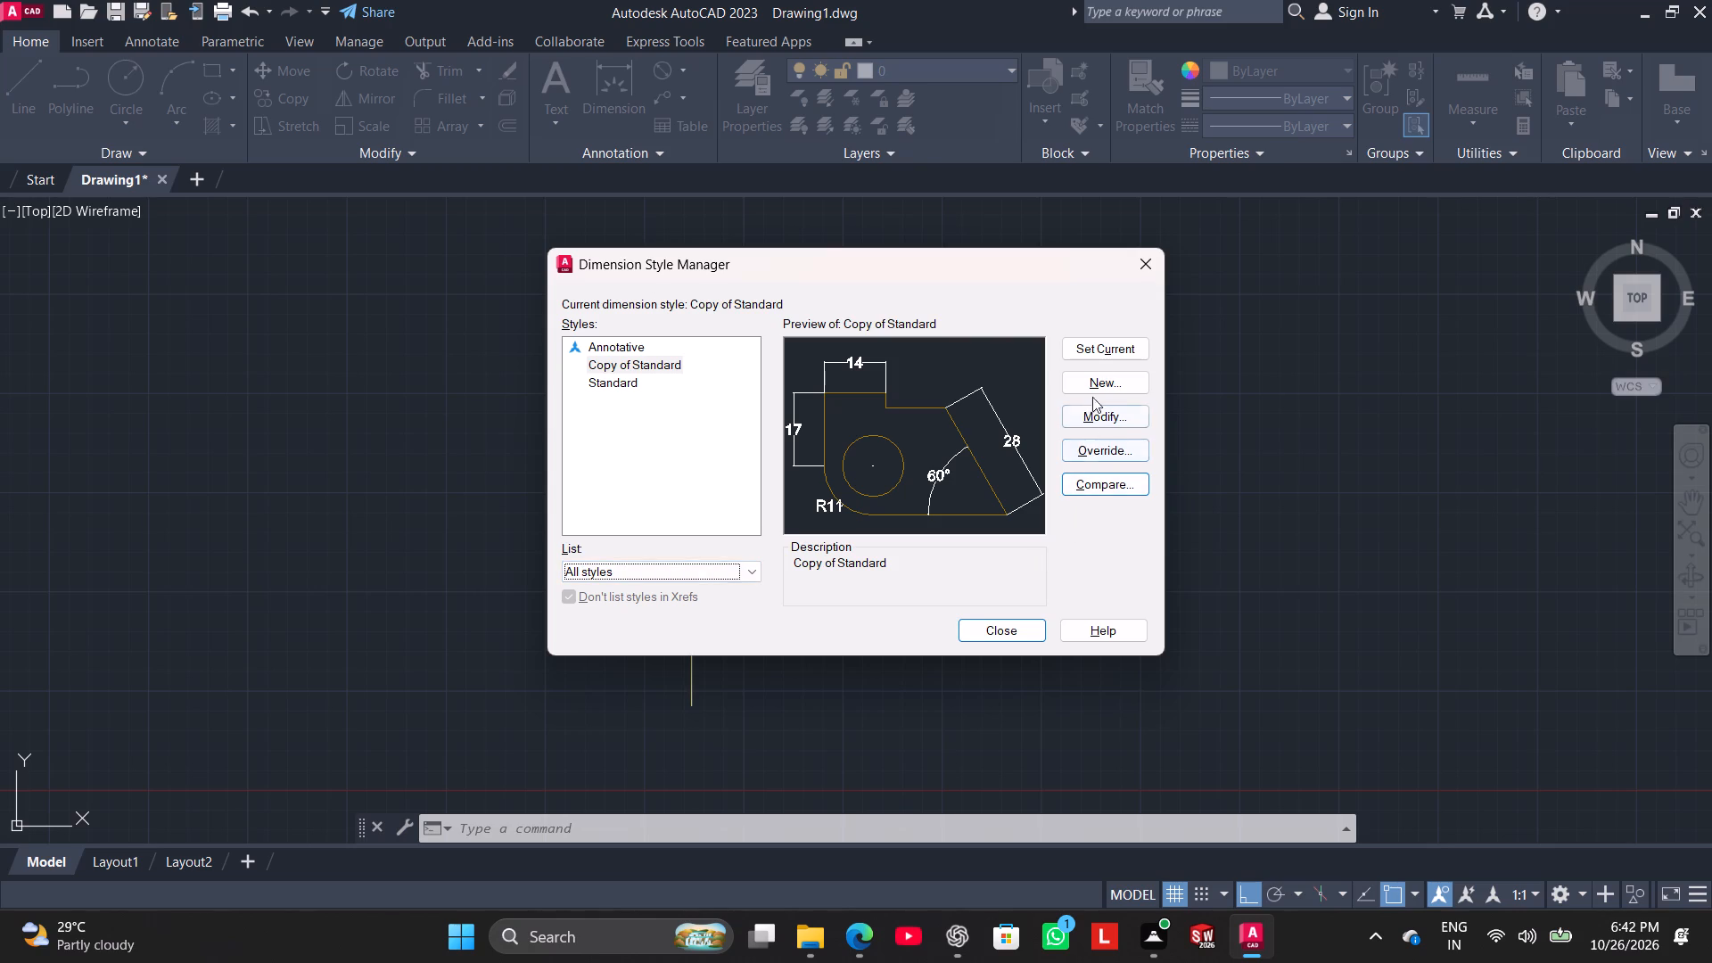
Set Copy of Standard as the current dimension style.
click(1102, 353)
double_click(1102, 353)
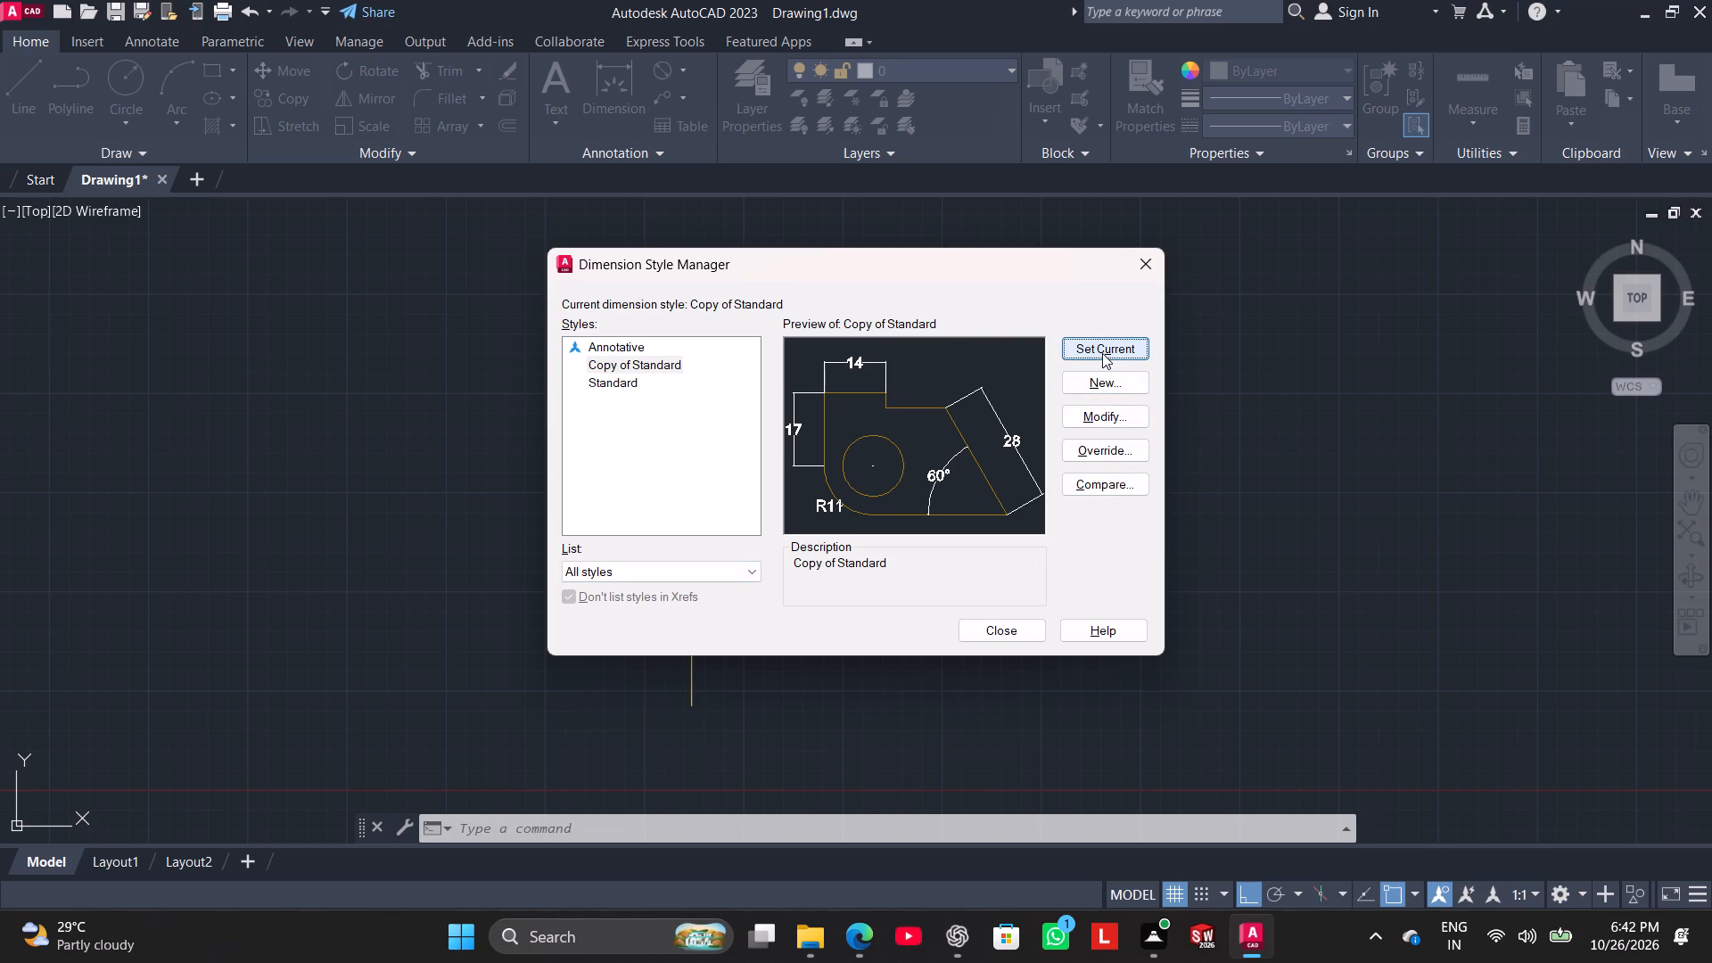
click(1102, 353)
Review the fit, primary units and text override settings of Copy of Standard, and check the style comparison.
click(1109, 445)
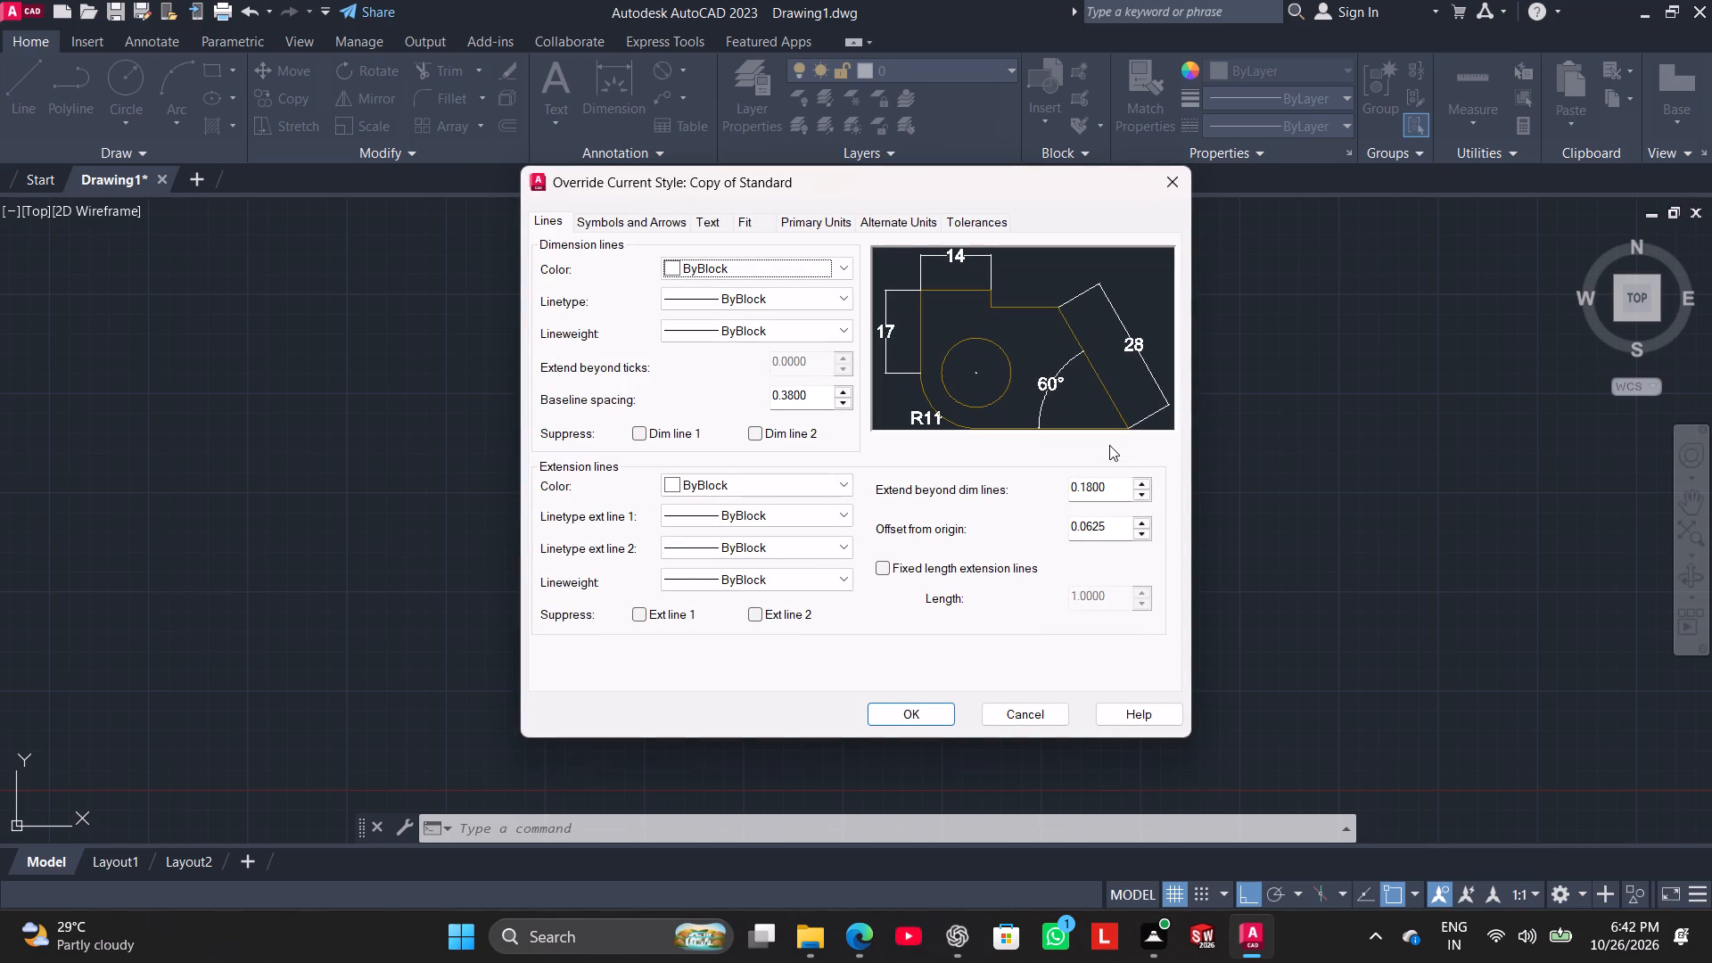
click(761, 226)
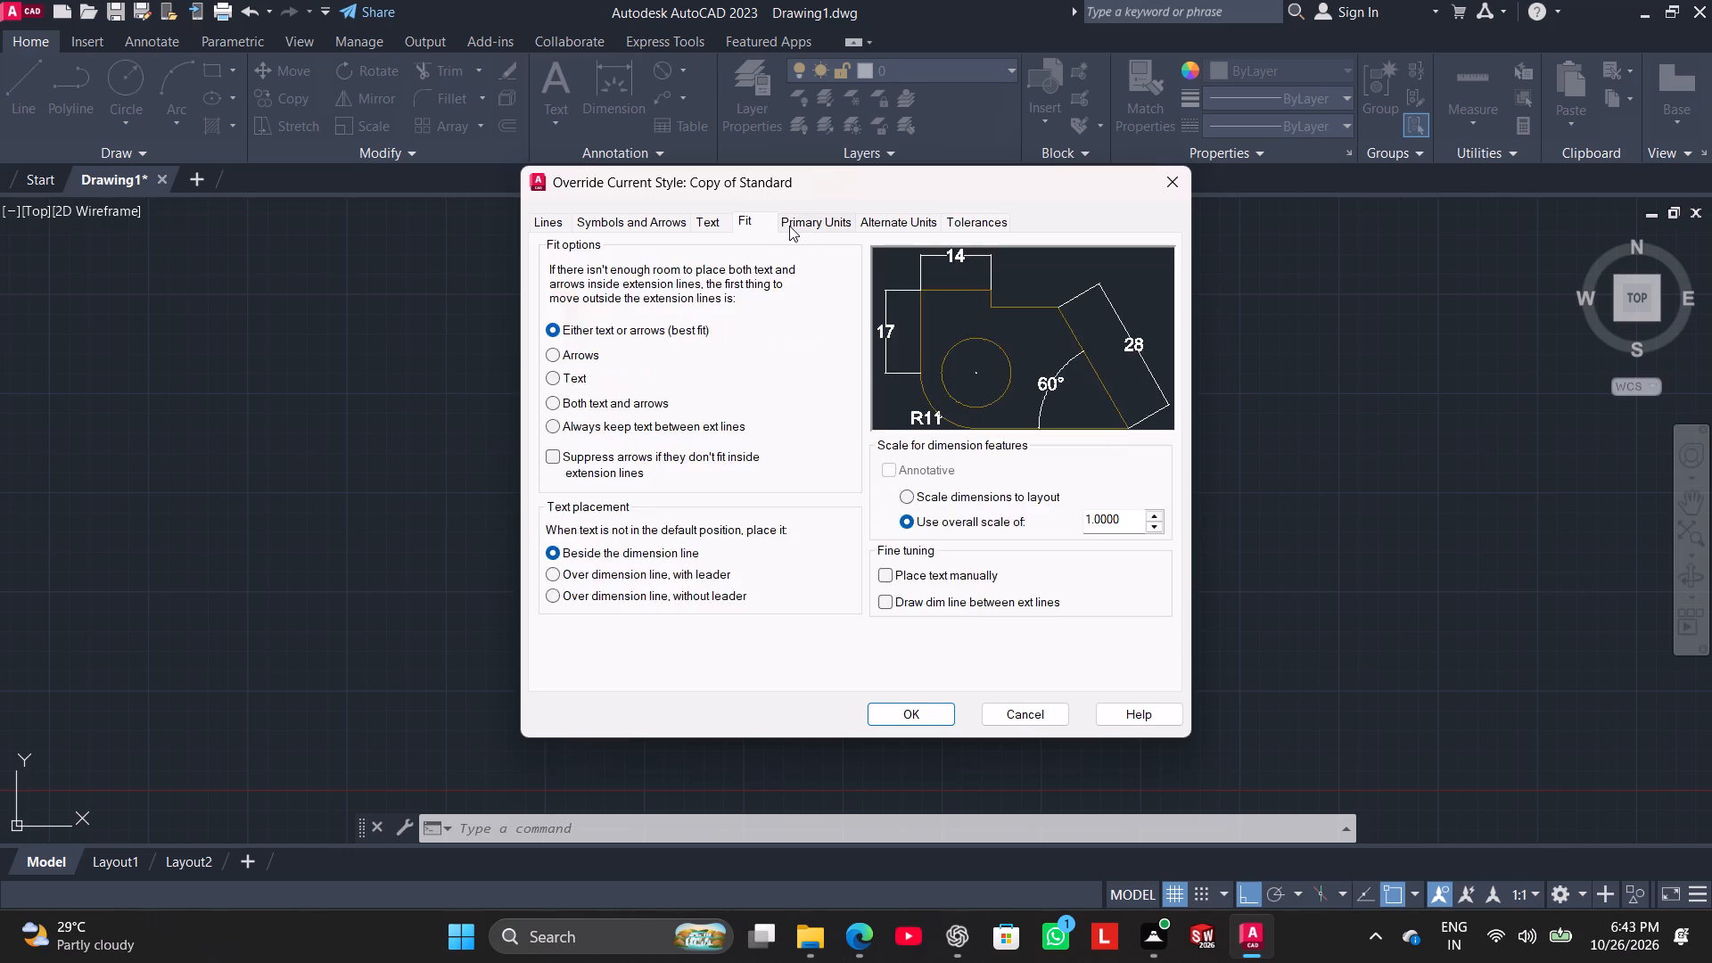
click(791, 226)
click(709, 215)
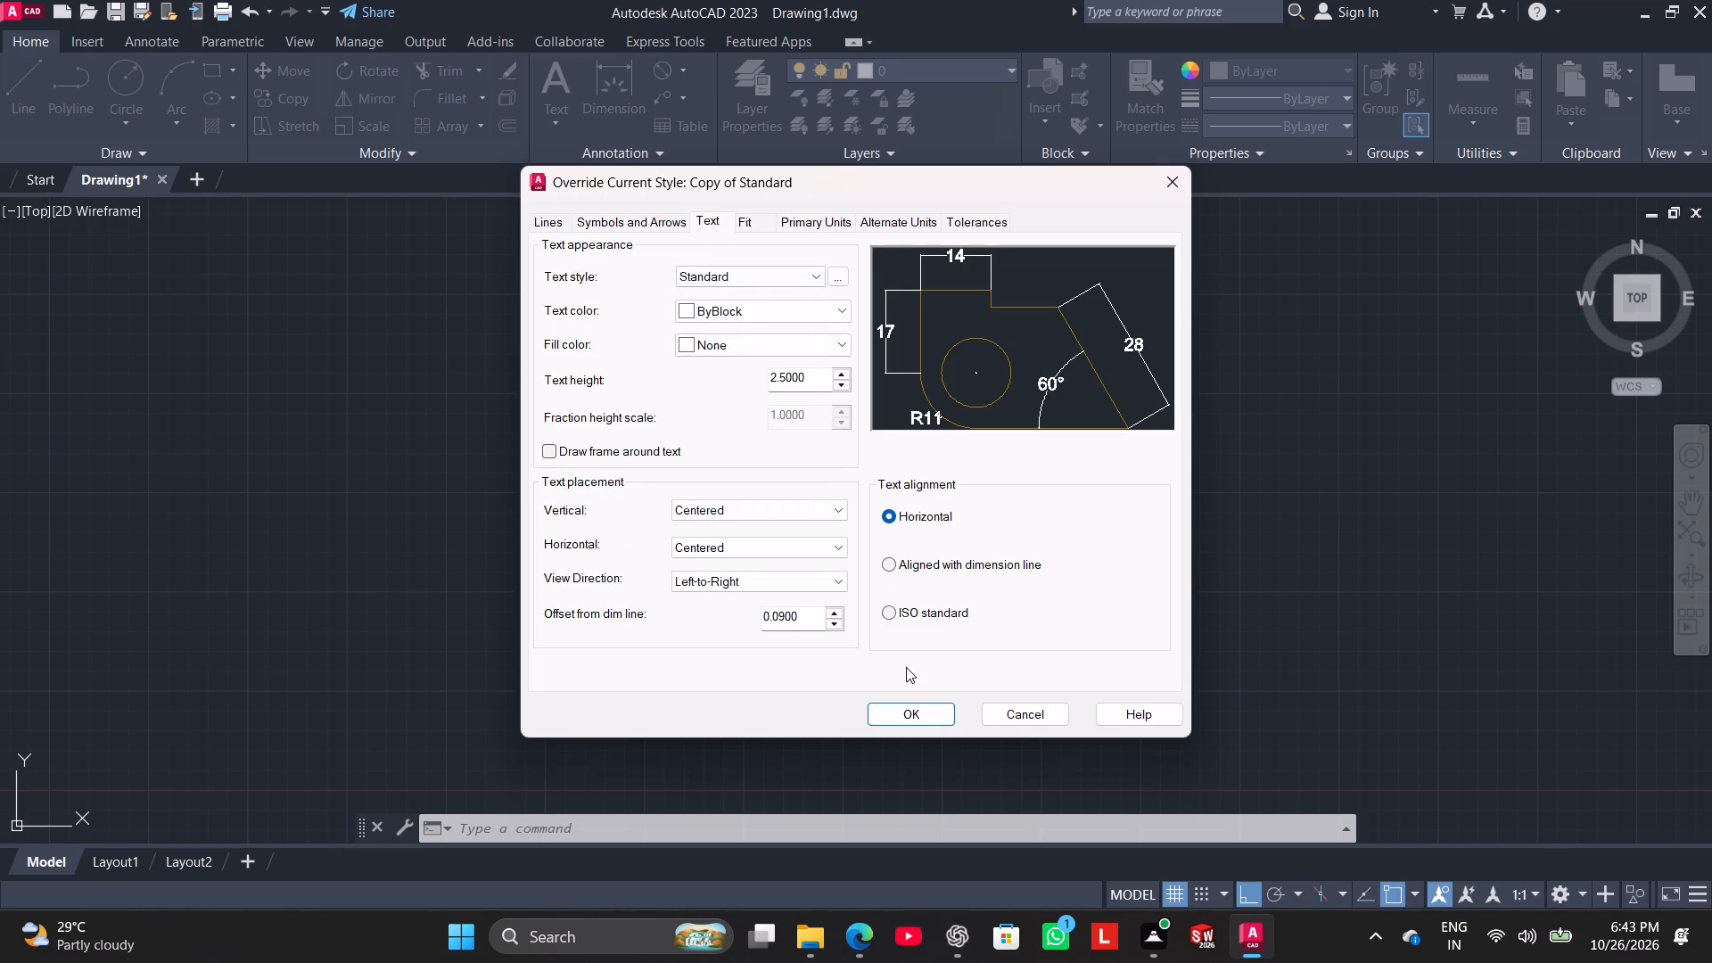
click(927, 712)
click(1095, 481)
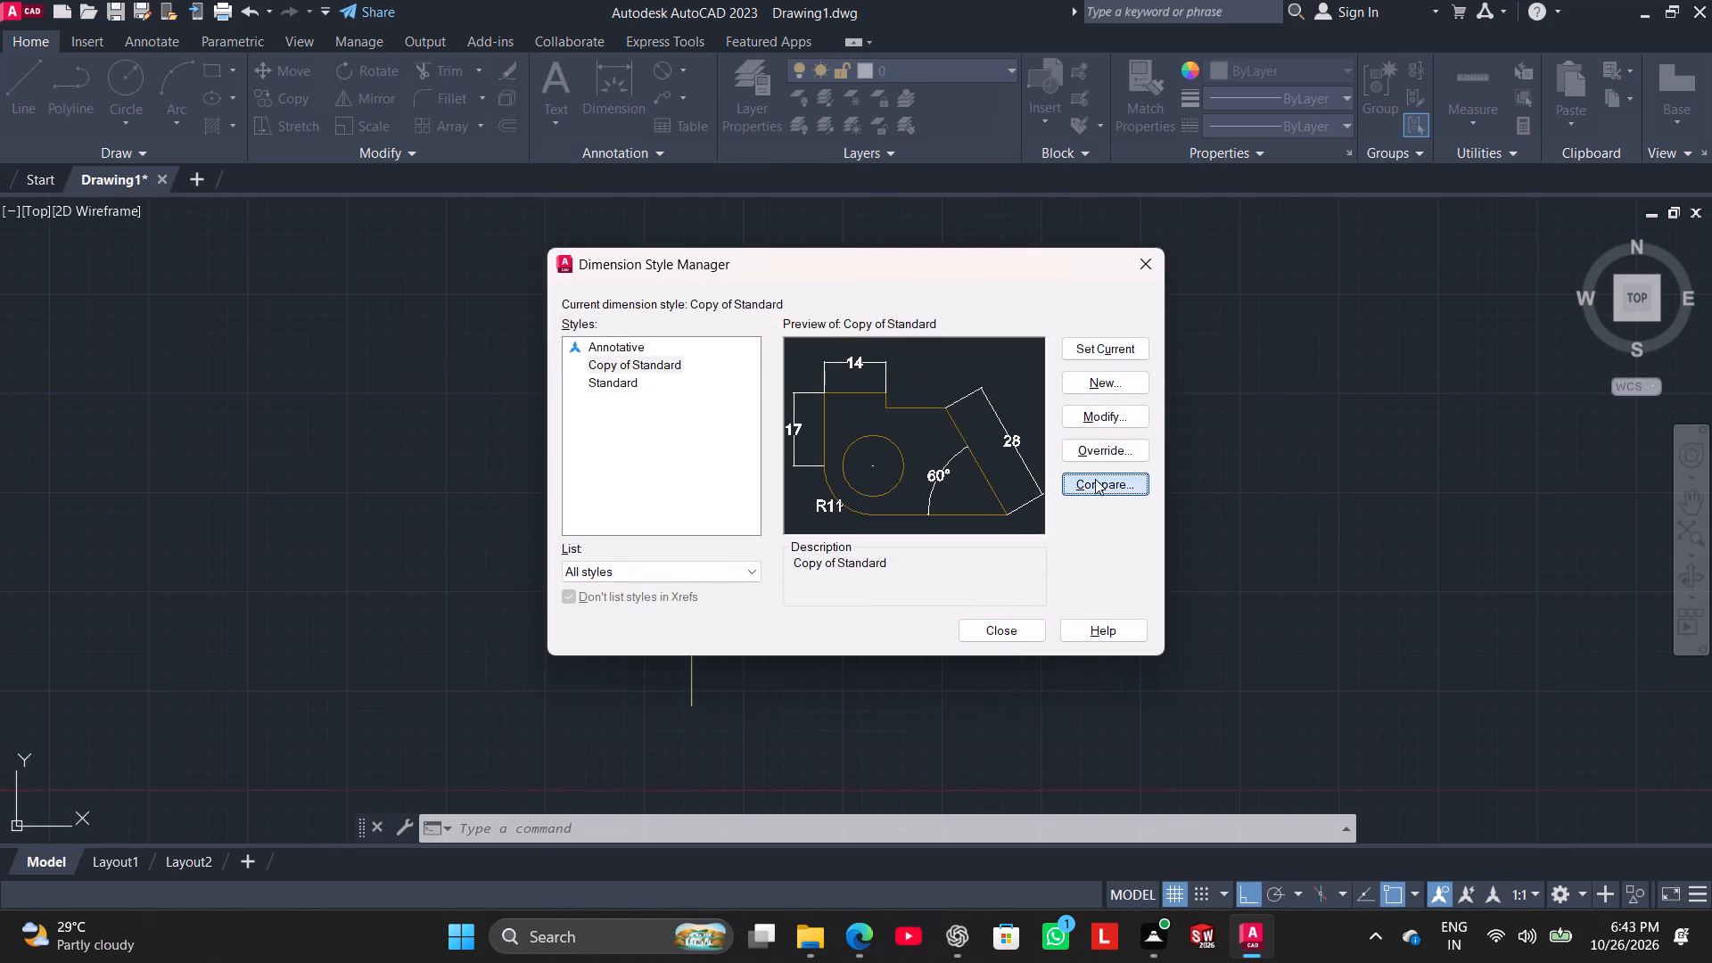
click(930, 604)
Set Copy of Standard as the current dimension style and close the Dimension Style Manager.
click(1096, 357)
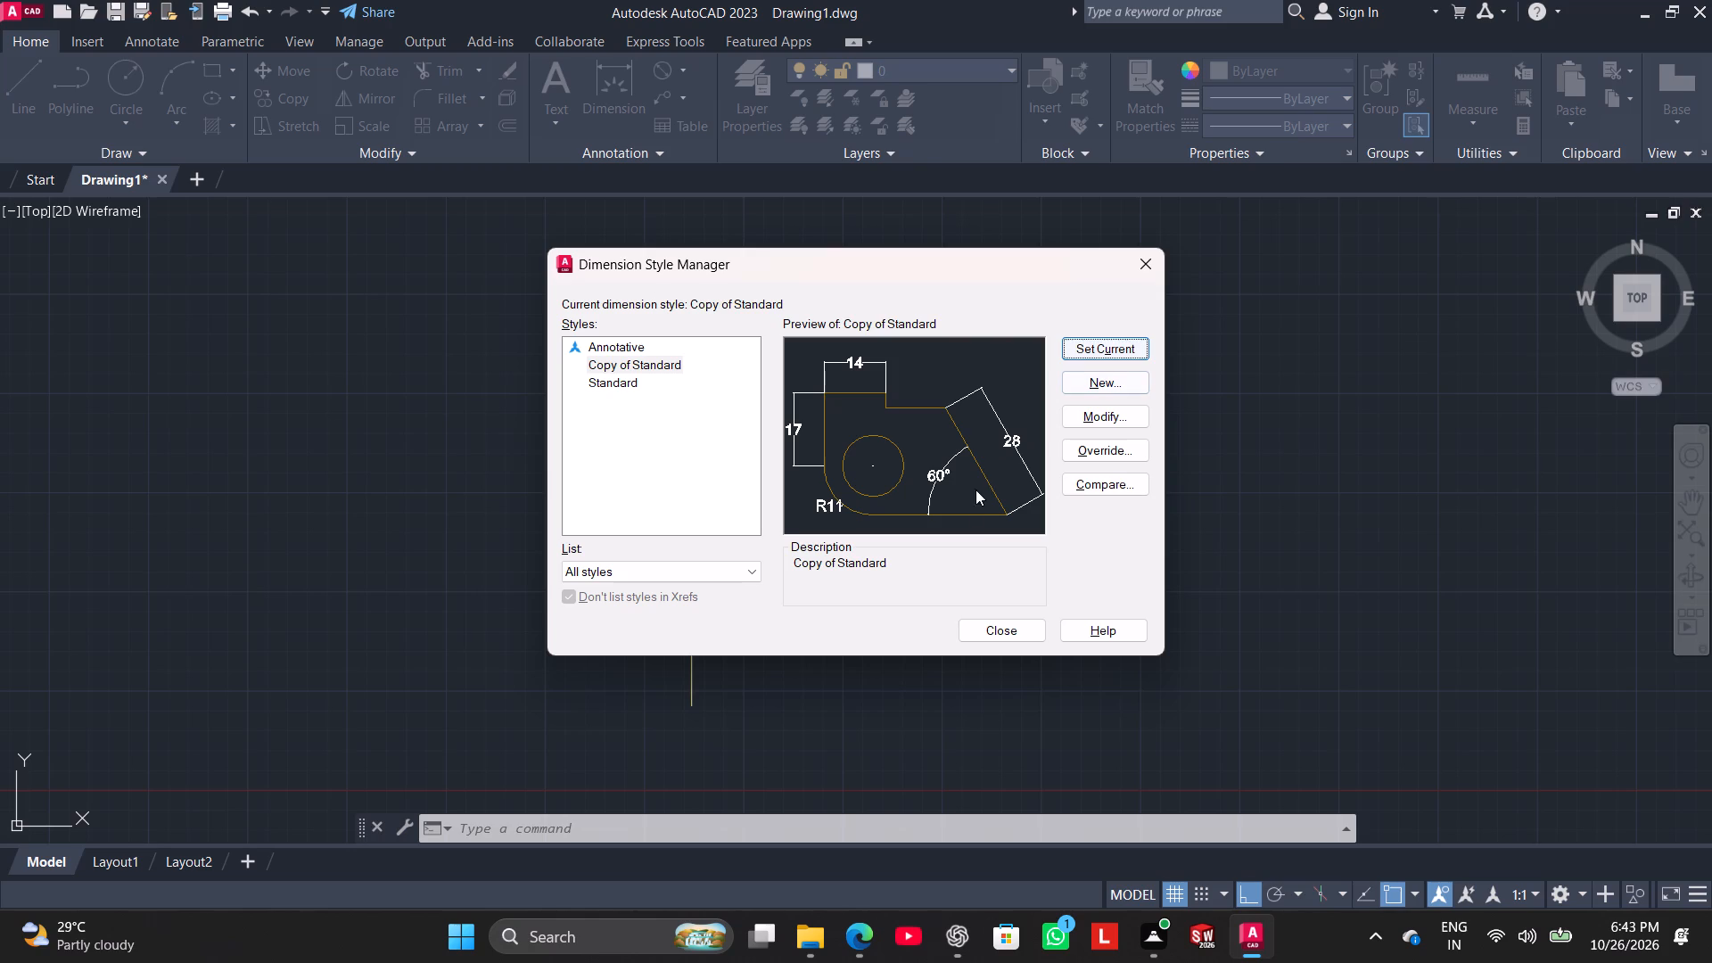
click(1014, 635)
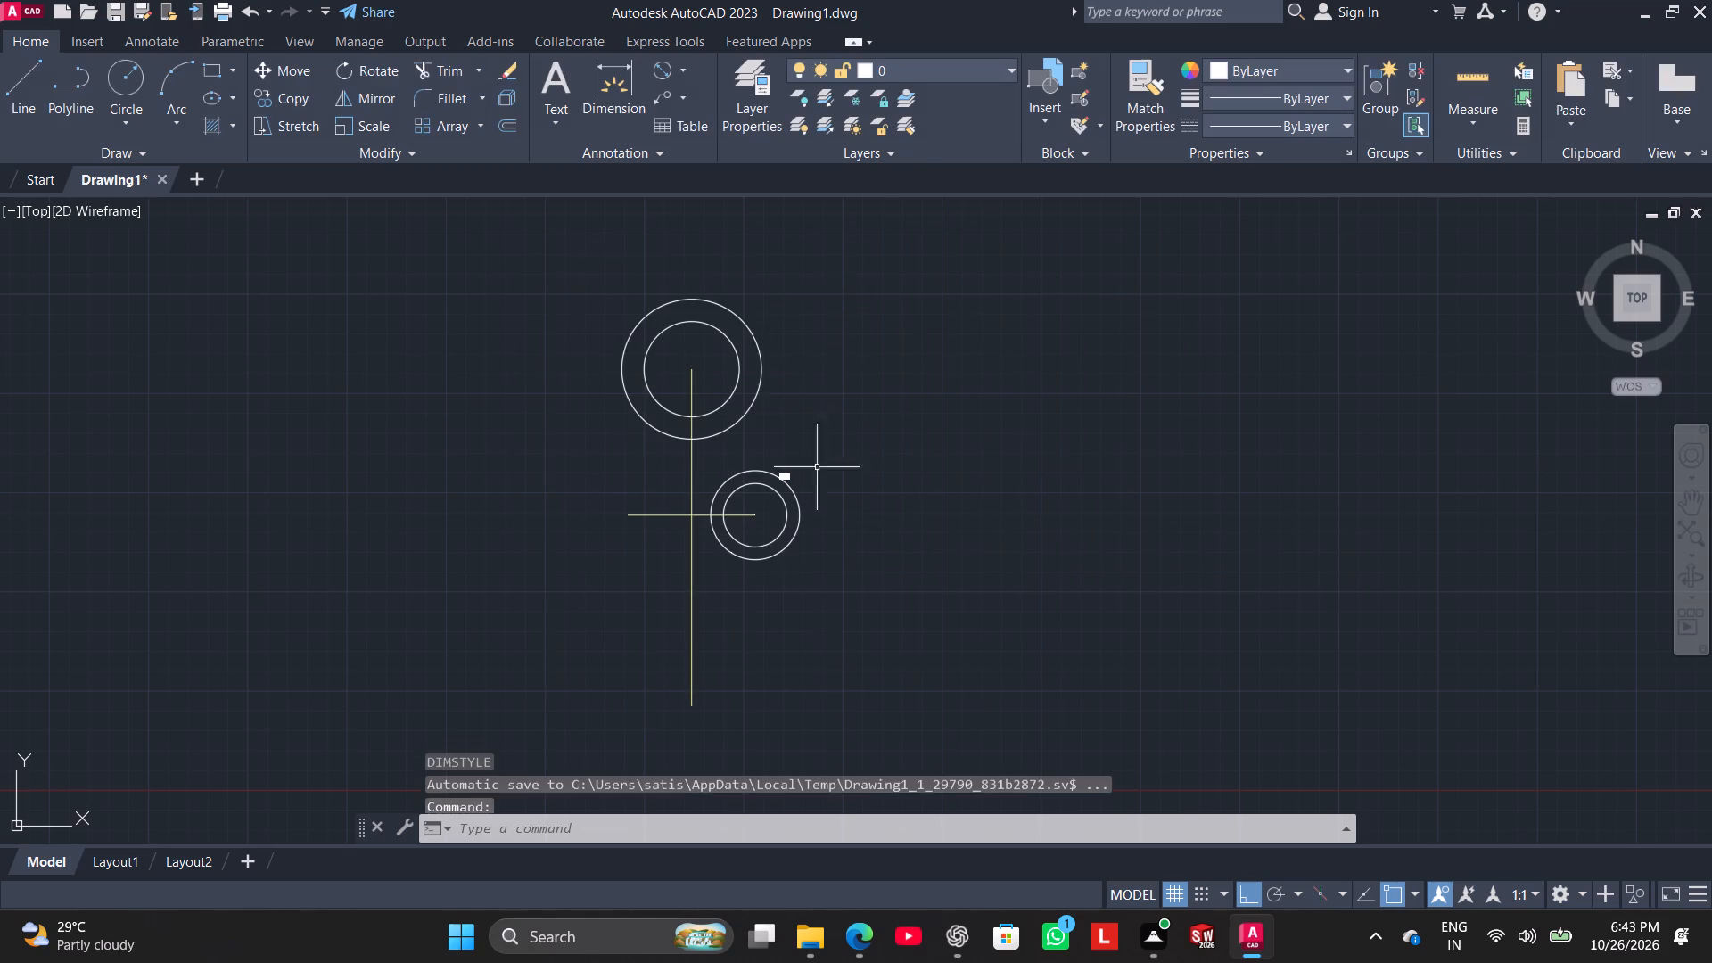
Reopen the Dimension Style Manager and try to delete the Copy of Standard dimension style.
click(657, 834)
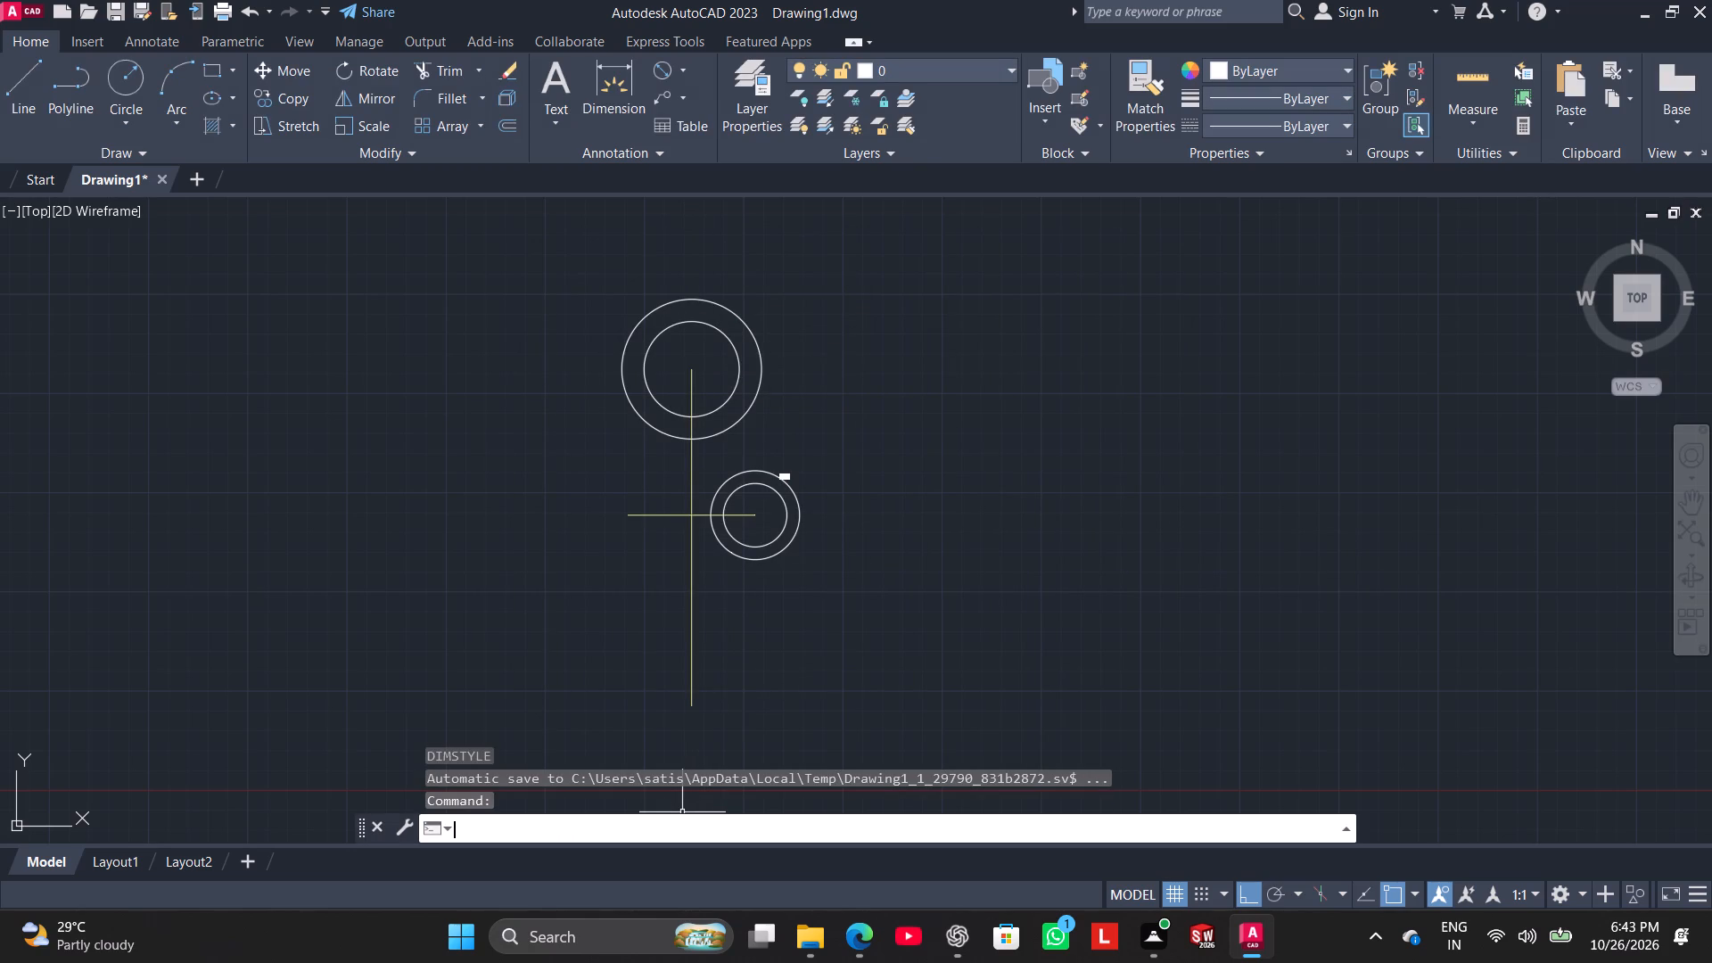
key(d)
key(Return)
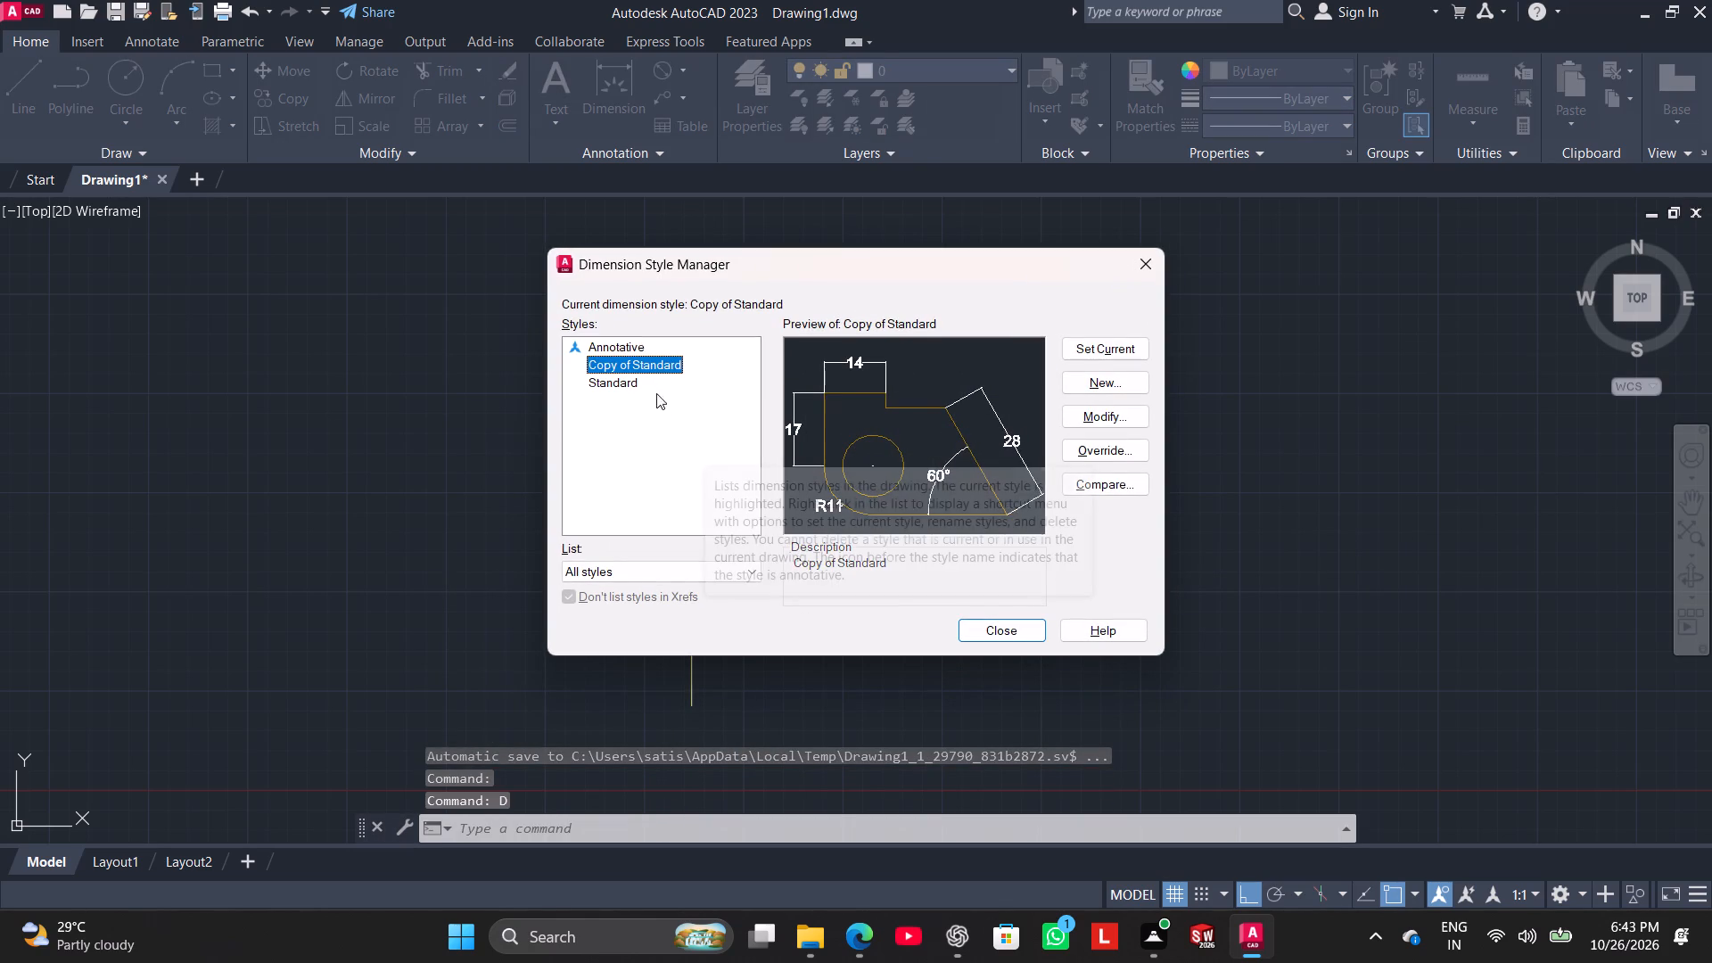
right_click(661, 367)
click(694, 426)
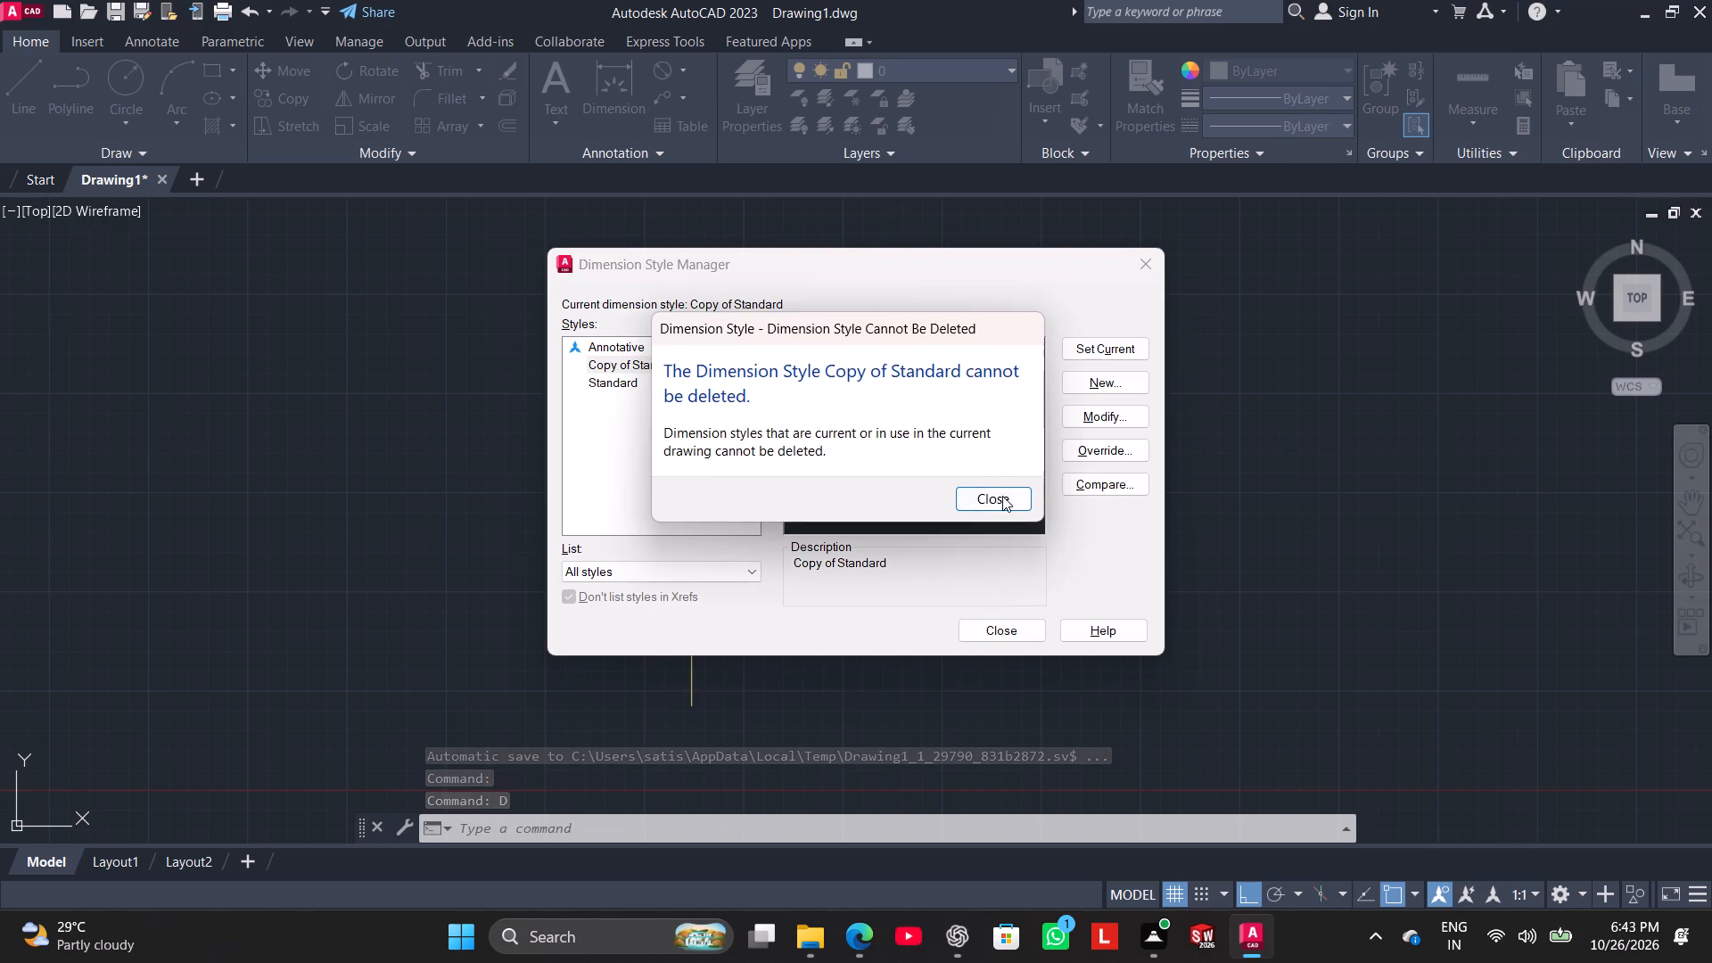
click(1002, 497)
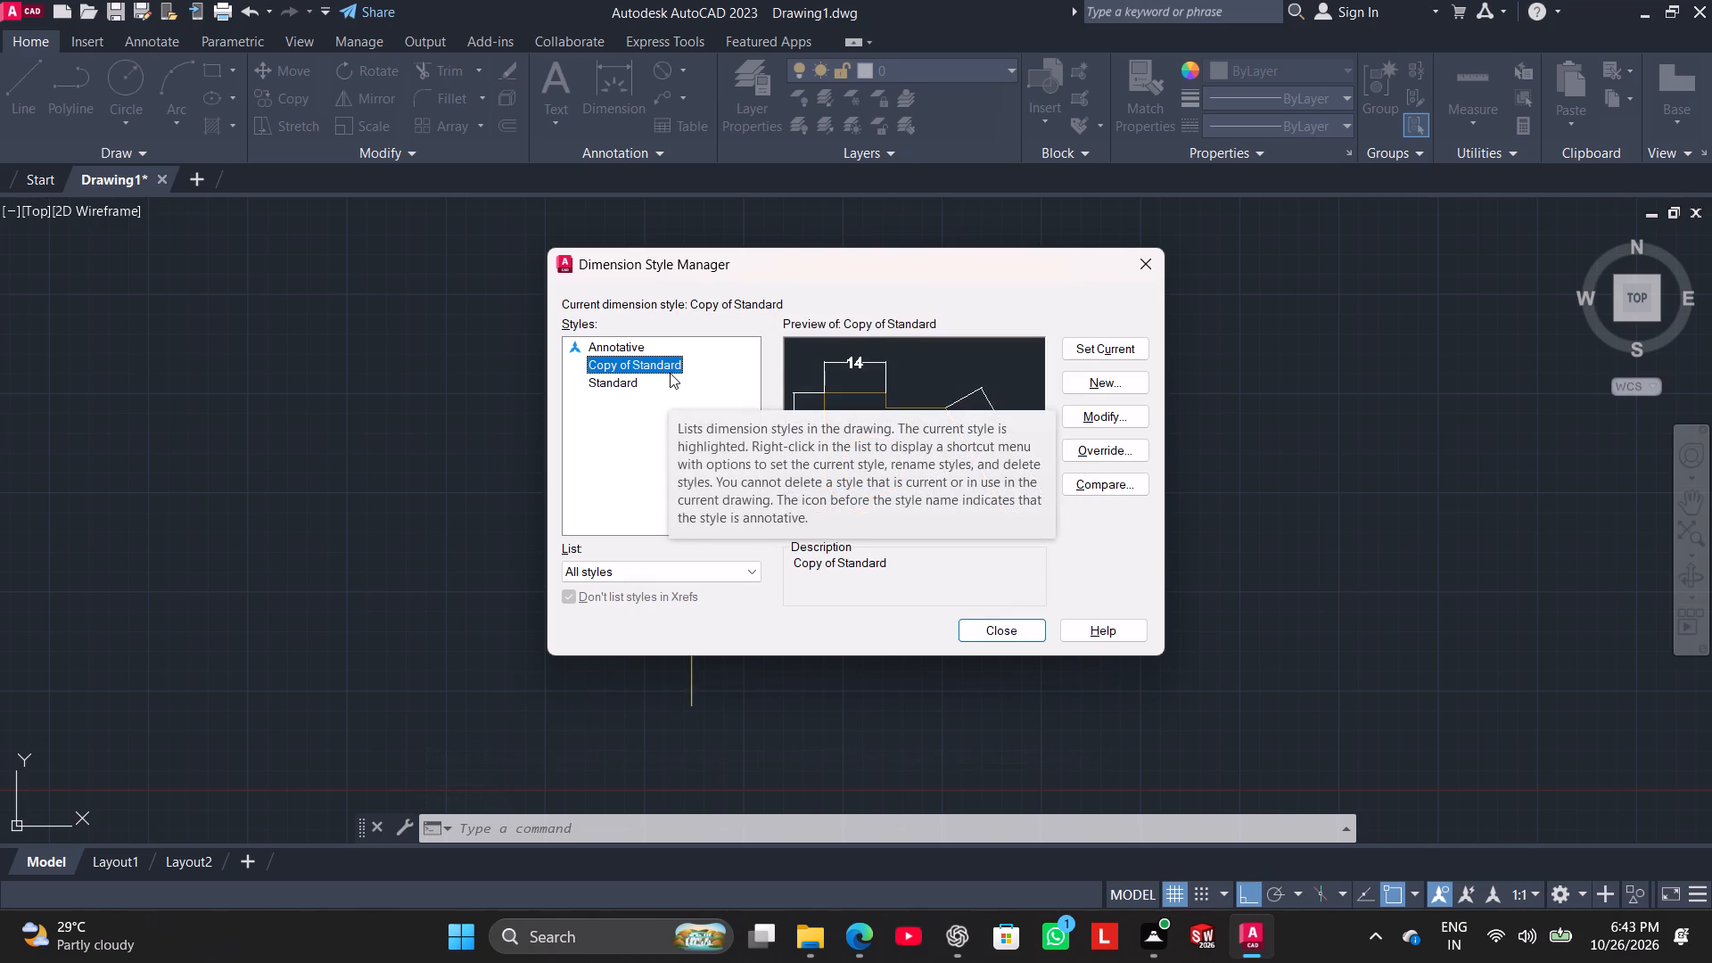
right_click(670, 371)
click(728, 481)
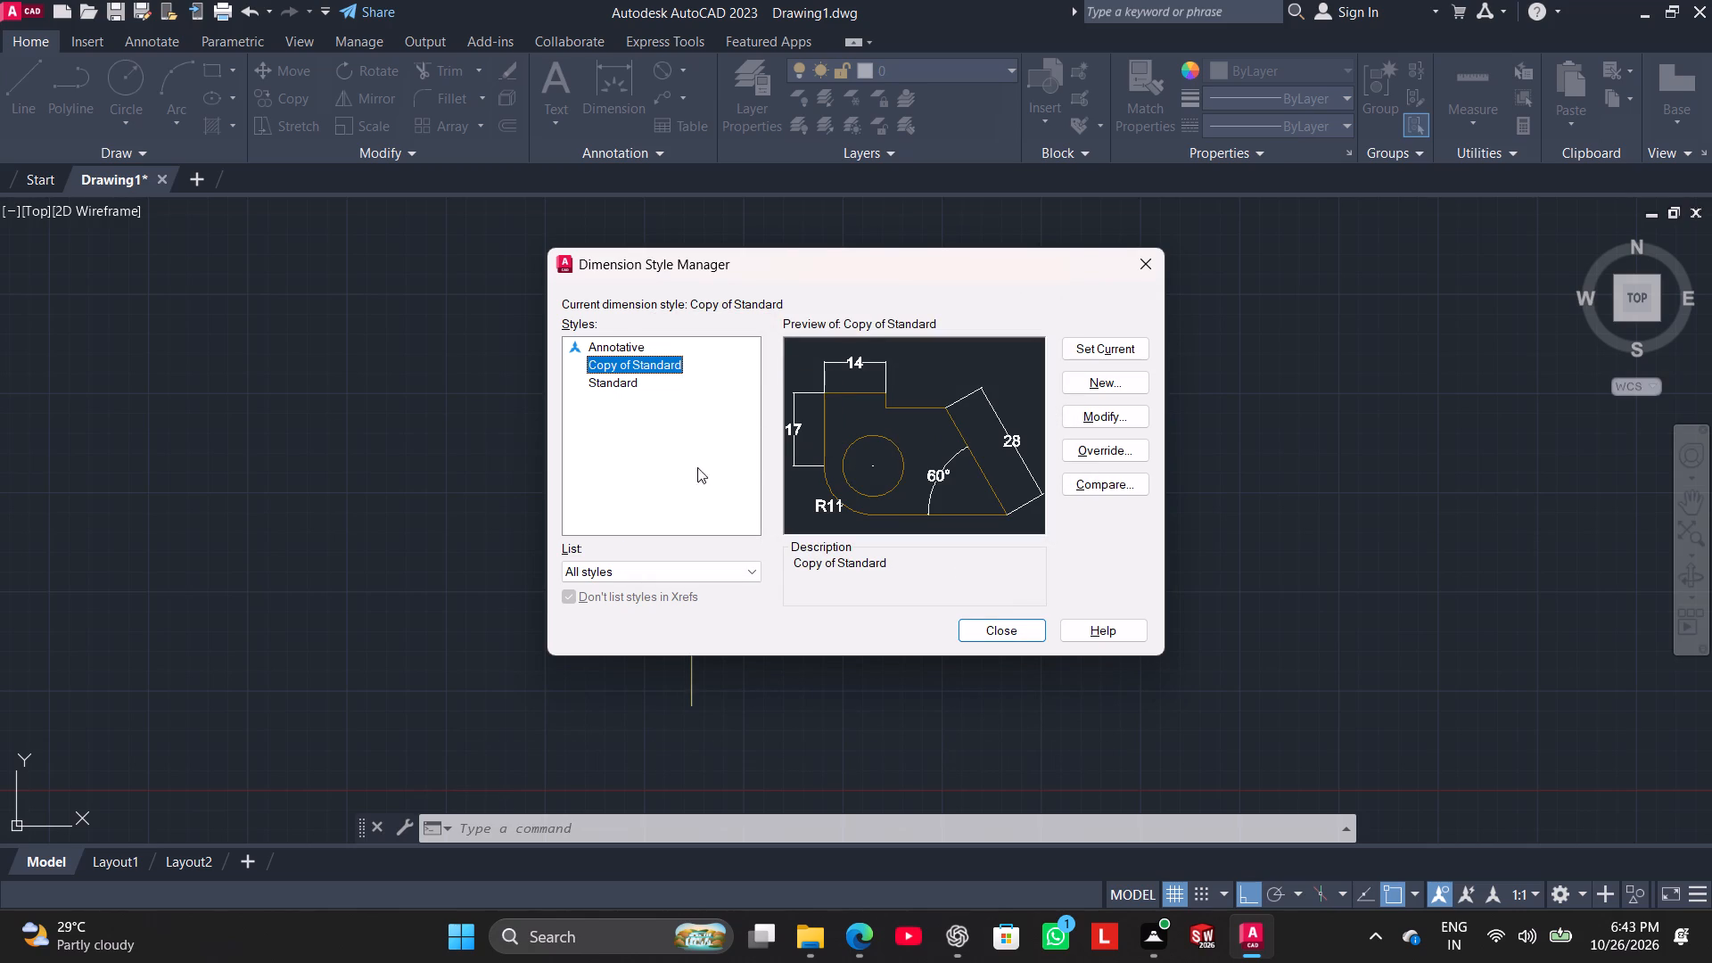
Set Standard as the current dimension style and close the Dimension Style Manager.
click(638, 383)
right_click(631, 377)
click(681, 395)
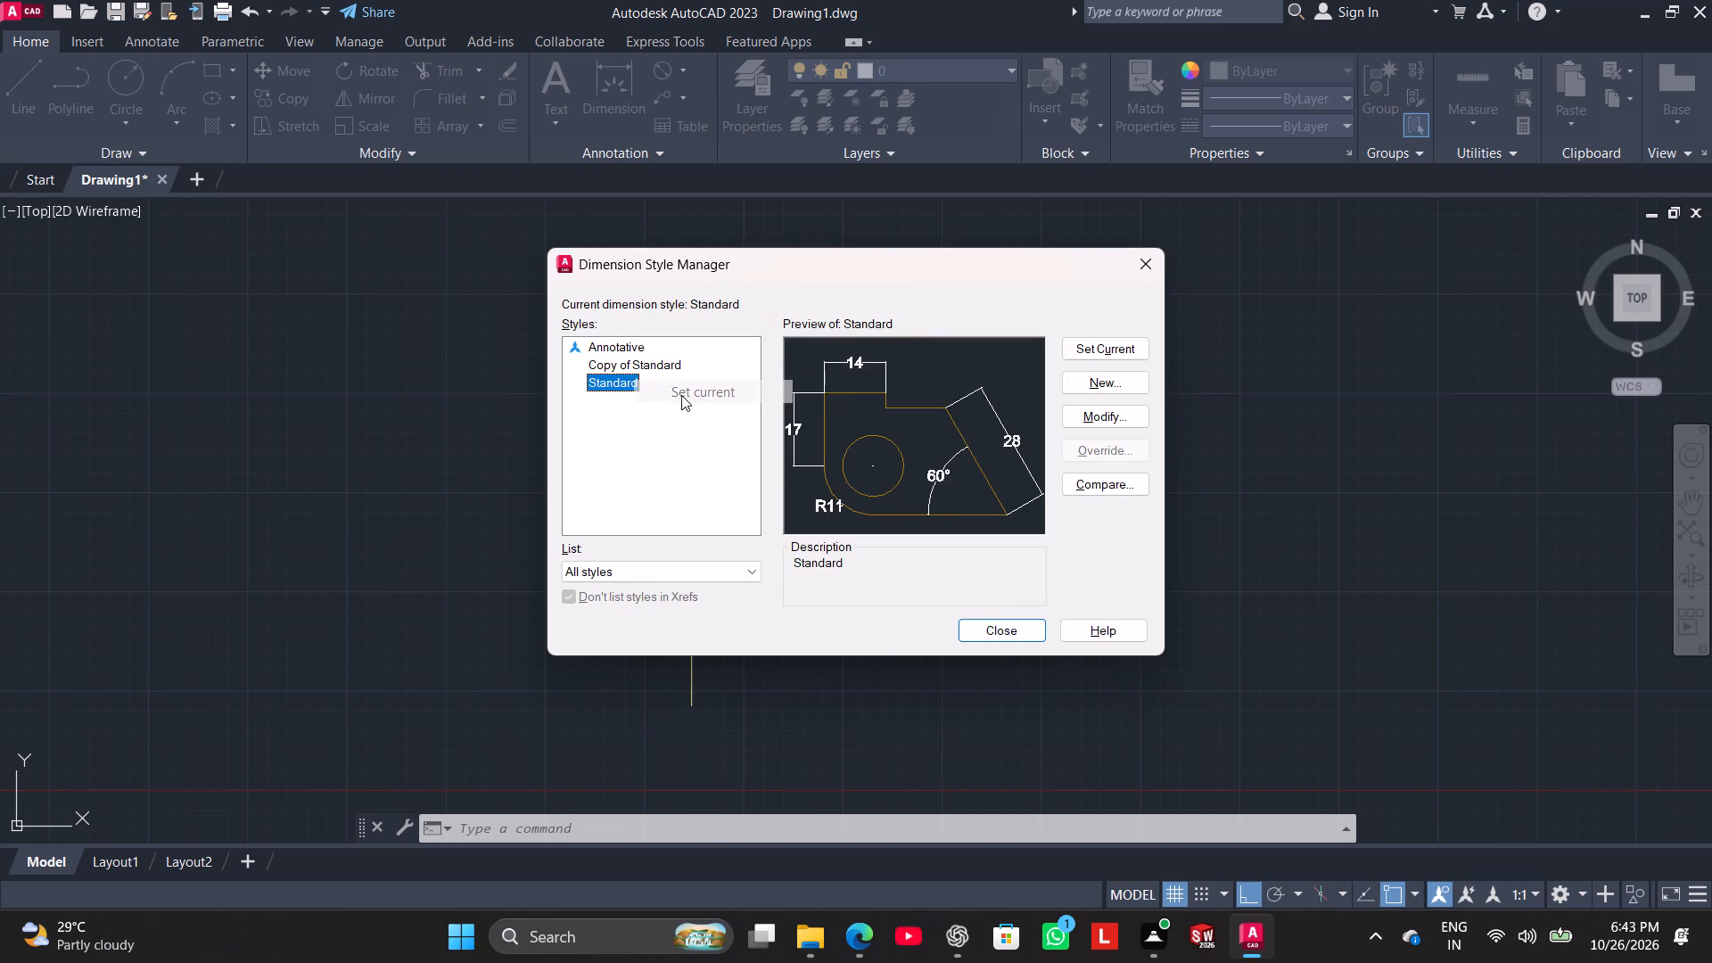
click(1017, 628)
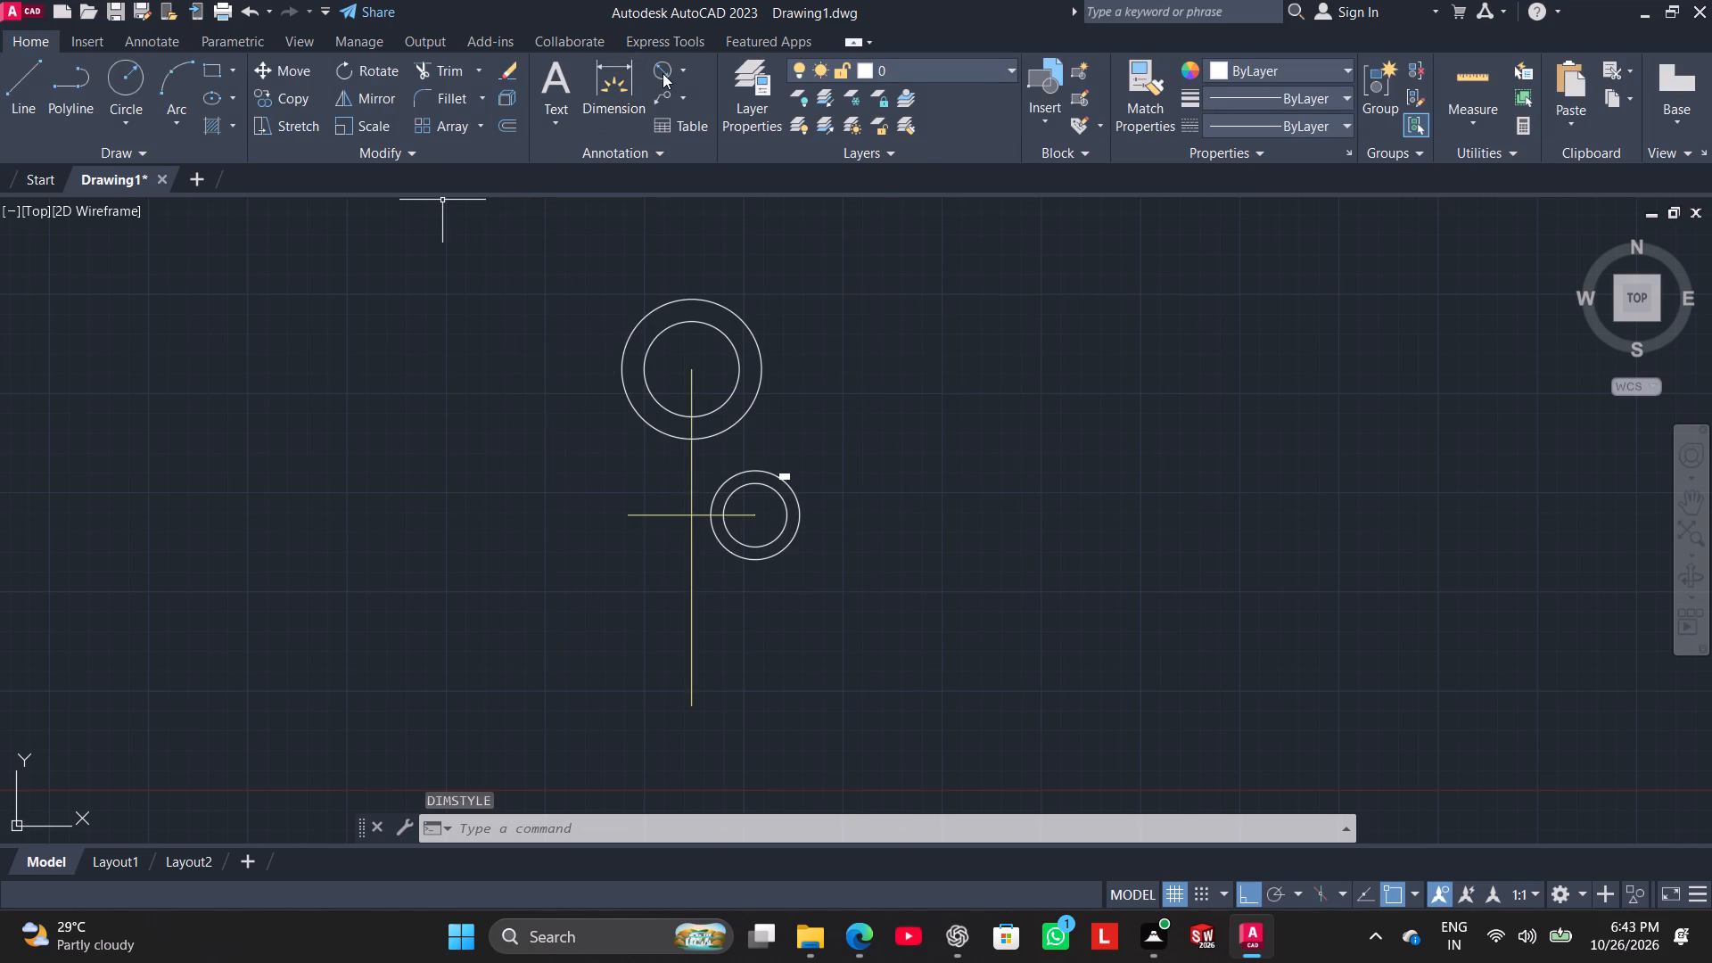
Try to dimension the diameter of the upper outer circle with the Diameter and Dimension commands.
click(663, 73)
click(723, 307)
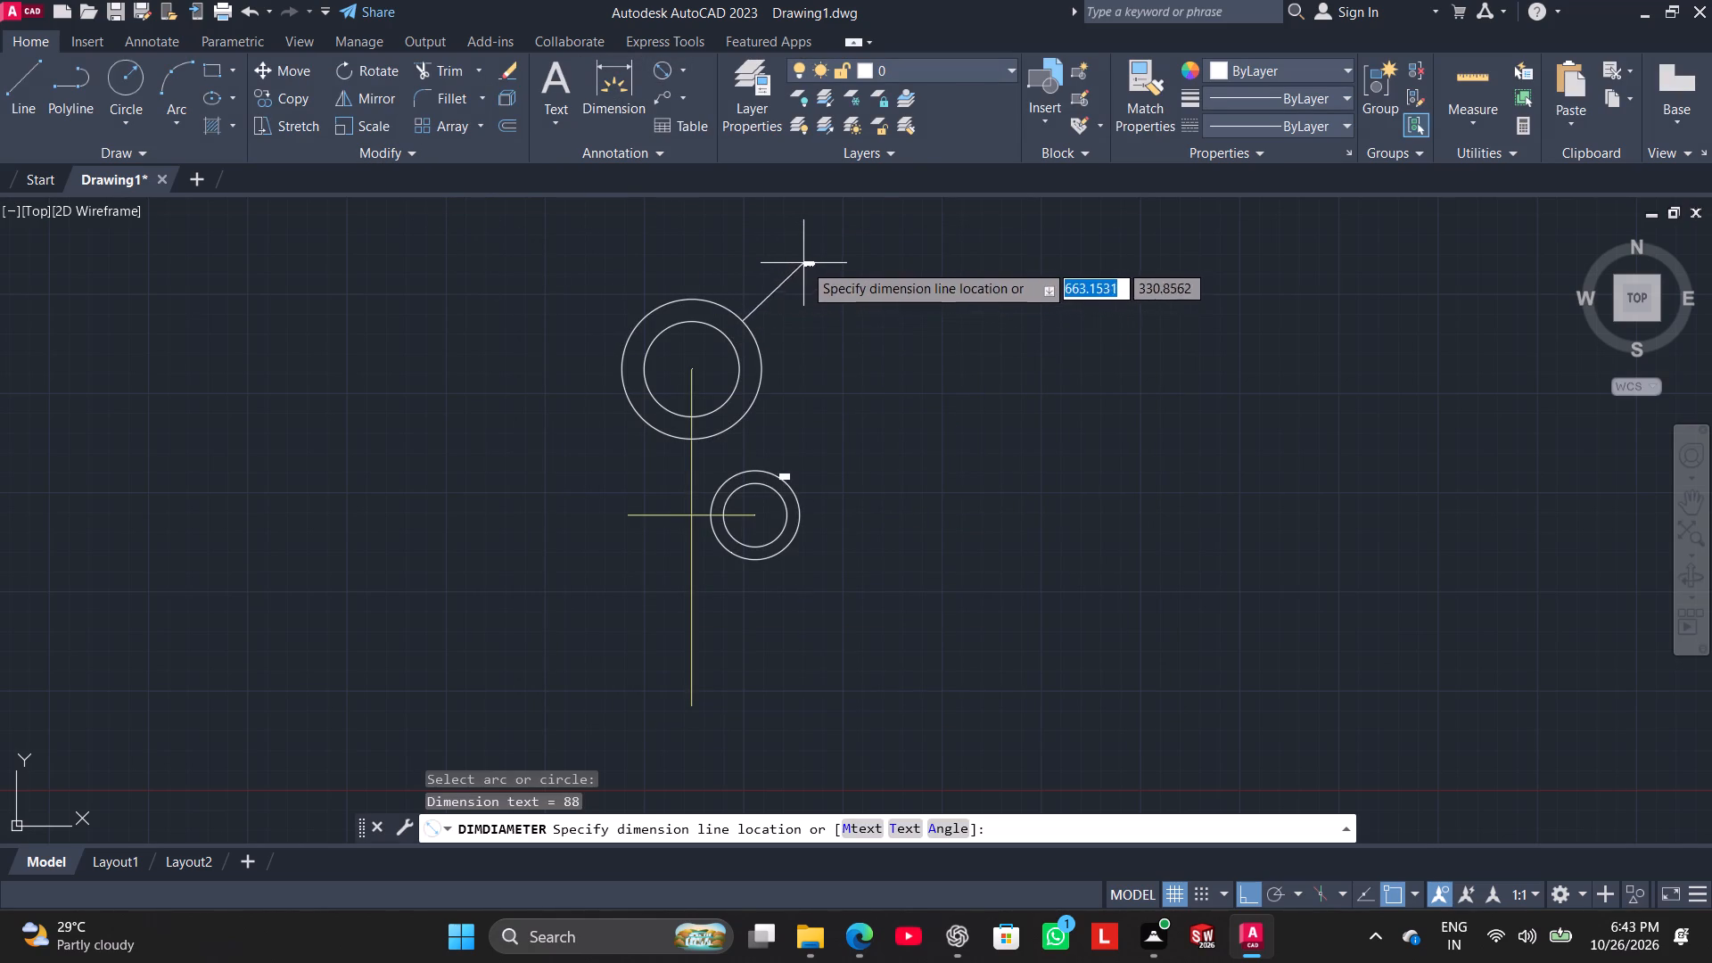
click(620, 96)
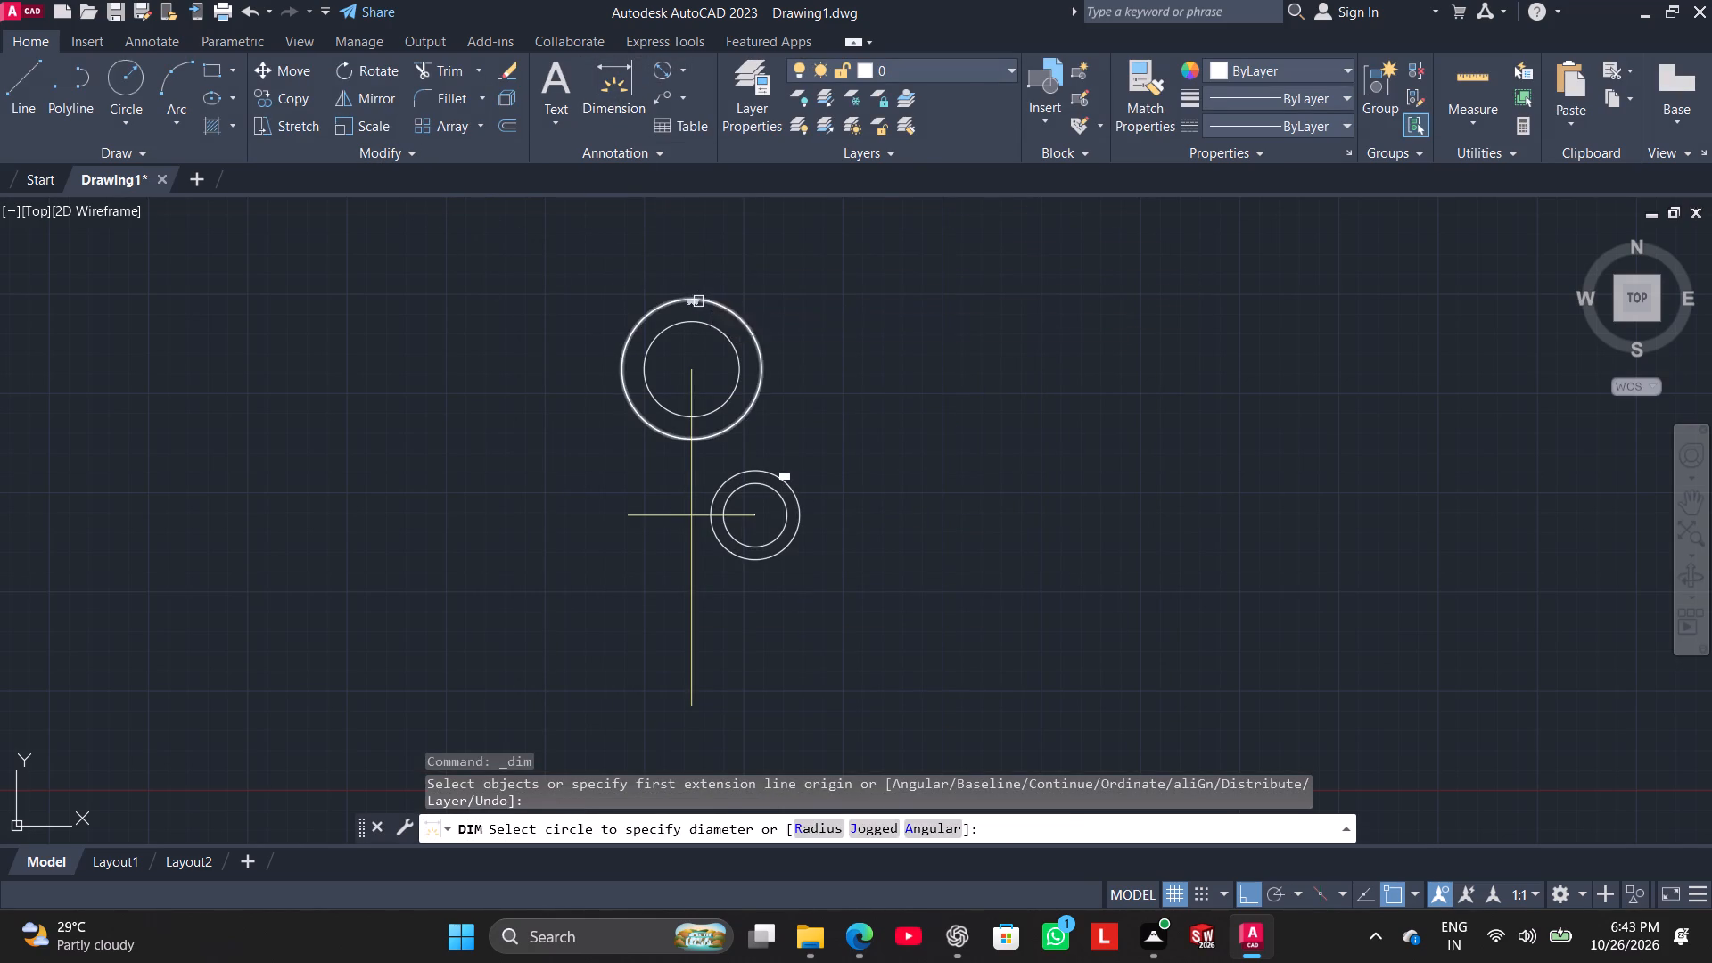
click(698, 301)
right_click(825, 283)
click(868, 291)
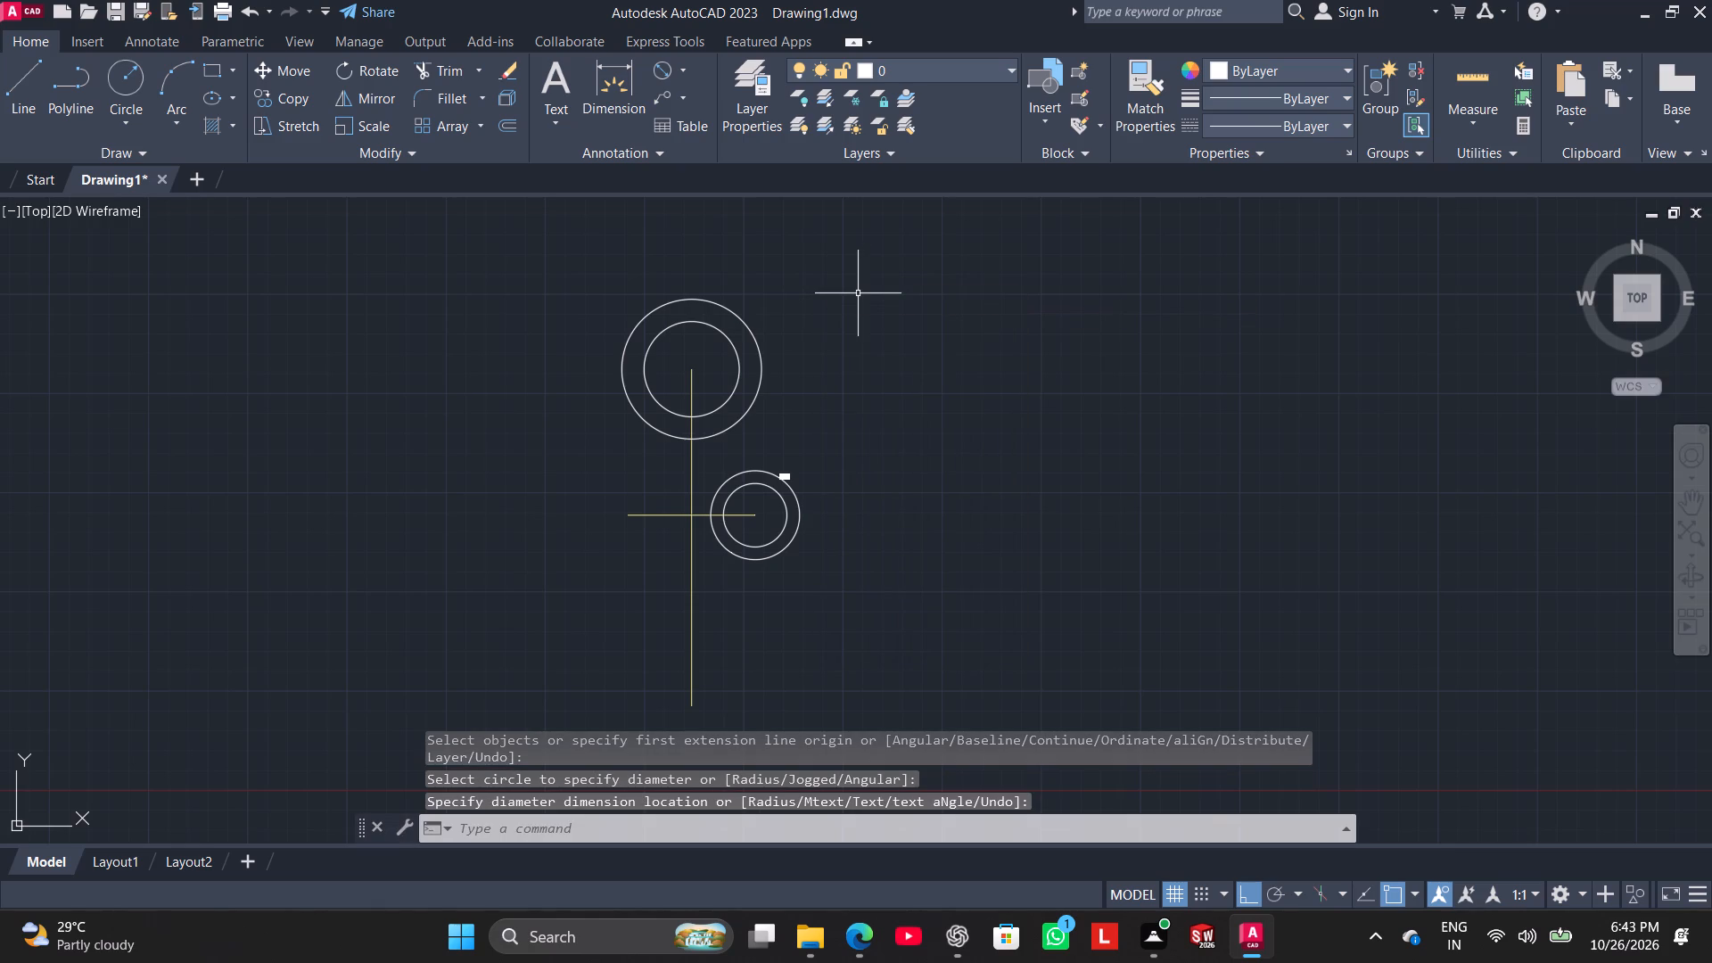
Undo the last dimensioning attempt and the preceding dimension style change.
click(246, 0)
click(246, 0)
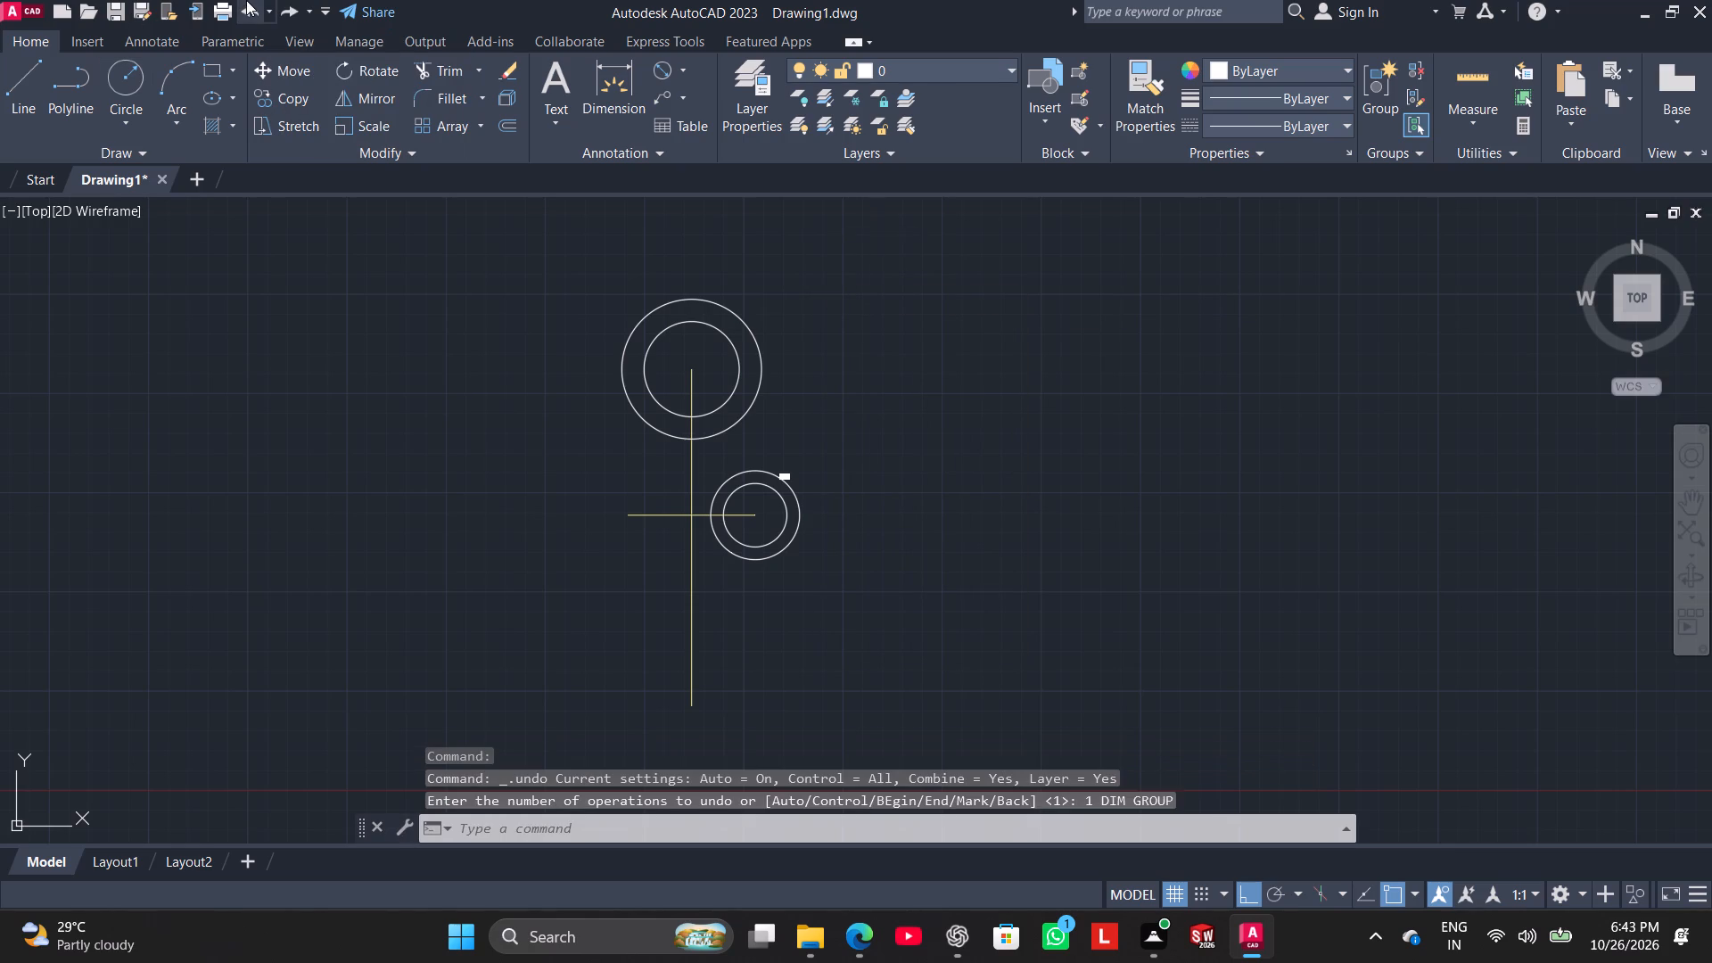
click(246, 4)
Delete the existing Ø56 diameter dimension from the lower outer circle.
scroll(812, 447, up, 3)
right_click(711, 498)
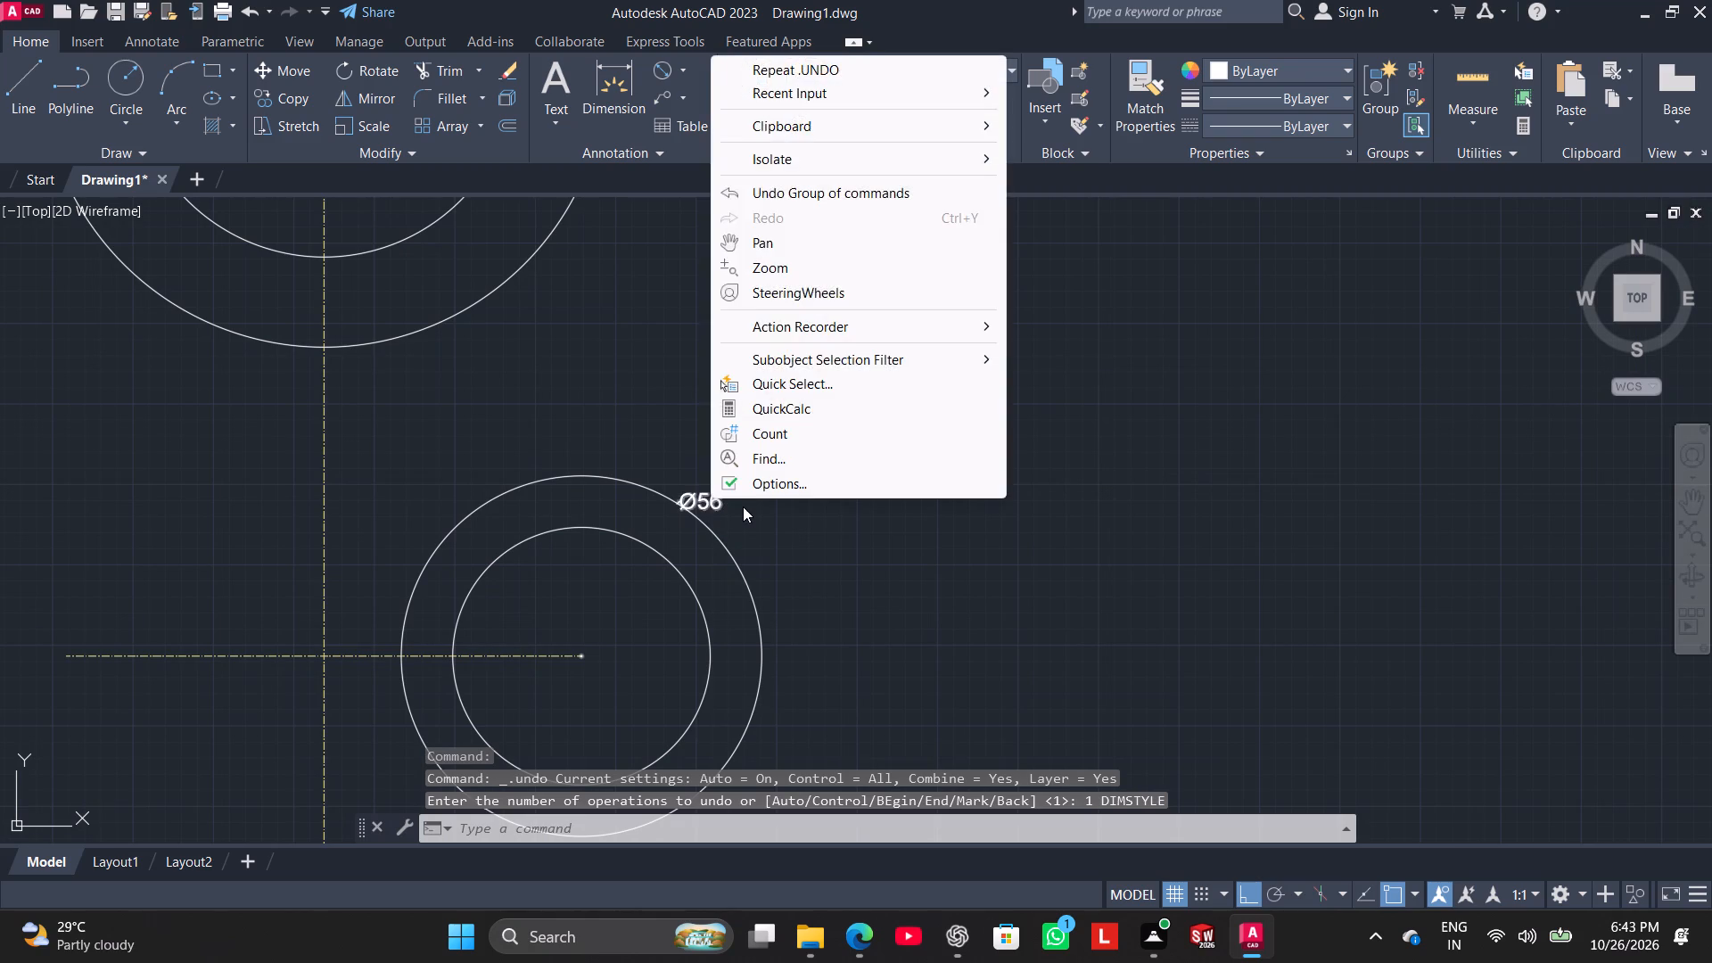
click(615, 452)
click(702, 507)
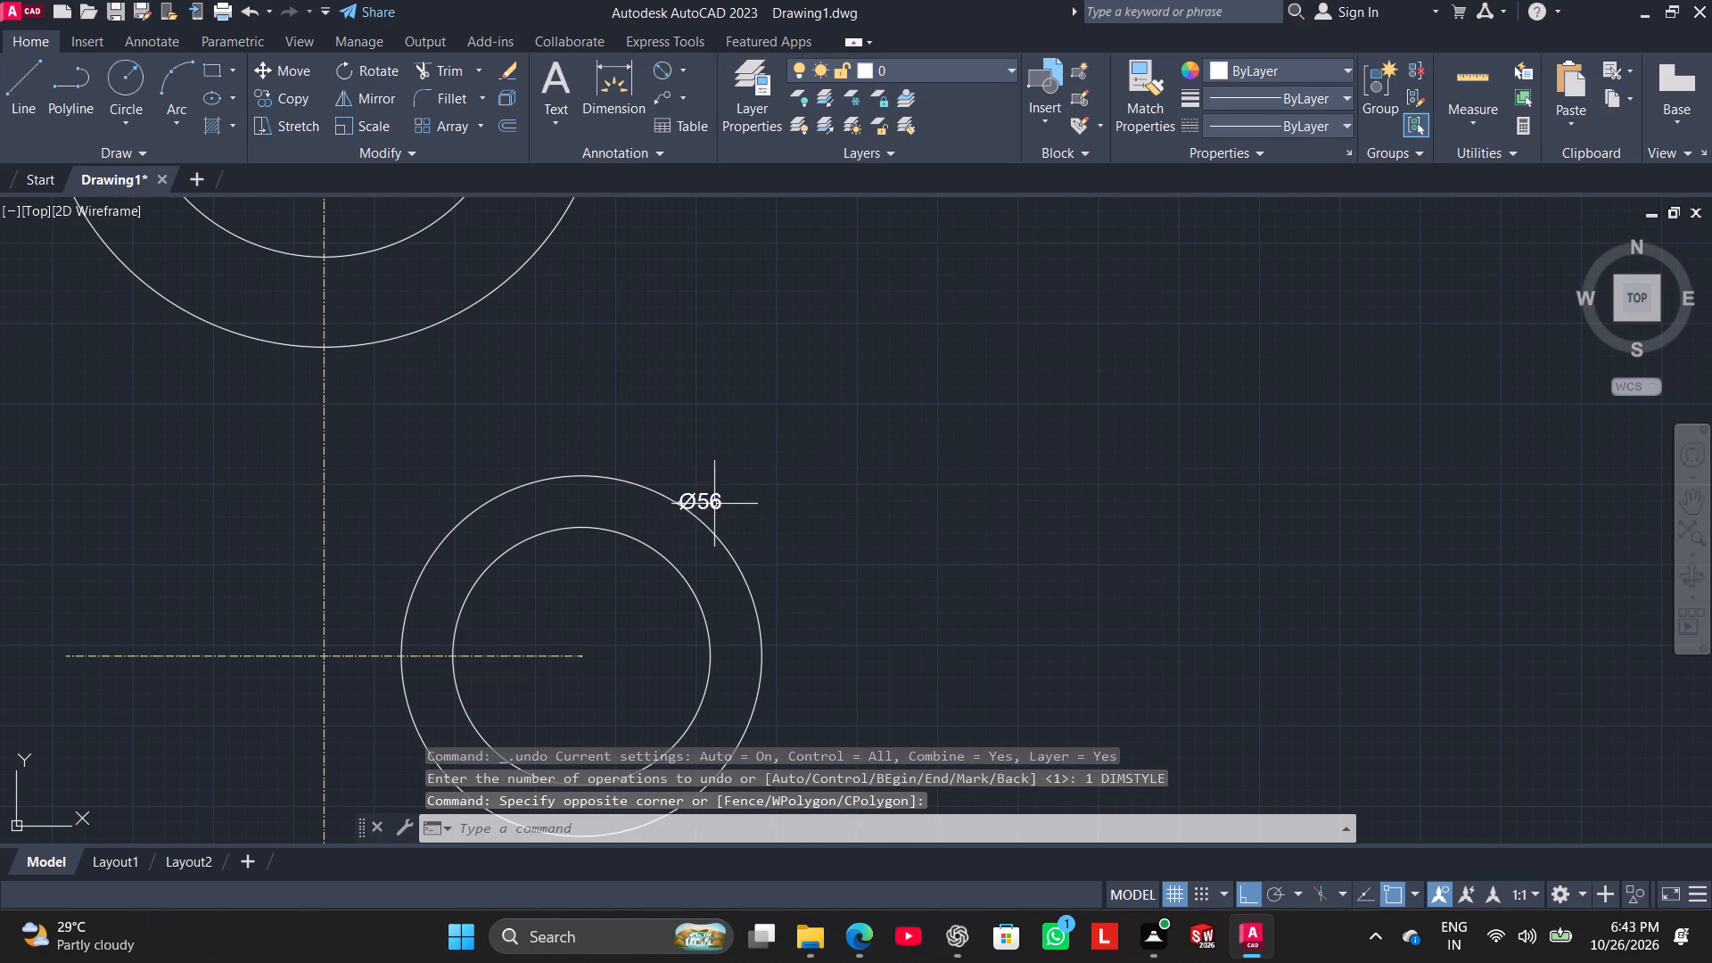
click(714, 504)
key(Delete)
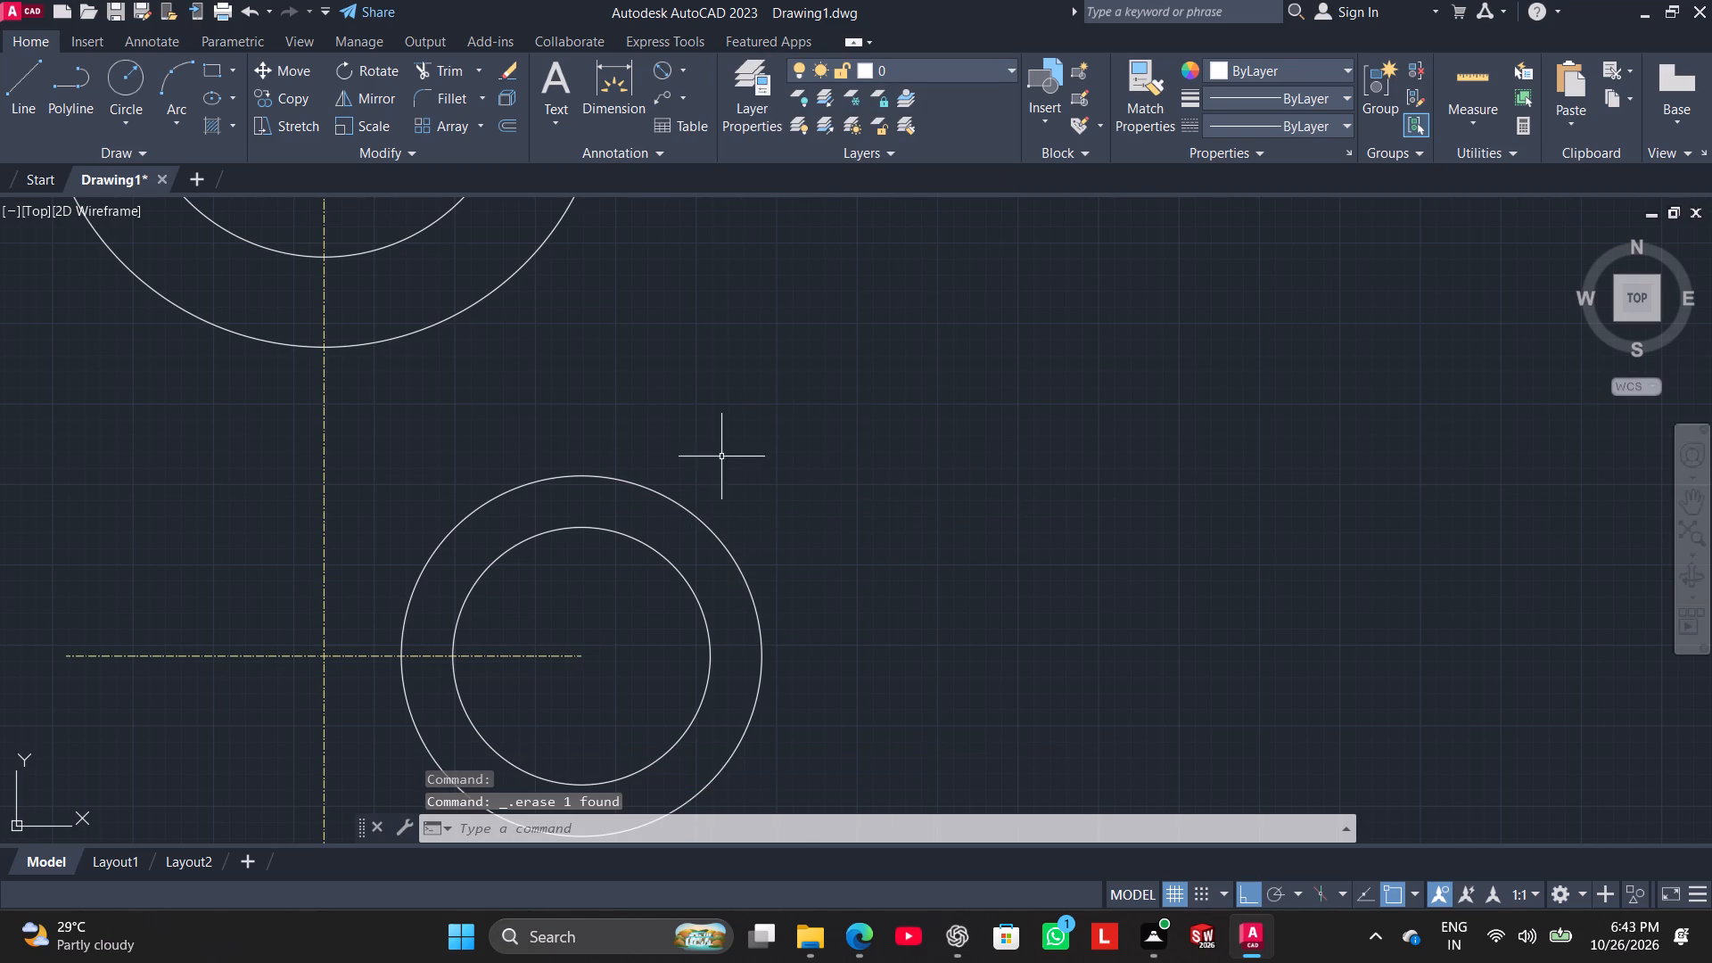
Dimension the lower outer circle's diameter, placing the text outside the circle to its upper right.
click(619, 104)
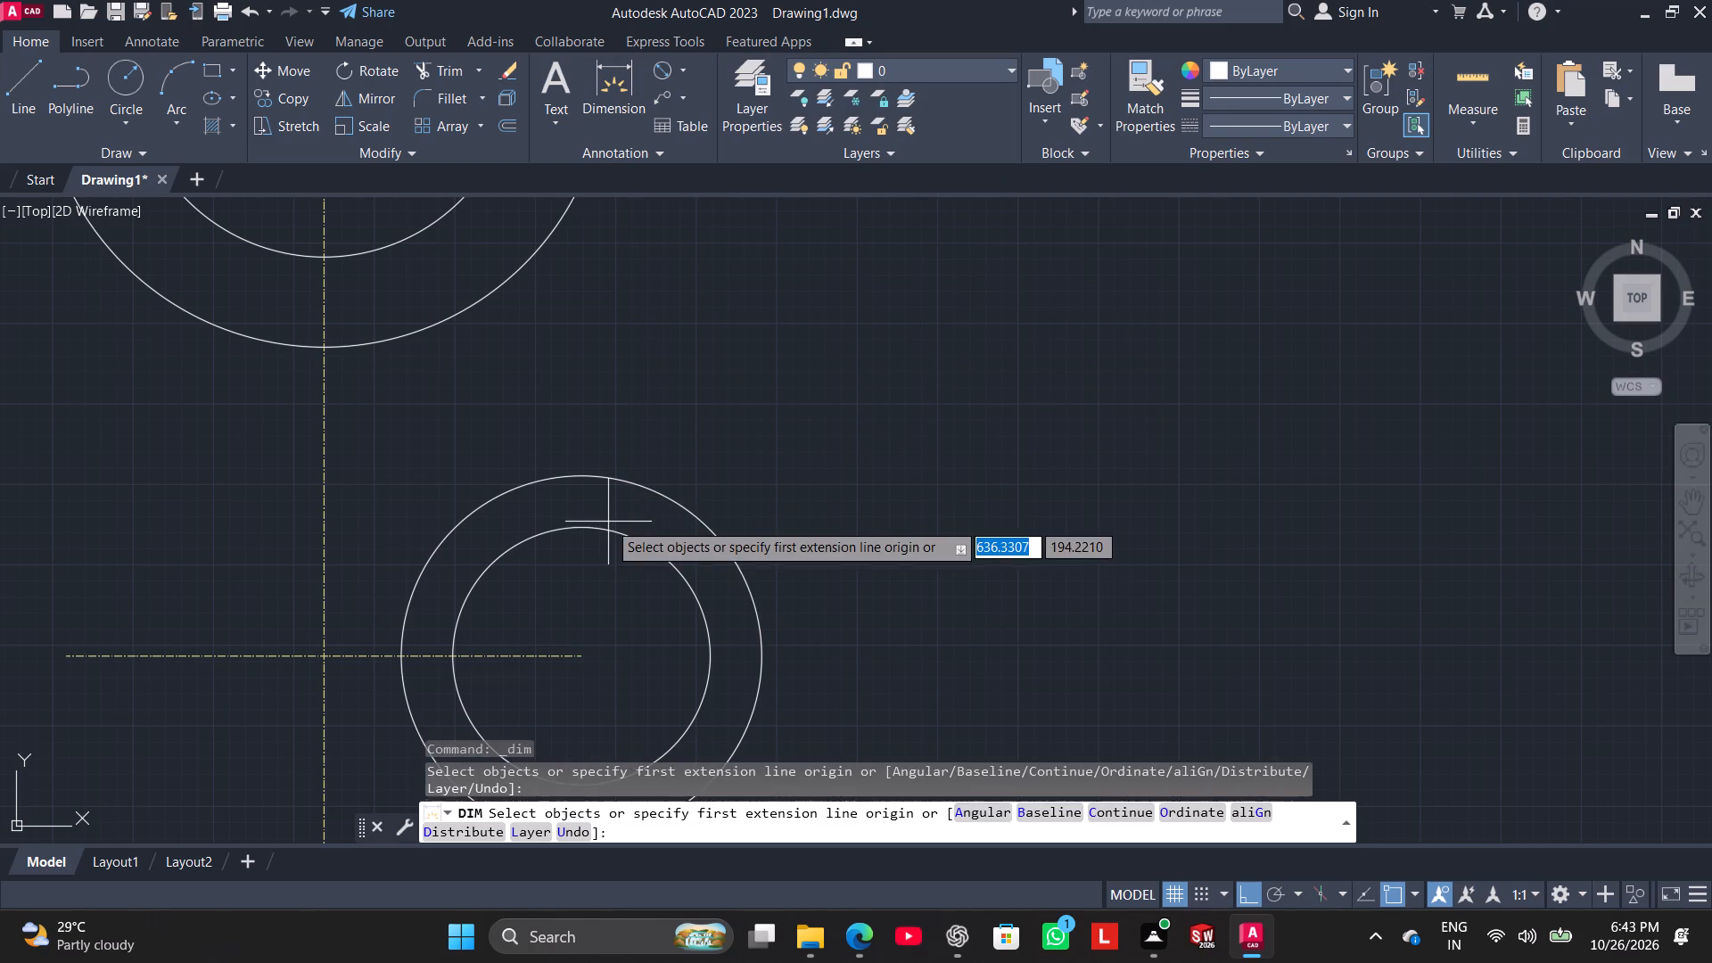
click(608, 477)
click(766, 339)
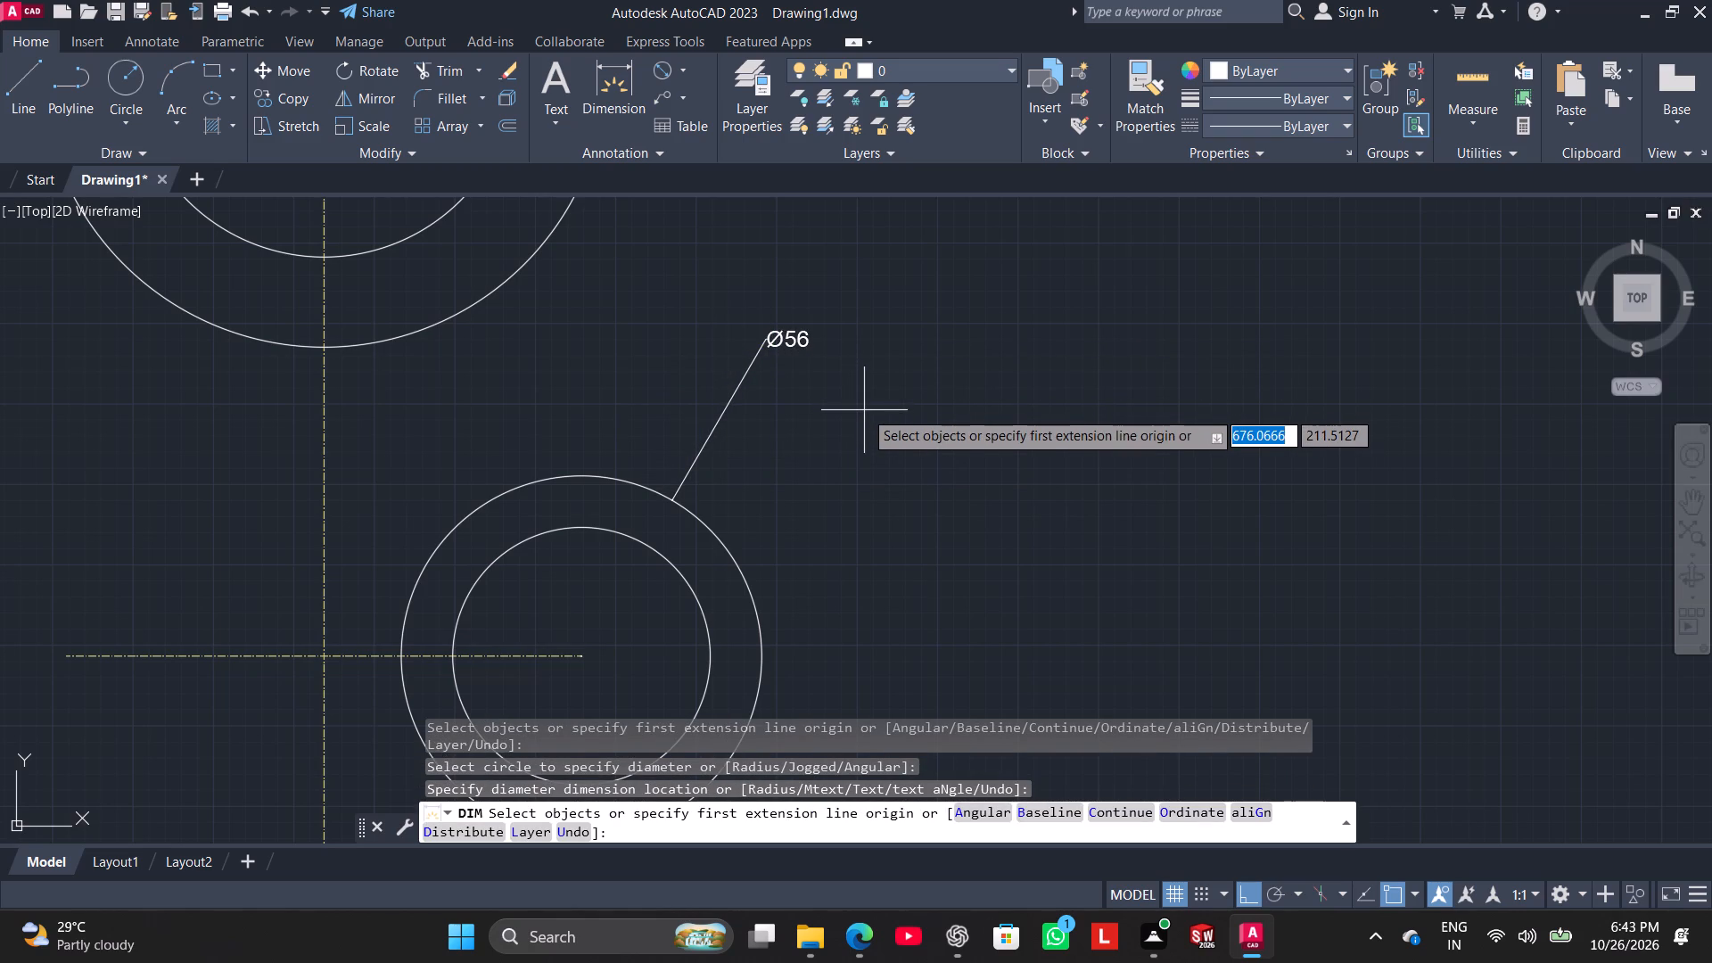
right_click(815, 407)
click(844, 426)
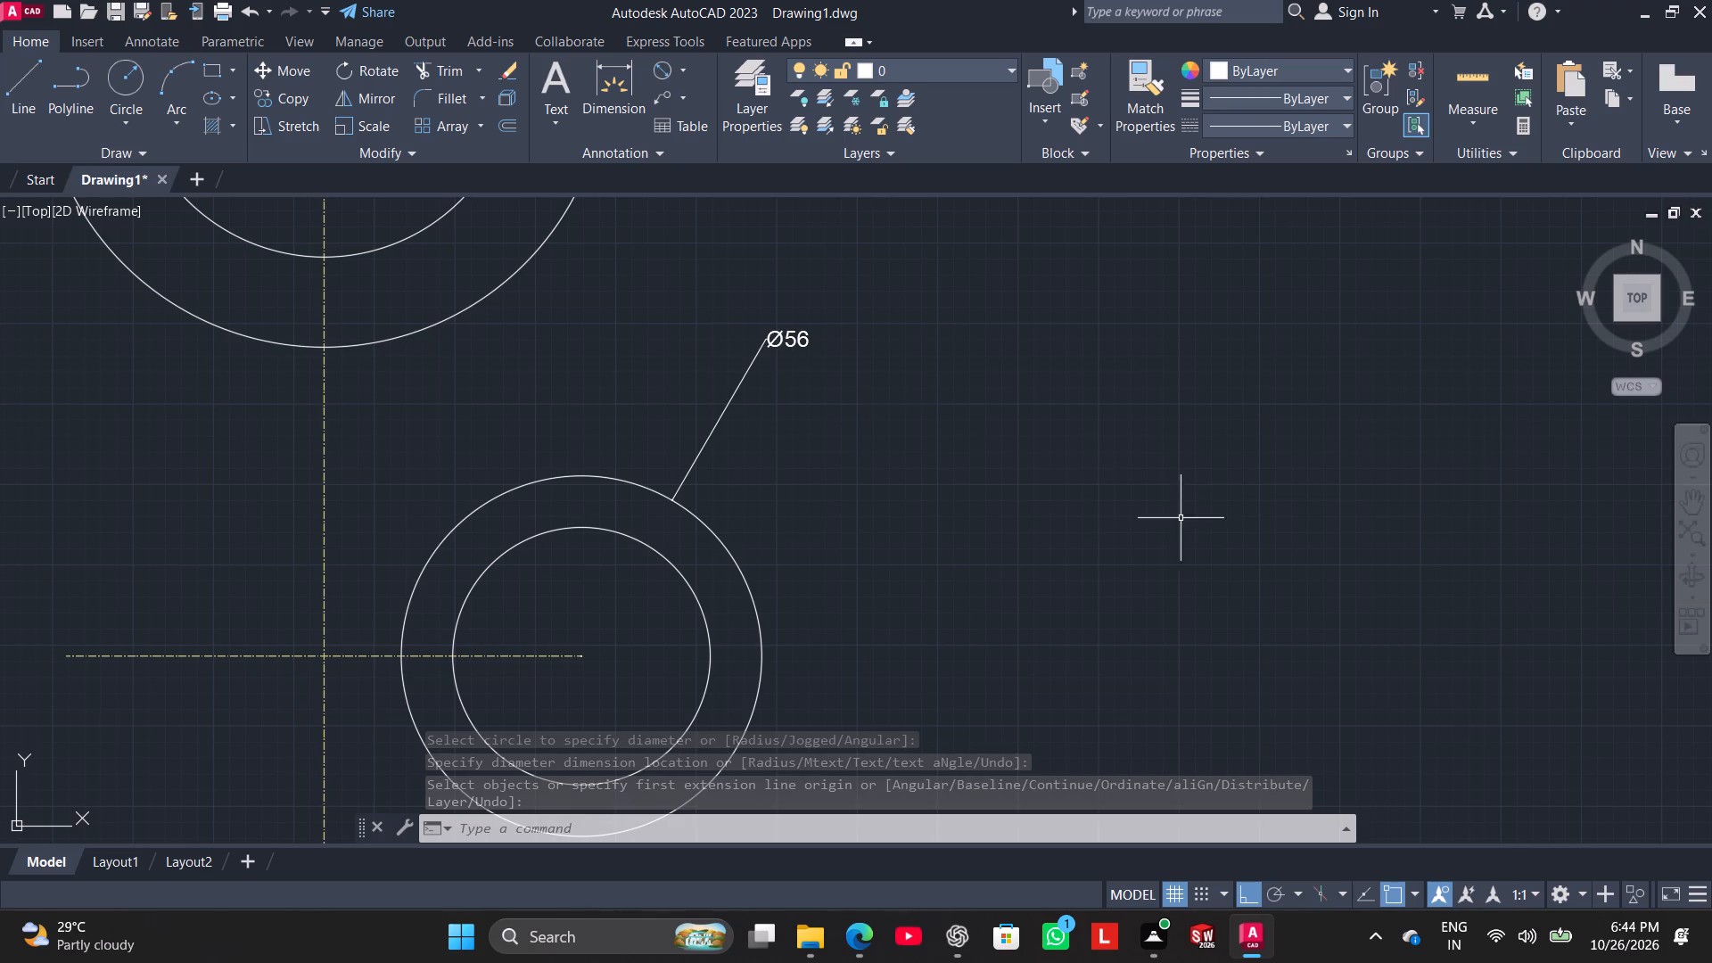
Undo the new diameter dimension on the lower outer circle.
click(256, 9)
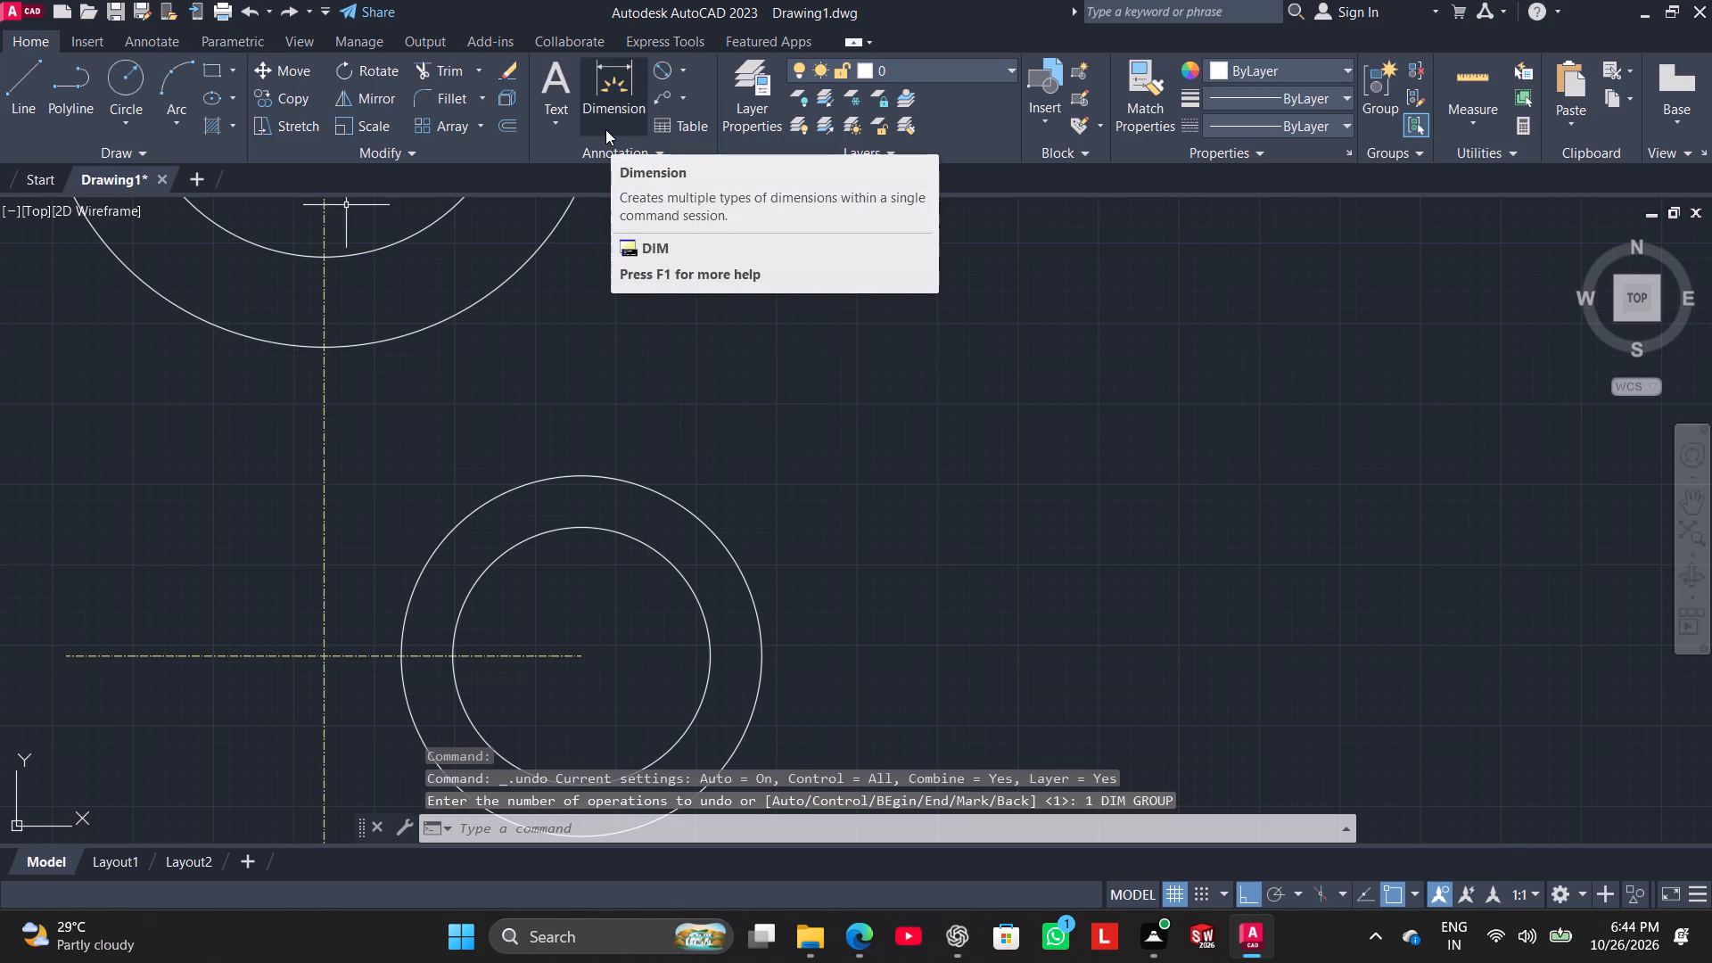
Set the text height of the Copy of Standard dimension style to 5 and close the Dimension Style Manager.
key(d)
key(Return)
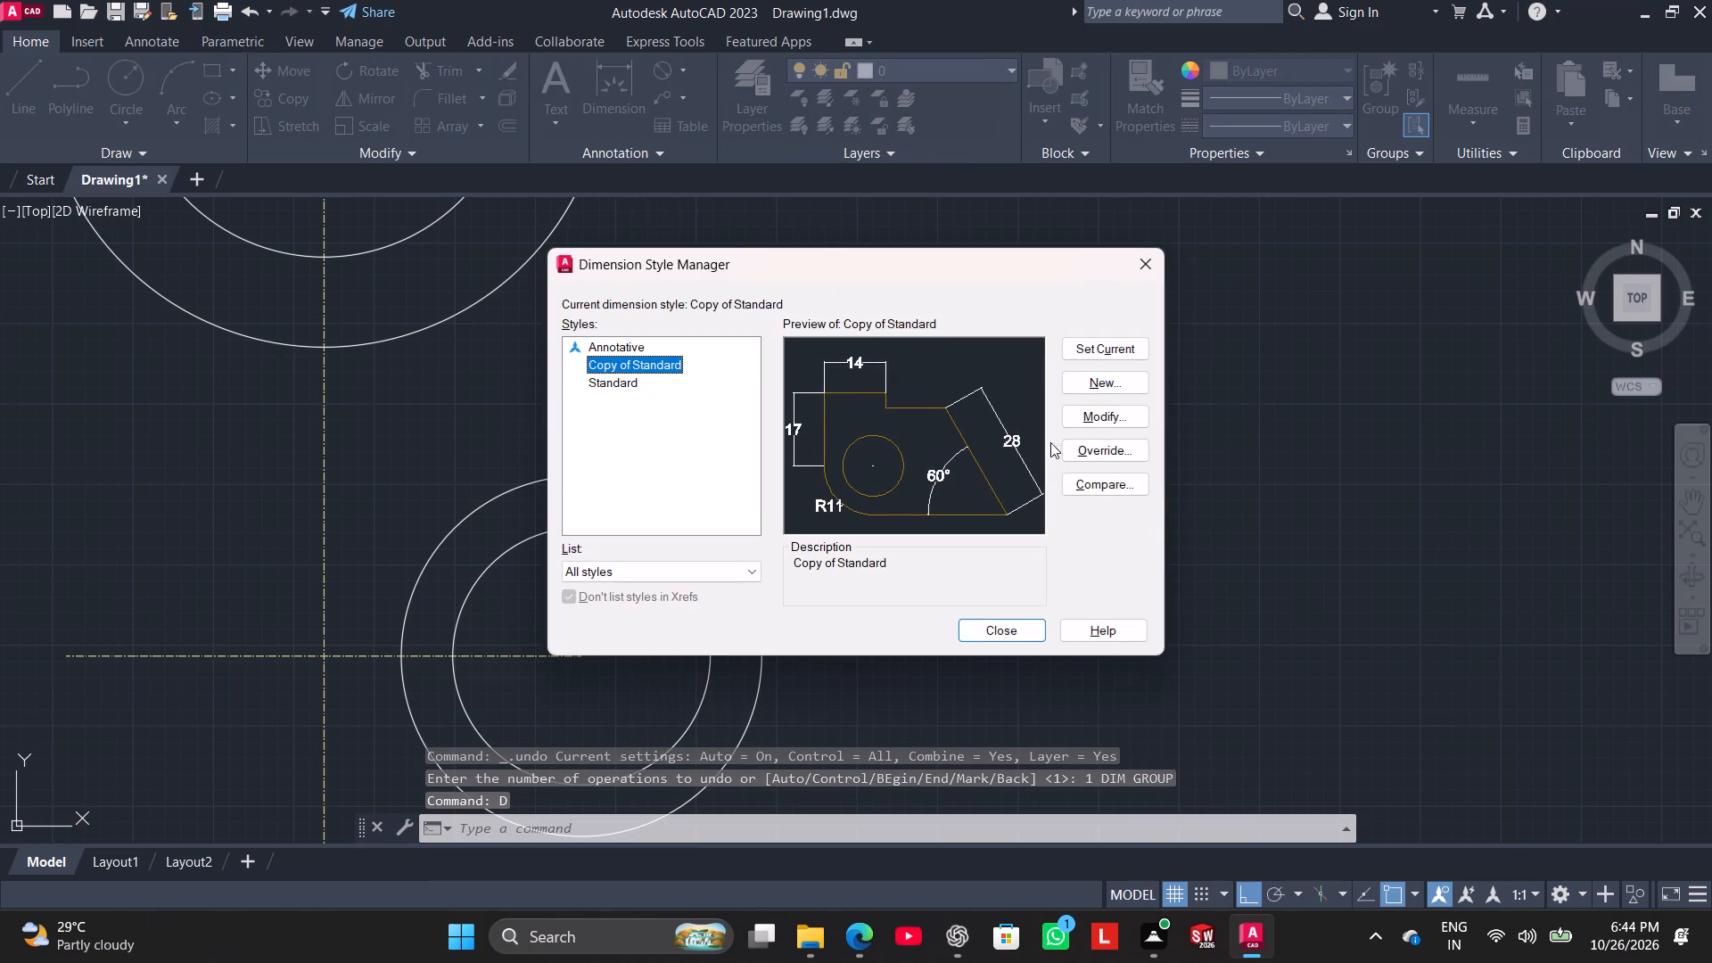
click(1088, 419)
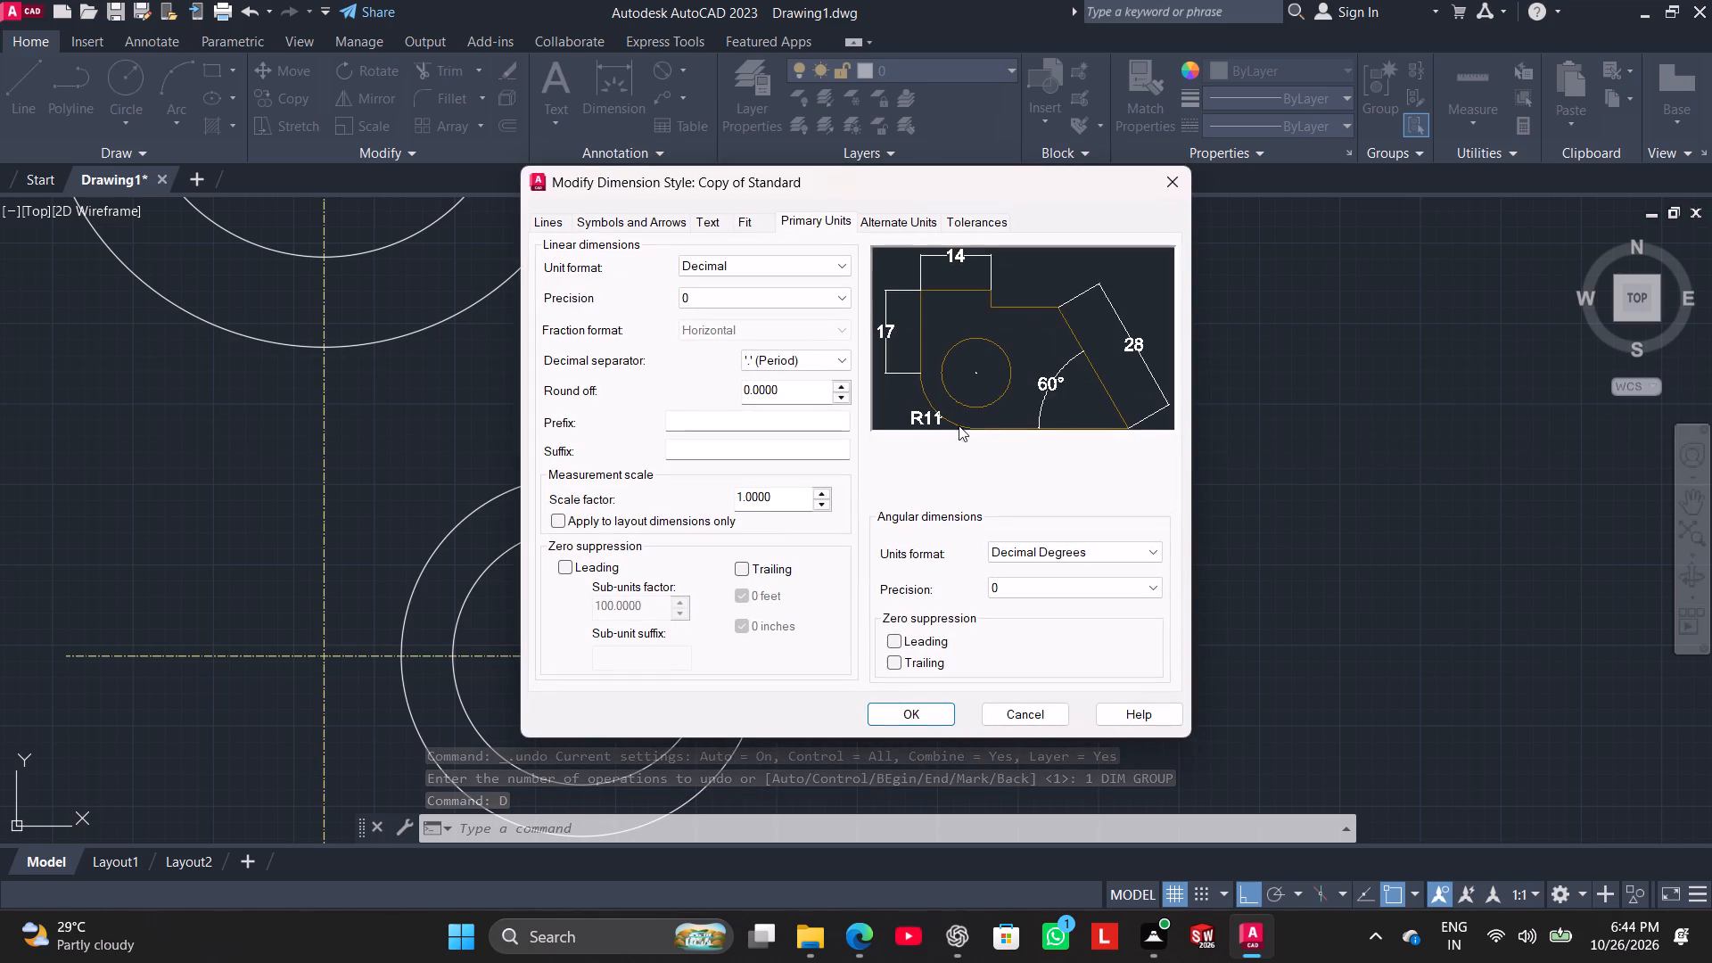
click(707, 220)
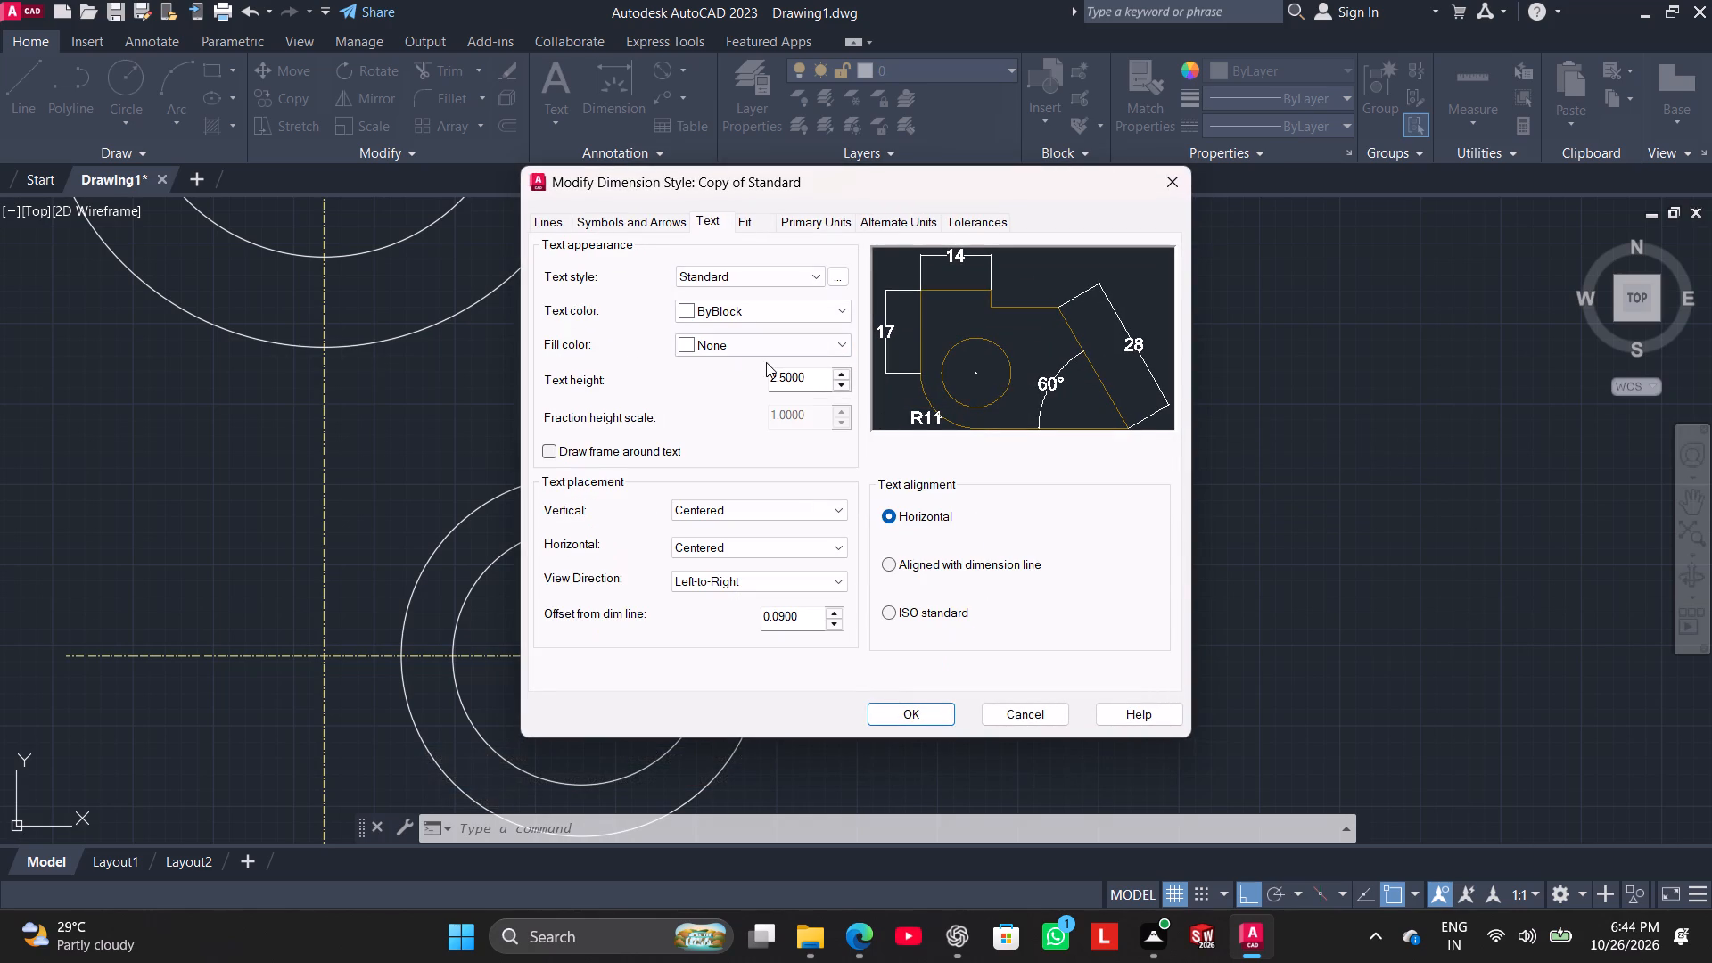
double_click(804, 371)
key(5)
key(Return)
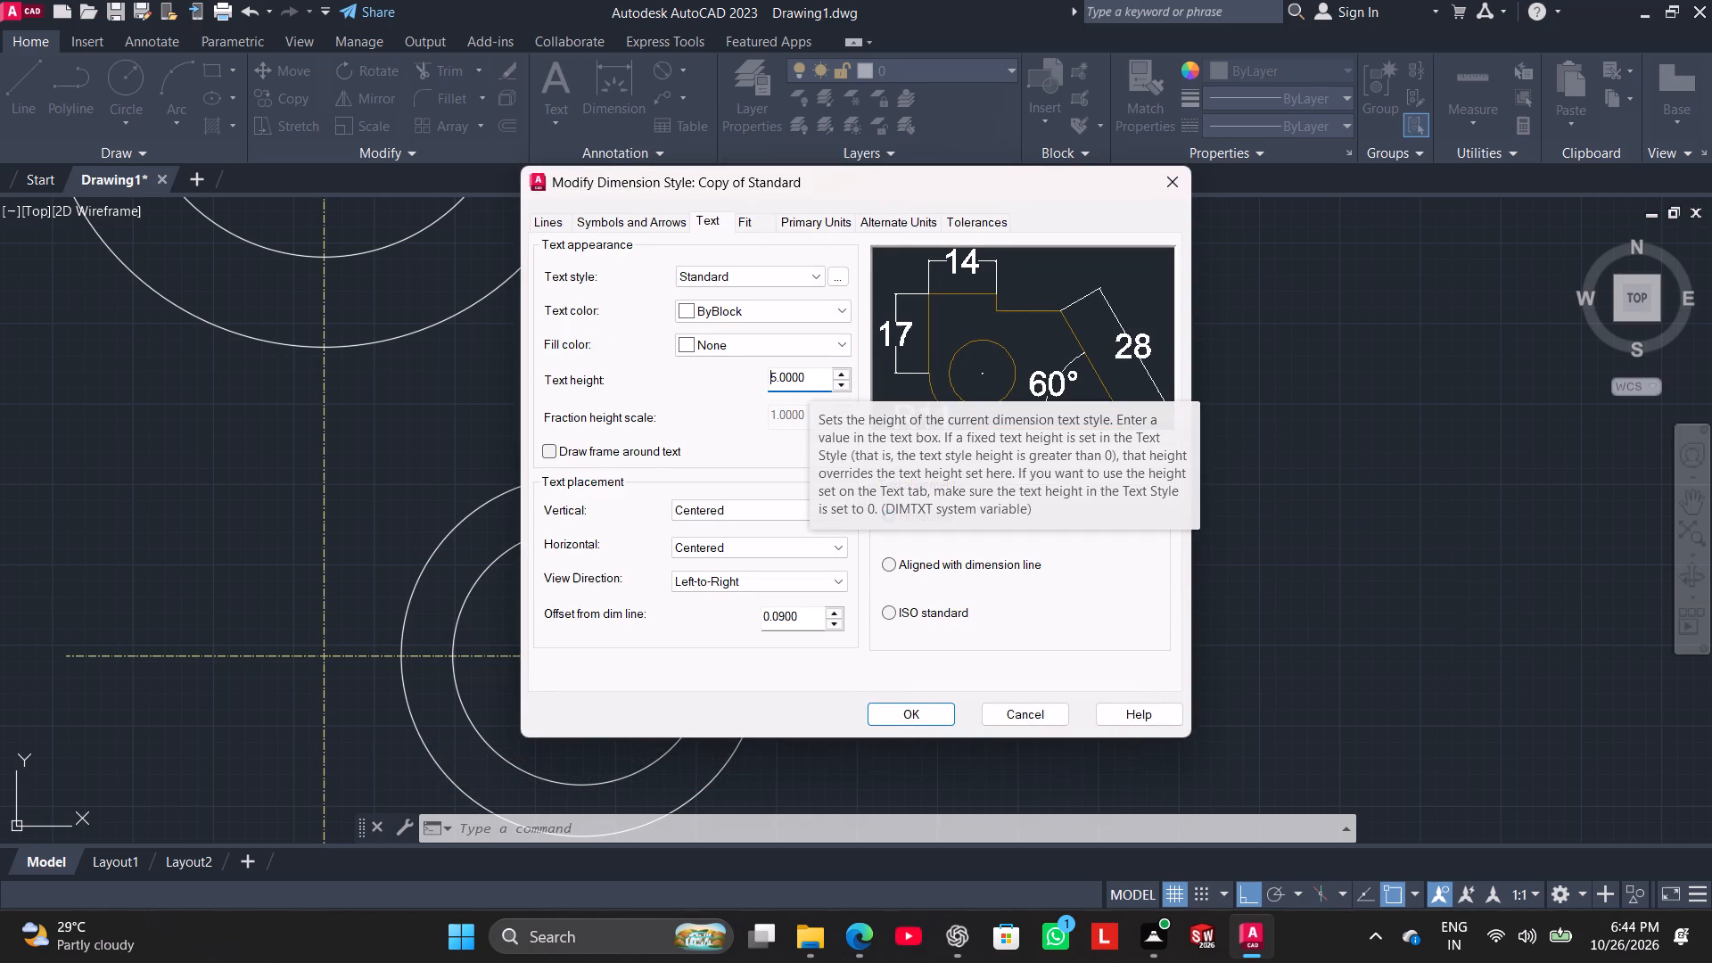
click(882, 718)
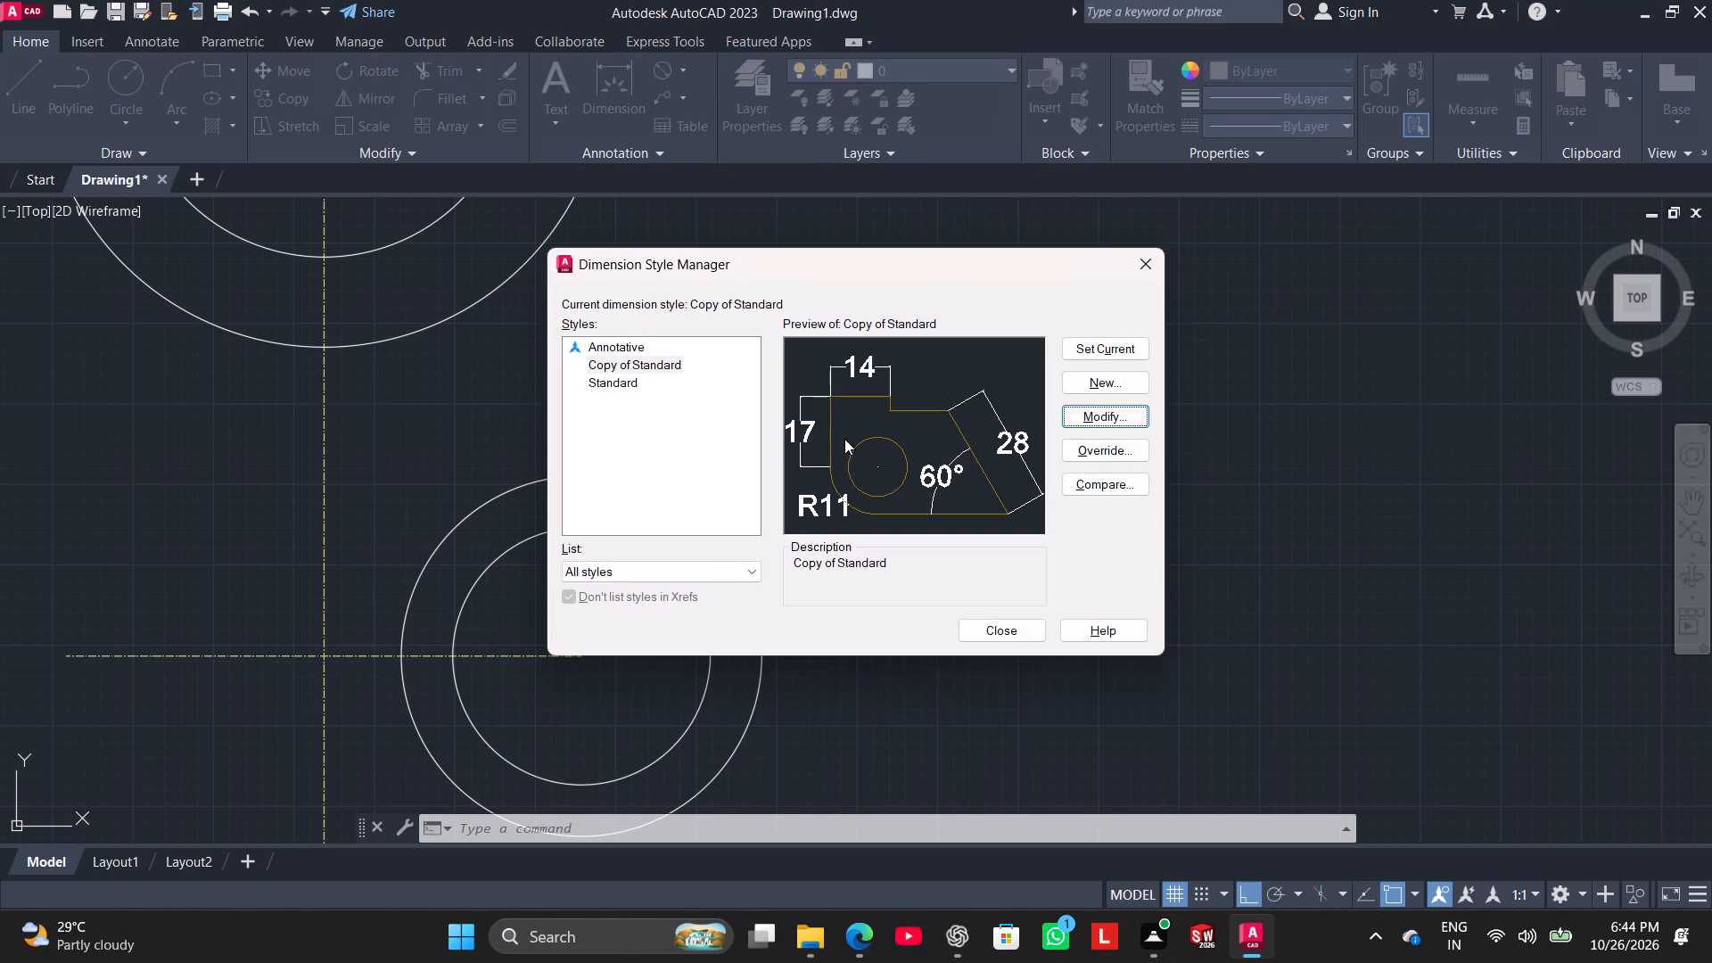
click(994, 637)
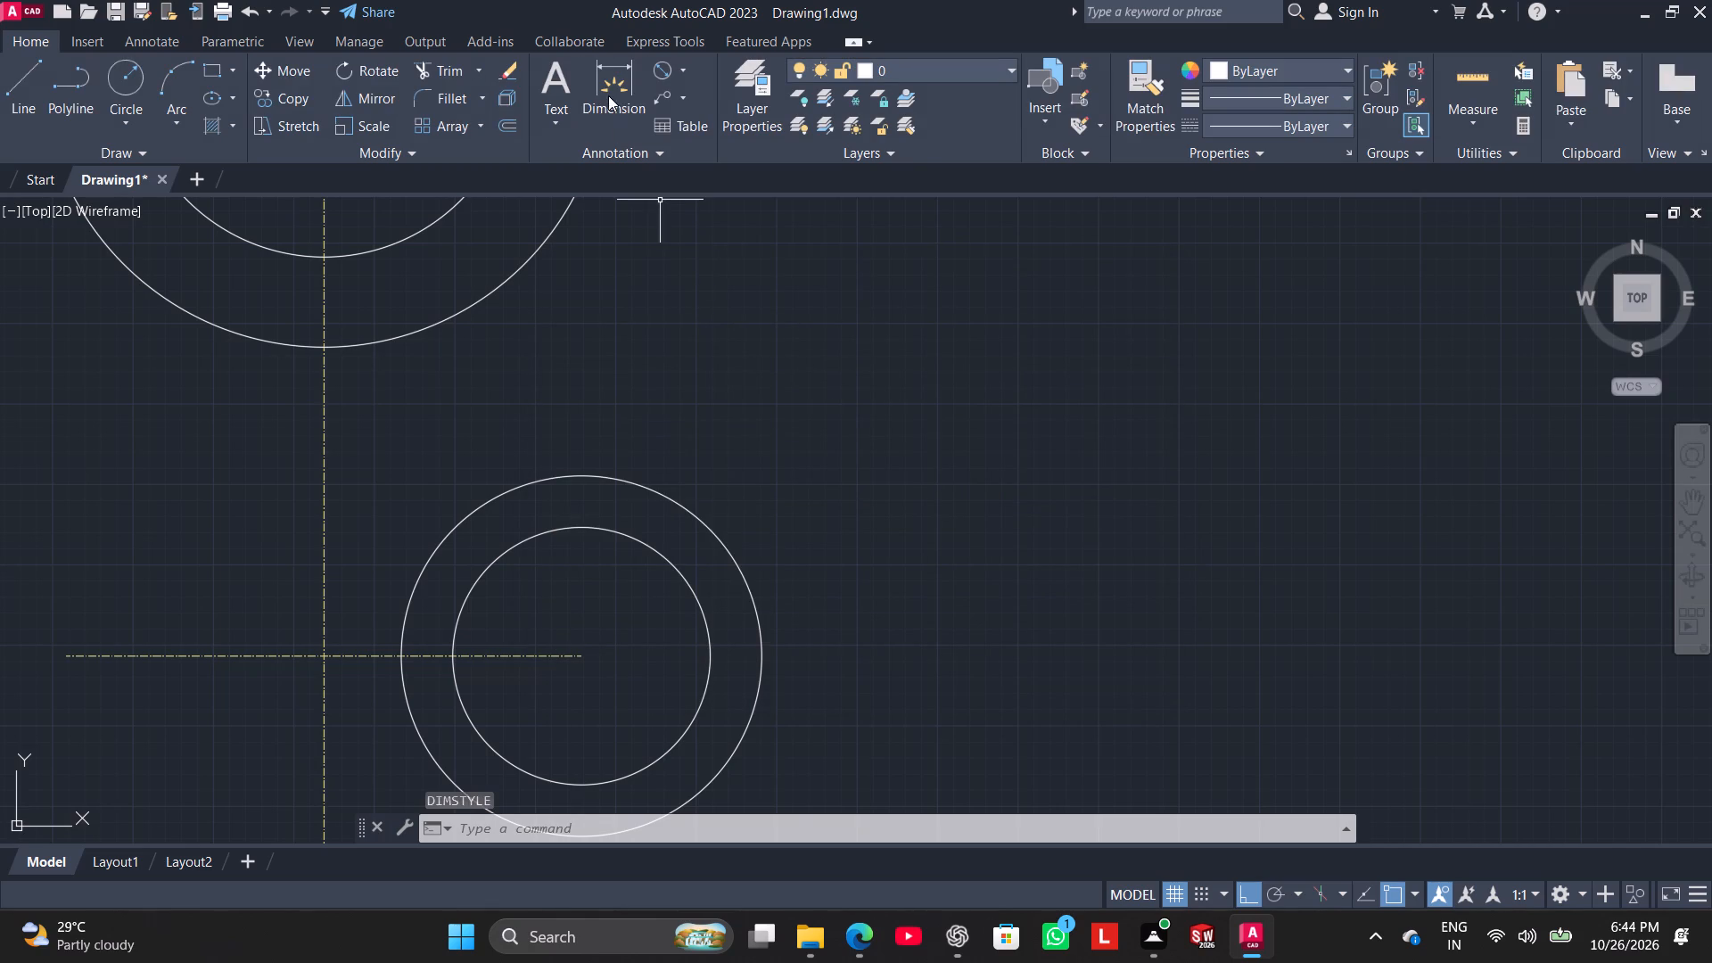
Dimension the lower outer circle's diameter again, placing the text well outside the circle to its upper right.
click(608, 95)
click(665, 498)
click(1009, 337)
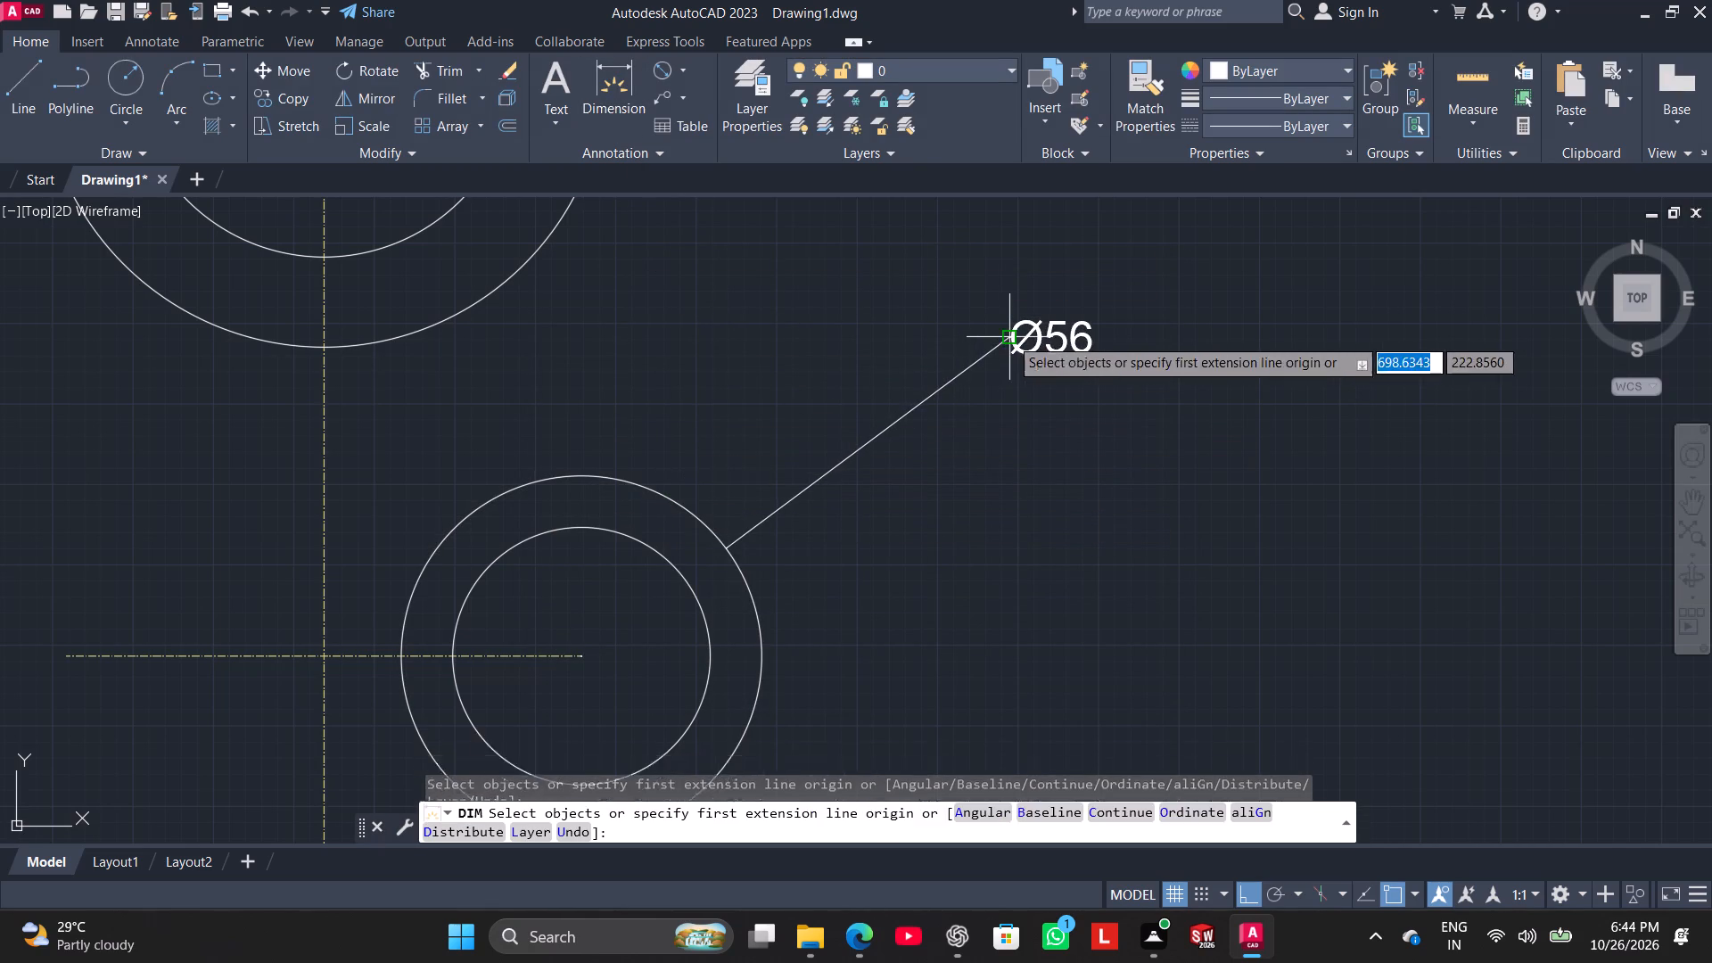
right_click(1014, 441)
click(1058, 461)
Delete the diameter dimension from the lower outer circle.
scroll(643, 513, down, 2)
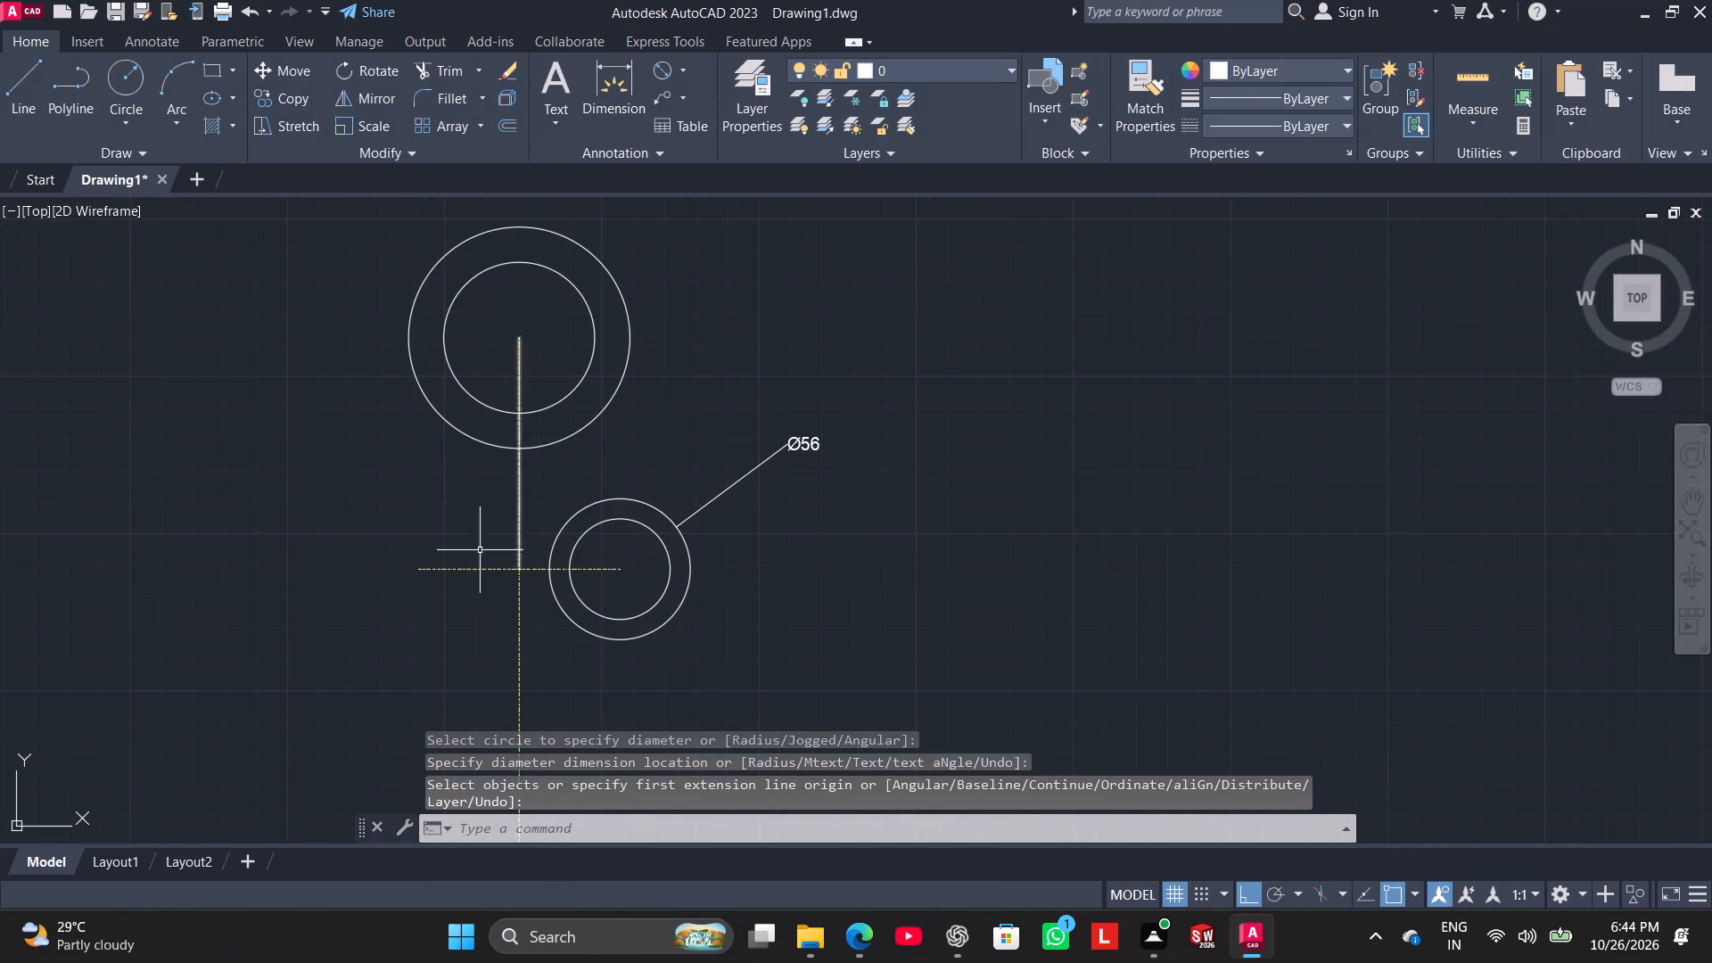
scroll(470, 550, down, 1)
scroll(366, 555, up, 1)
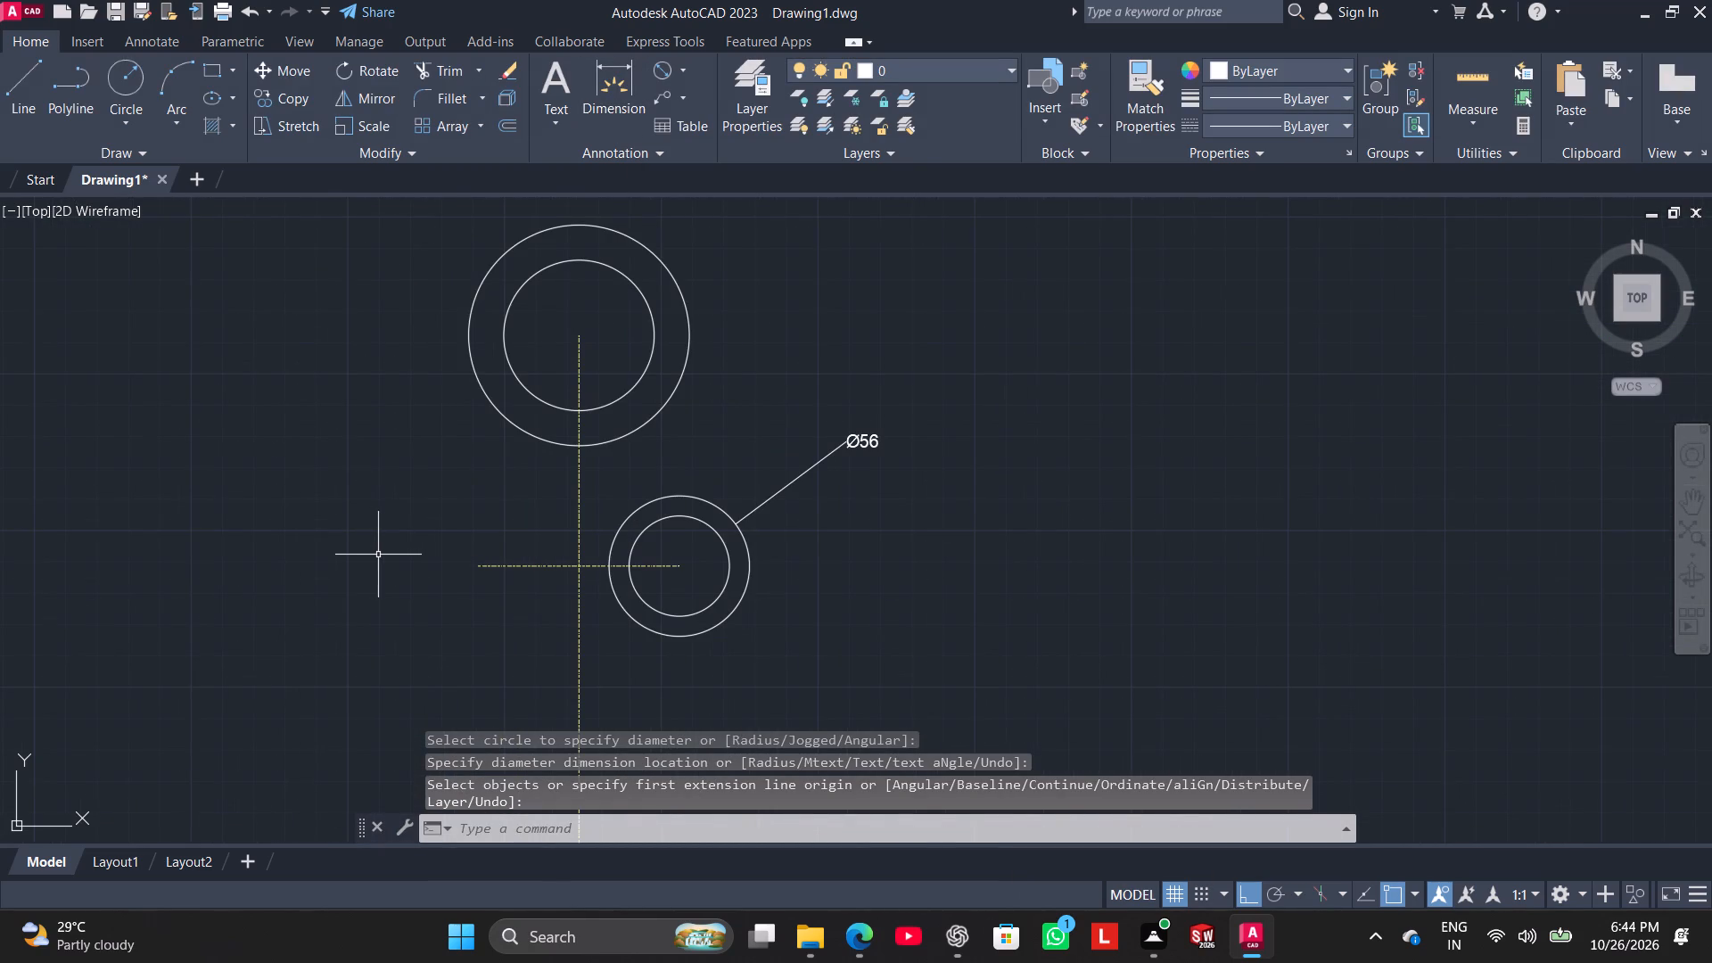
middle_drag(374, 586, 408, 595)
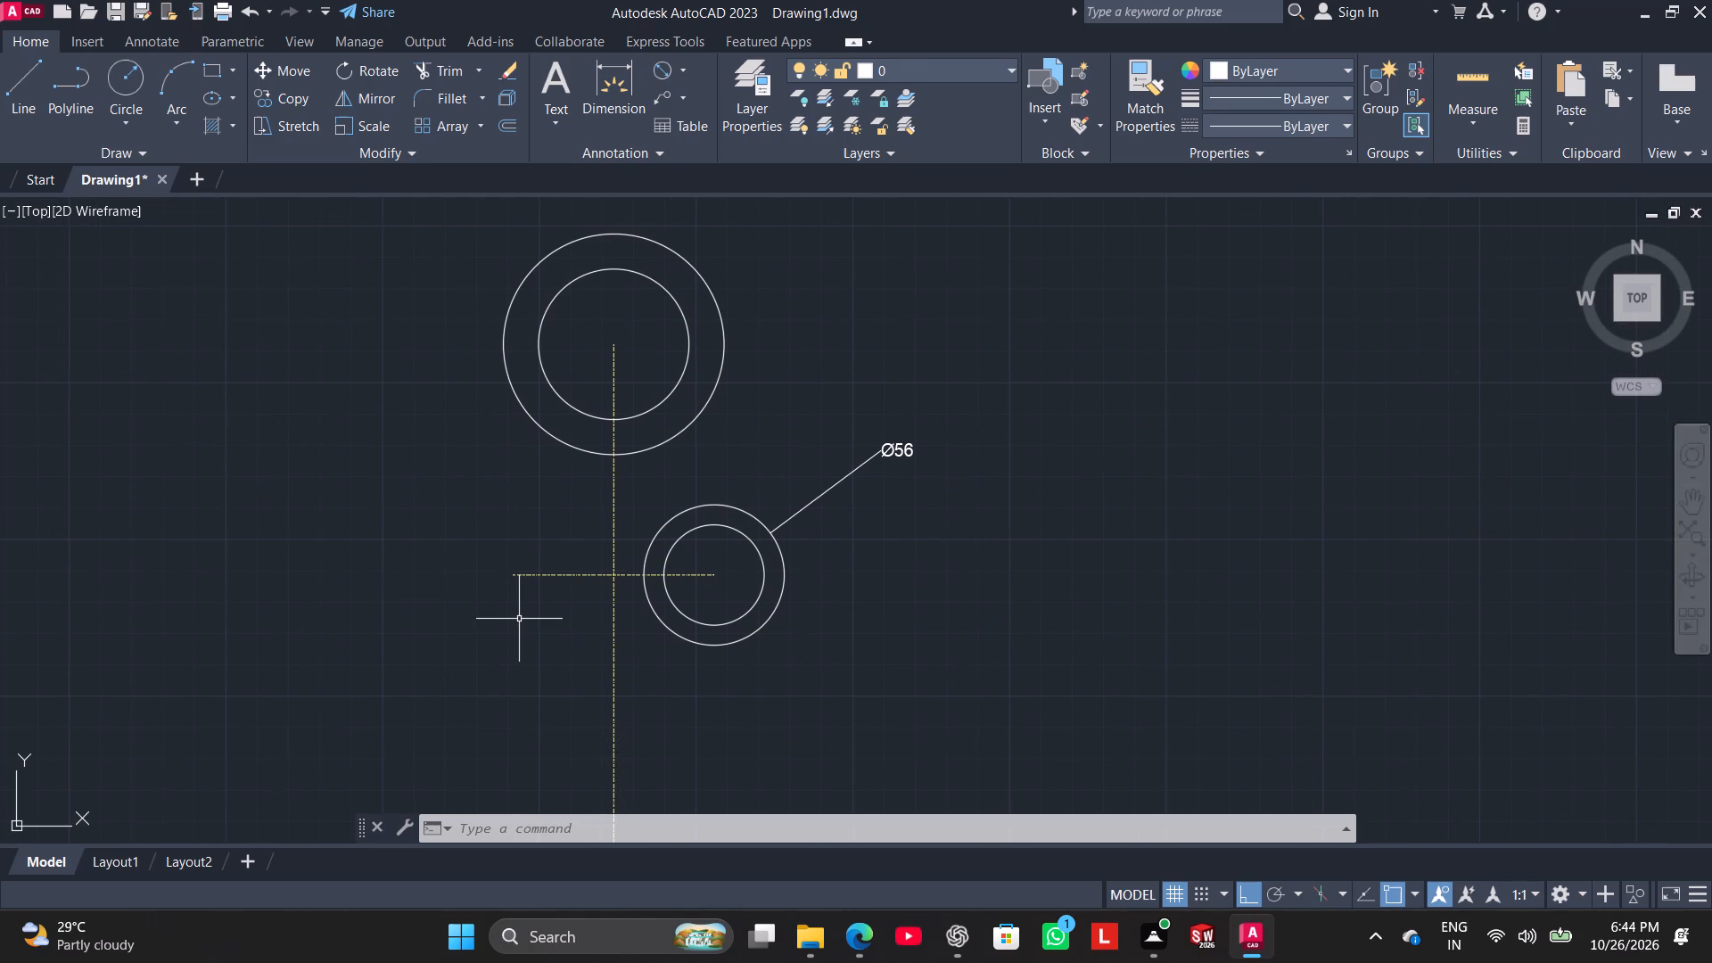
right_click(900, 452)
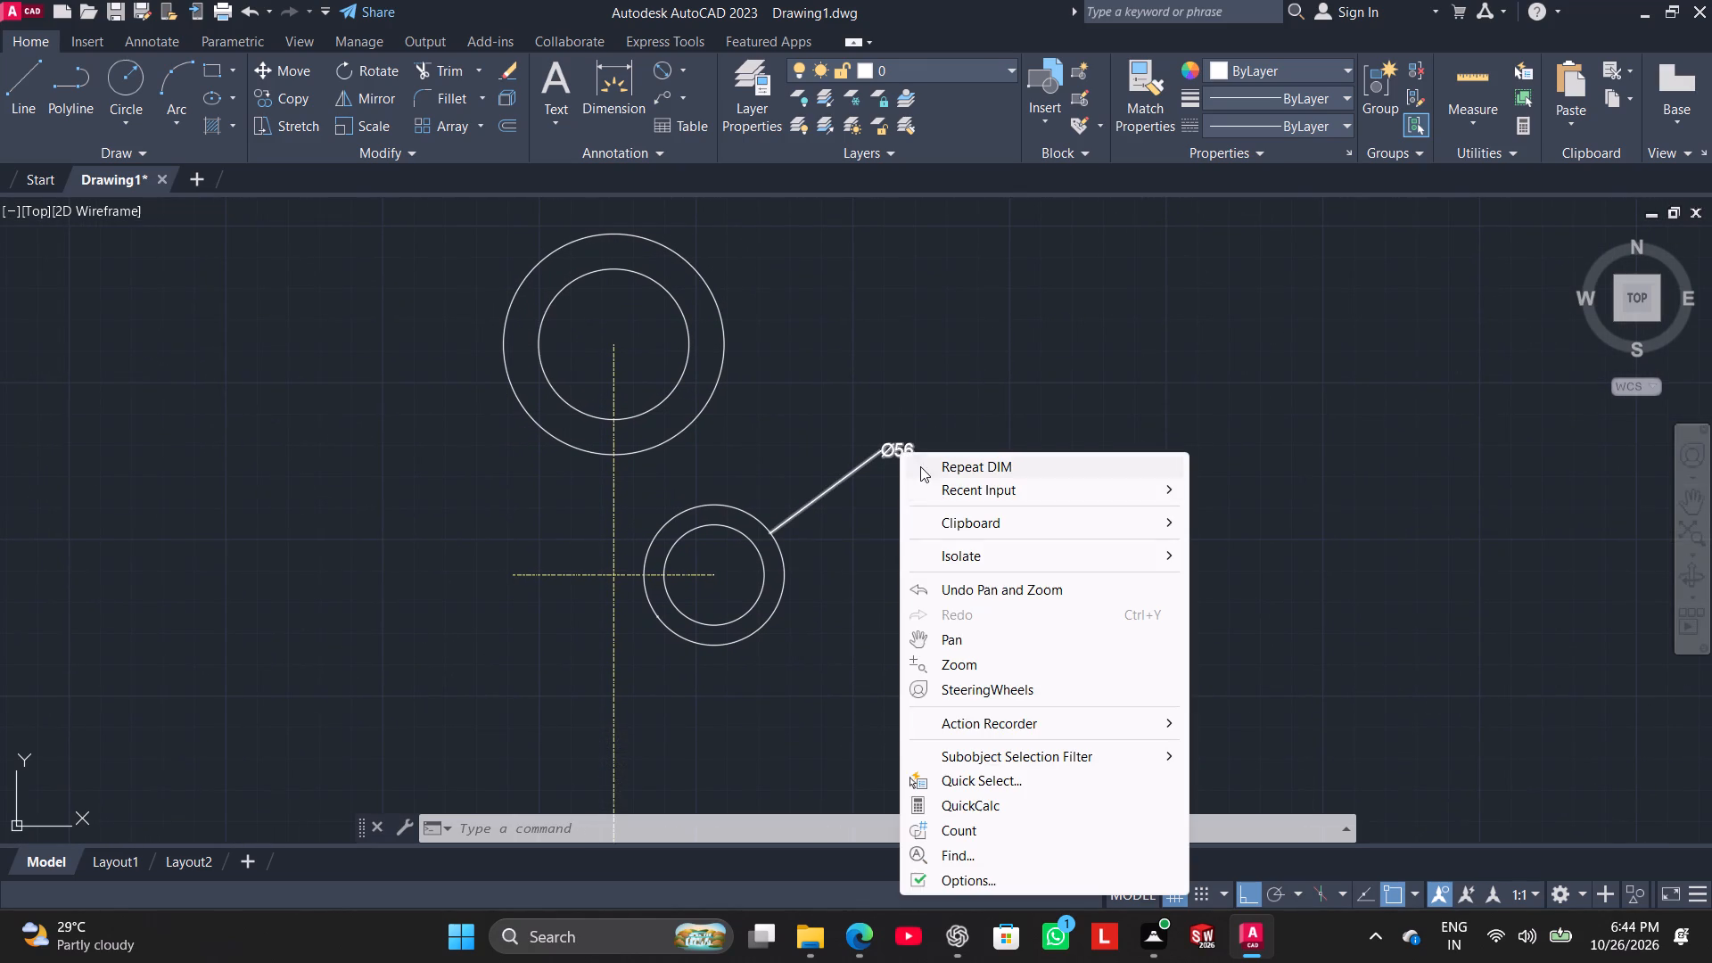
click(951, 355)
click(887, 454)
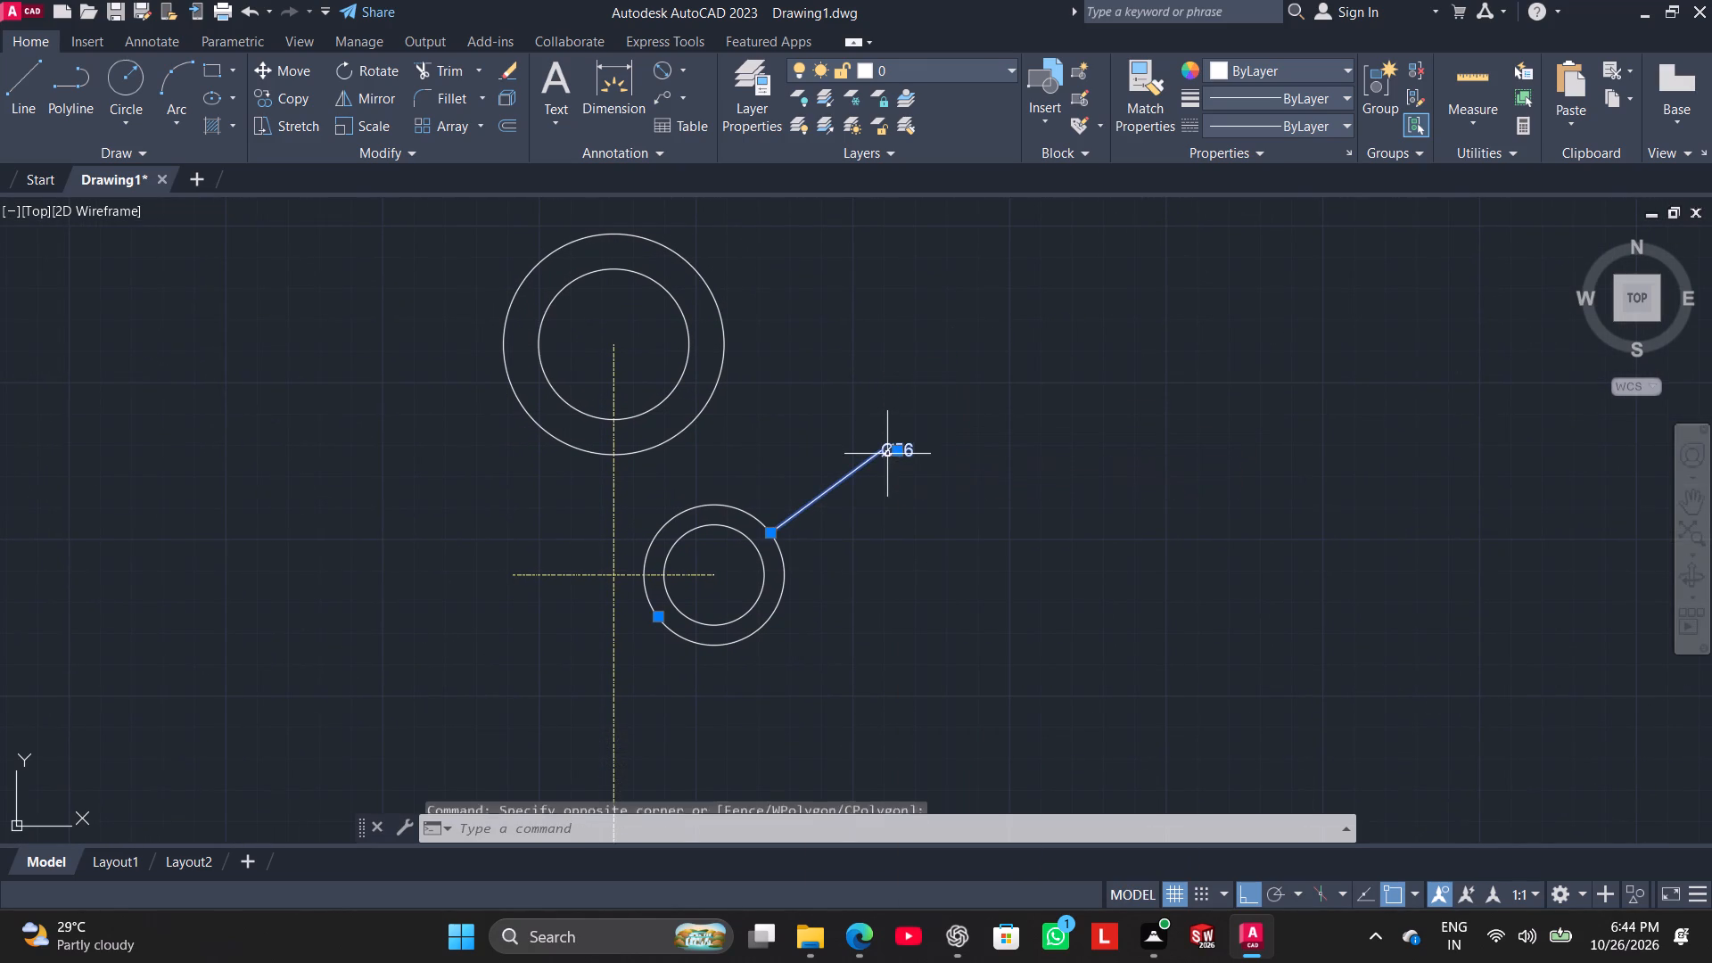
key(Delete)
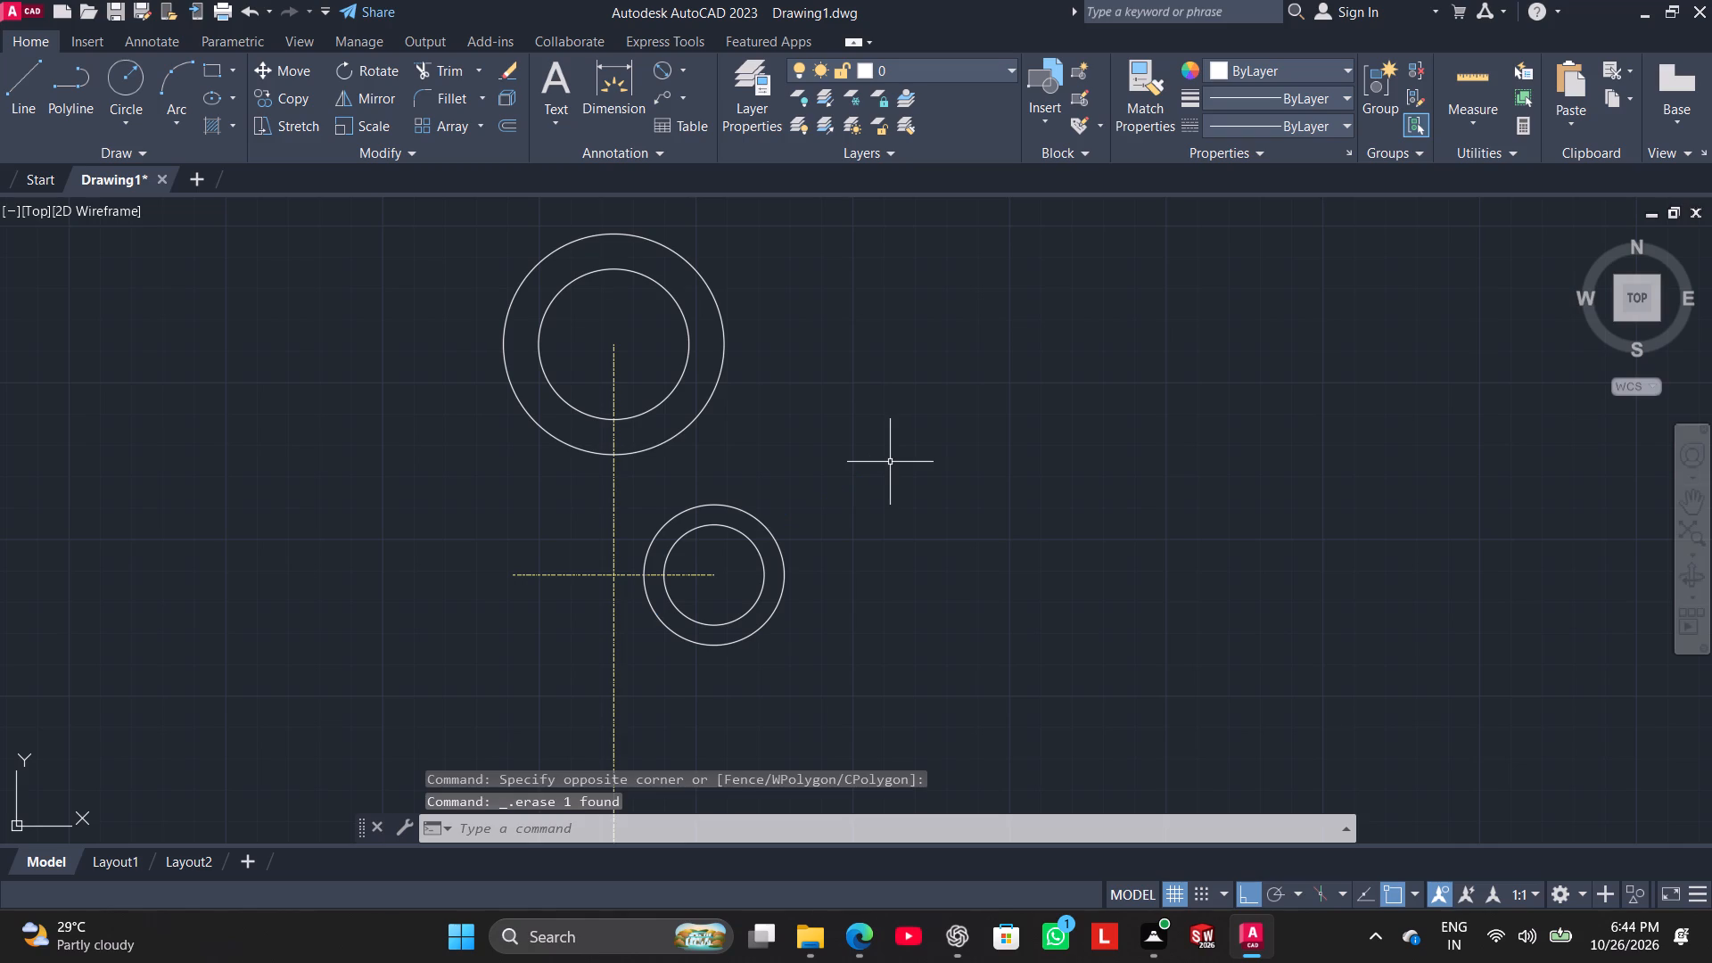
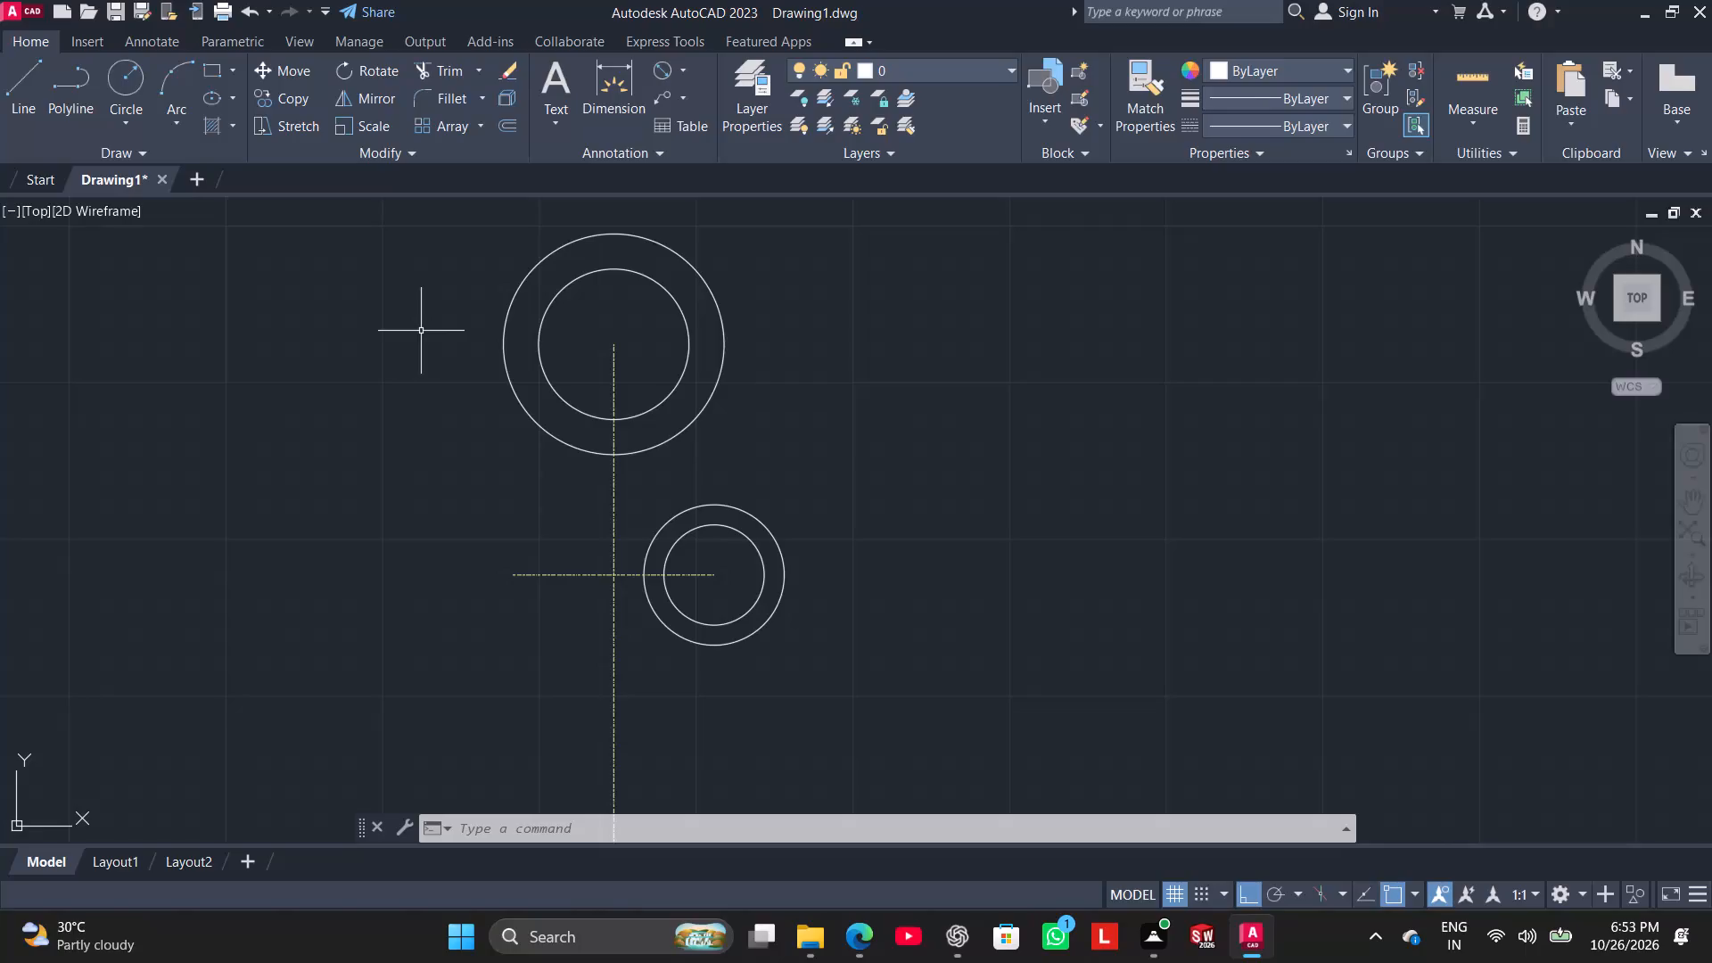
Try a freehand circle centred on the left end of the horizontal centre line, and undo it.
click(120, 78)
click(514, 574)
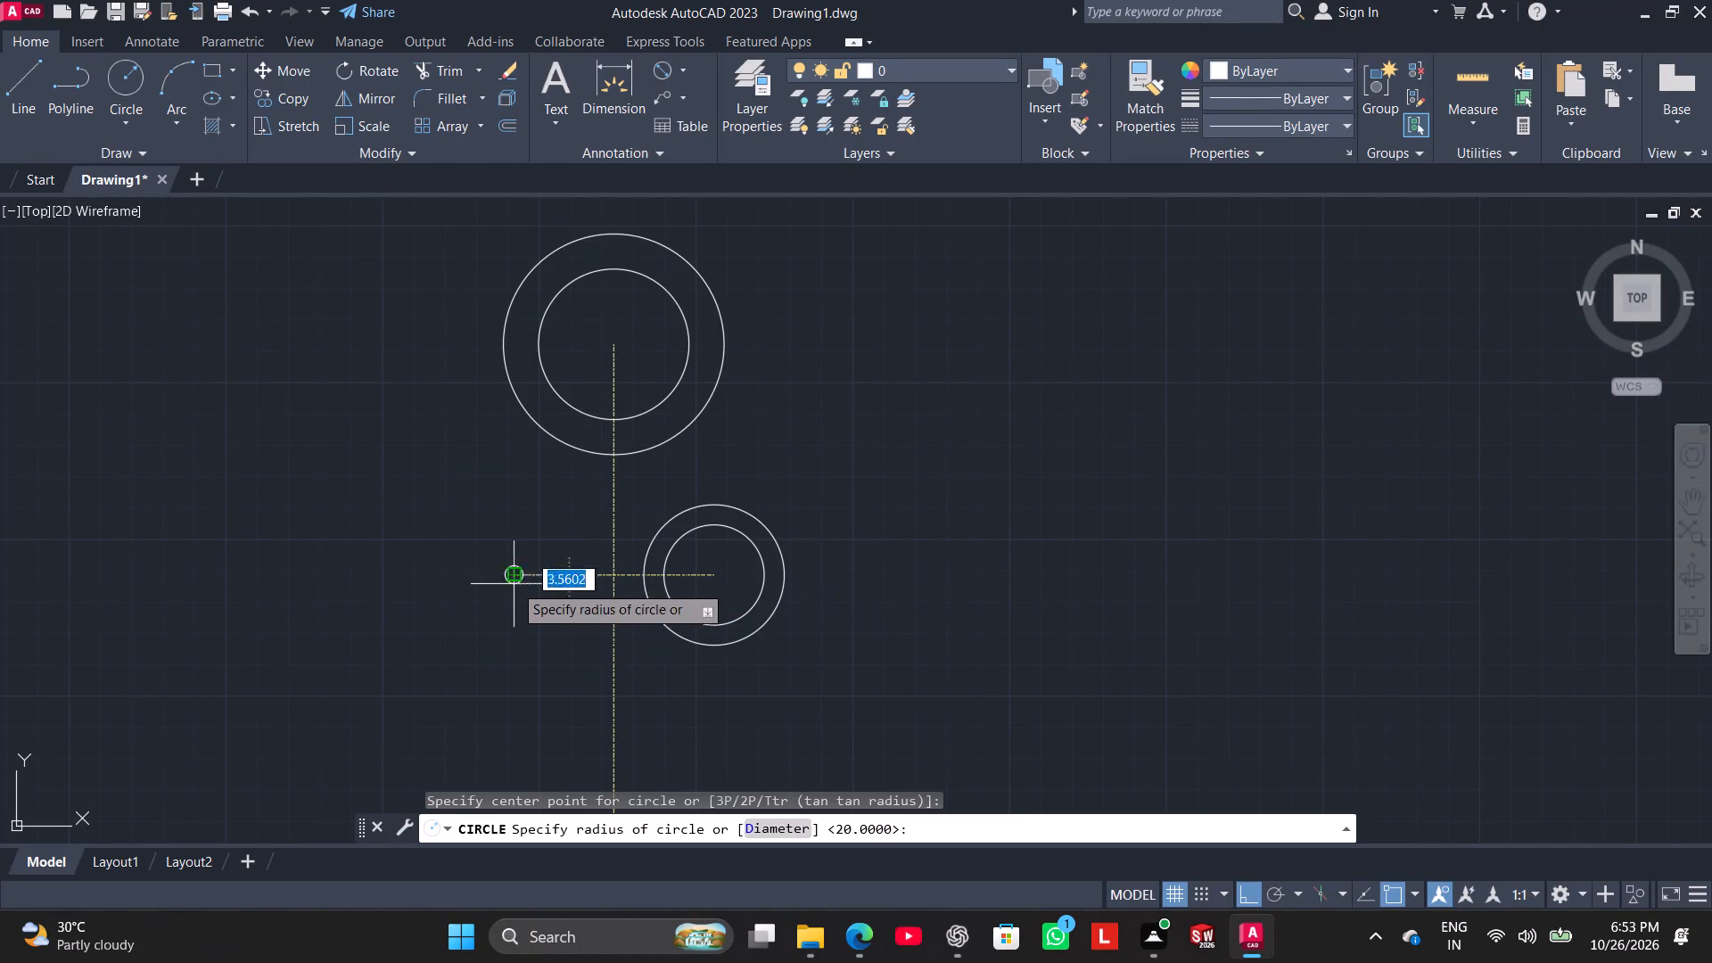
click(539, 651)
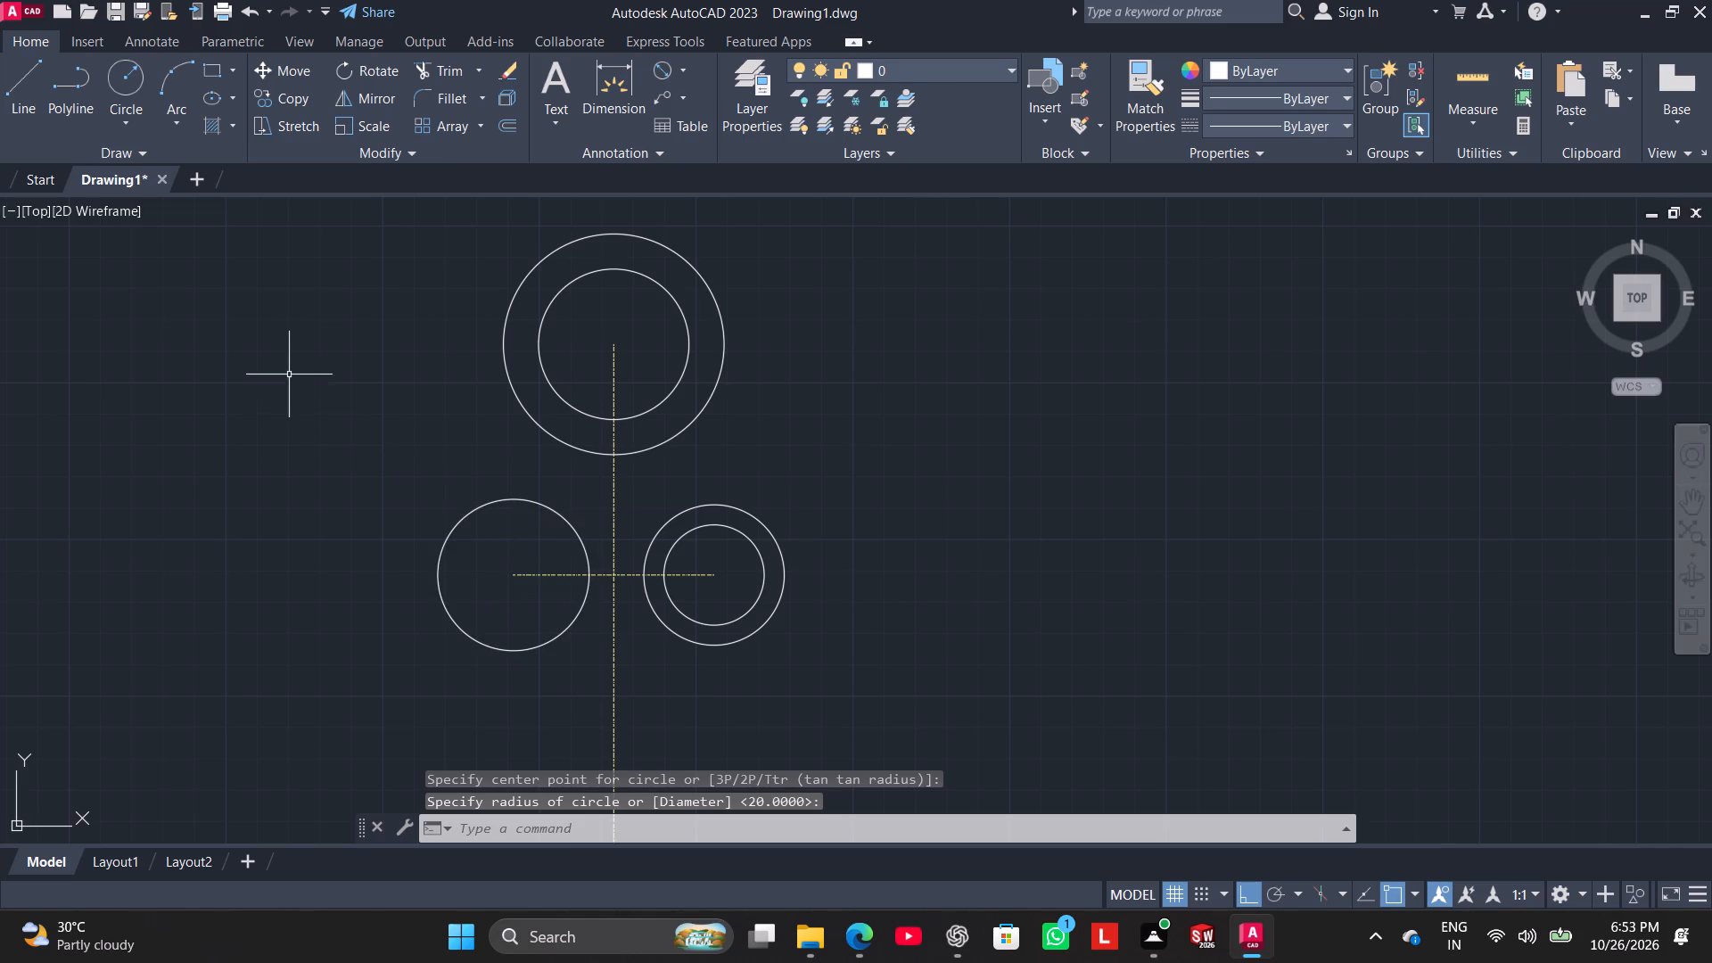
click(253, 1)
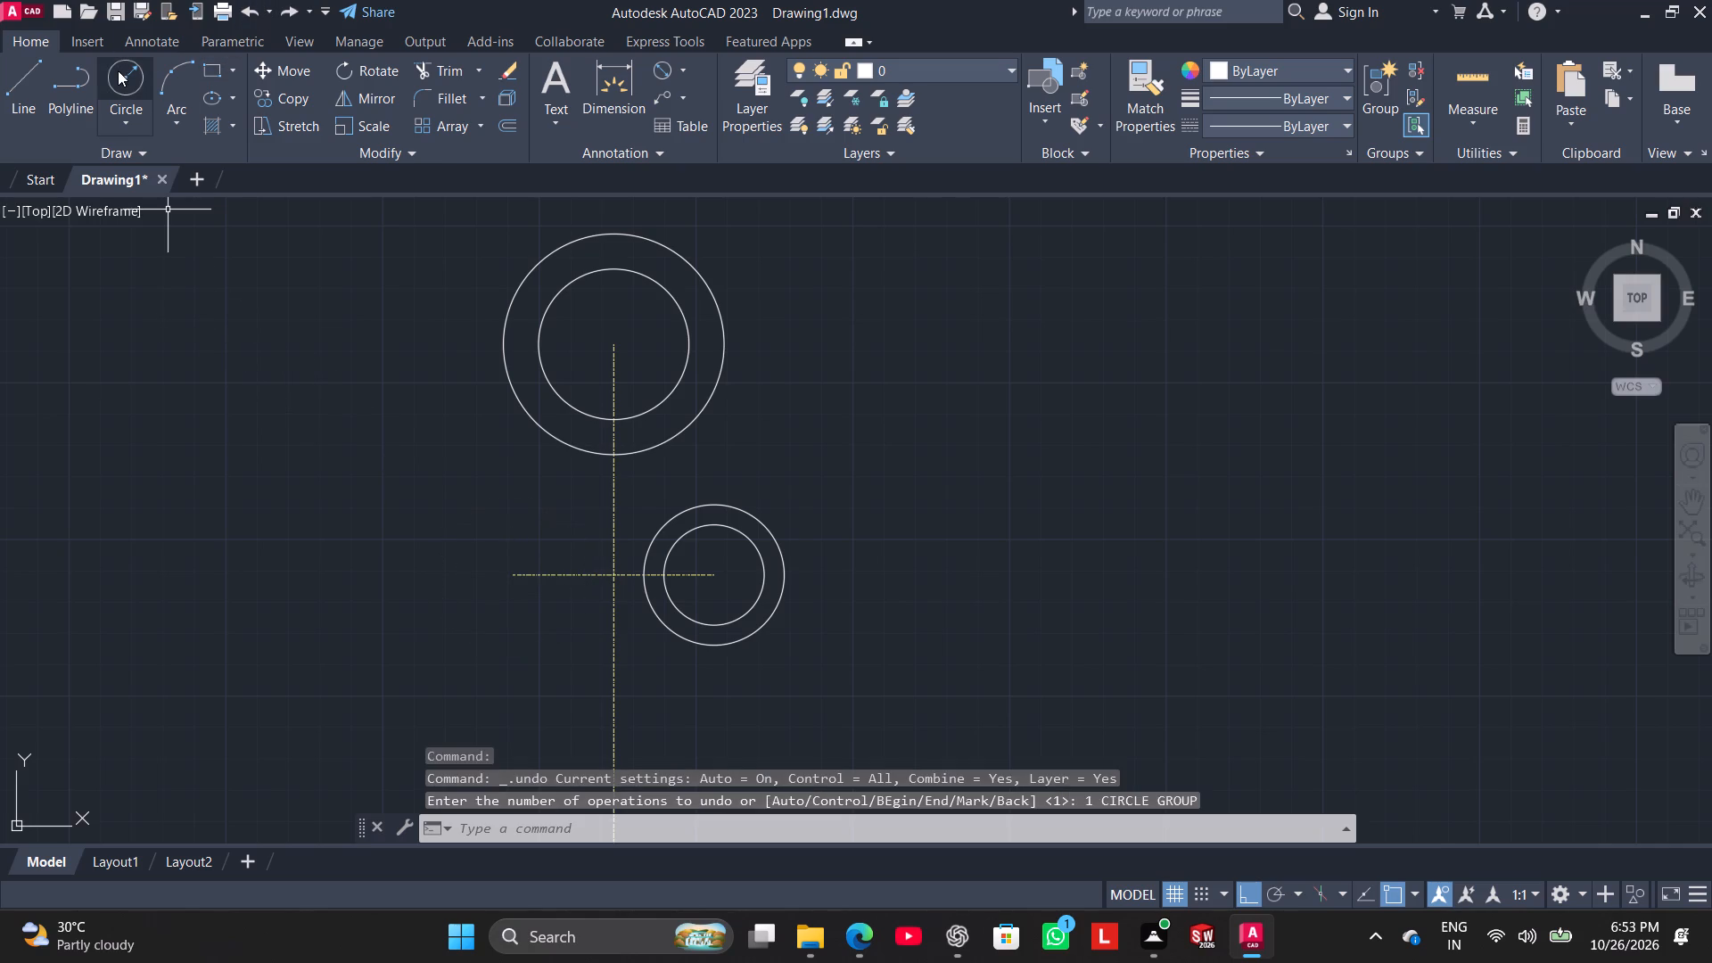
Draw a circle of radius 56/2 centred on the left end of the horizontal centre line, turning off the Nearest object snap.
click(118, 70)
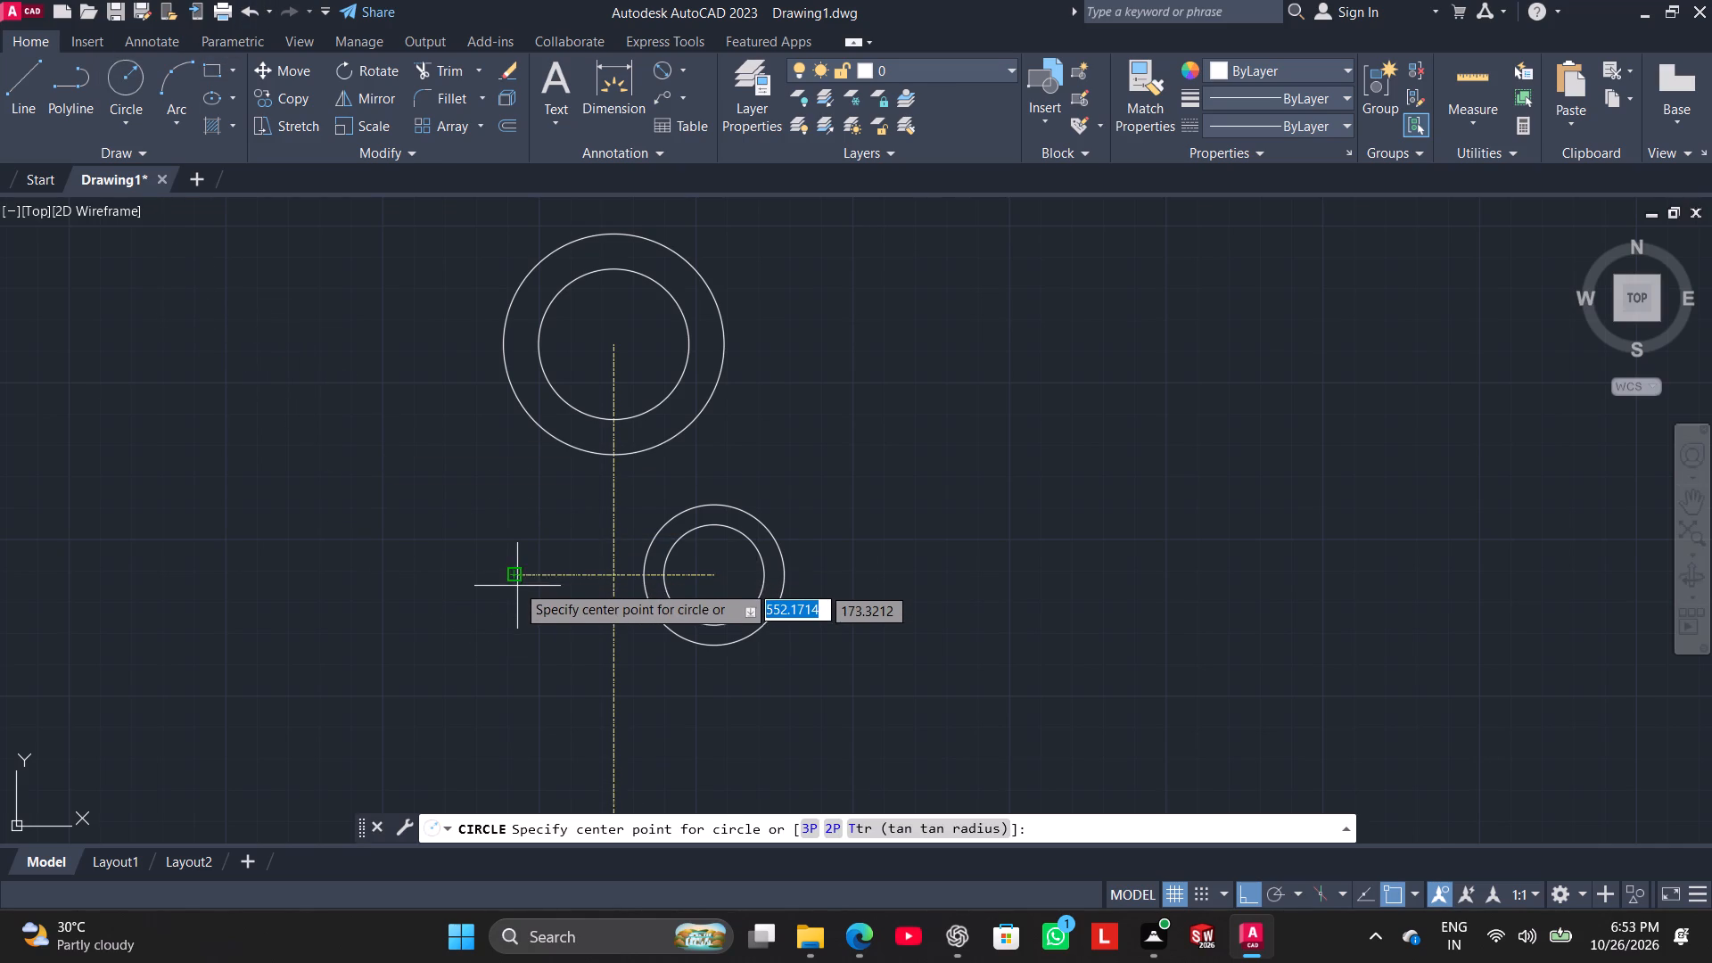
drag(514, 572, 517, 585)
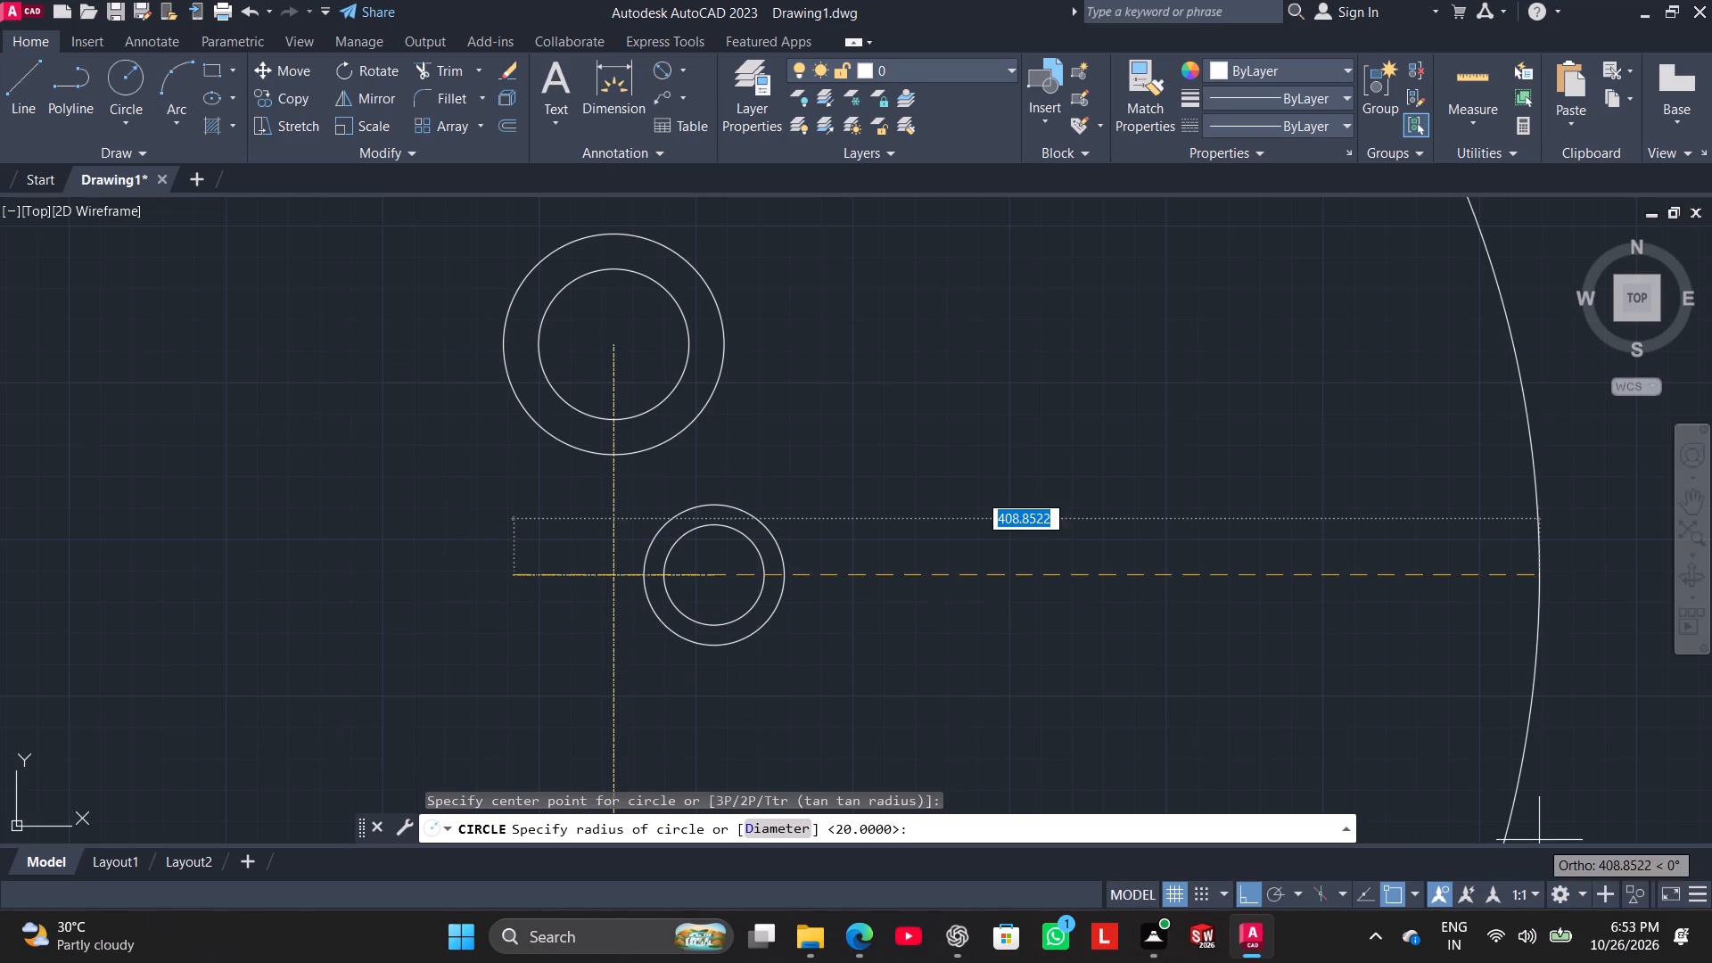
click(1417, 893)
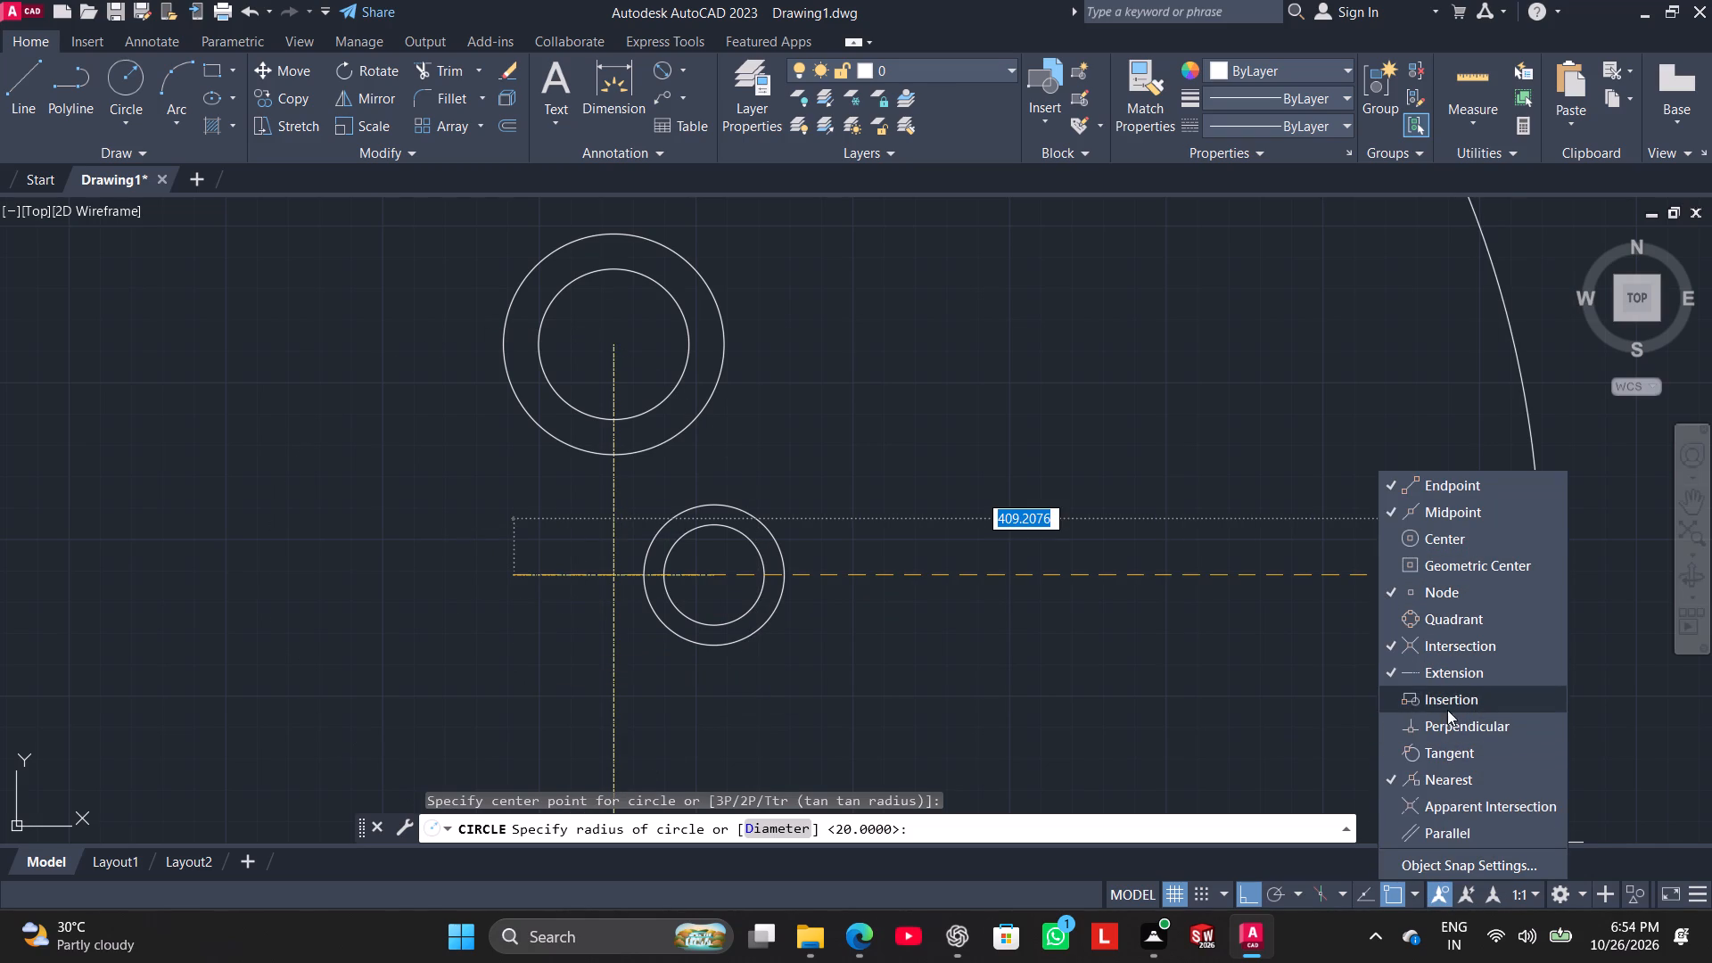
click(1455, 782)
text(56)
key(slash)
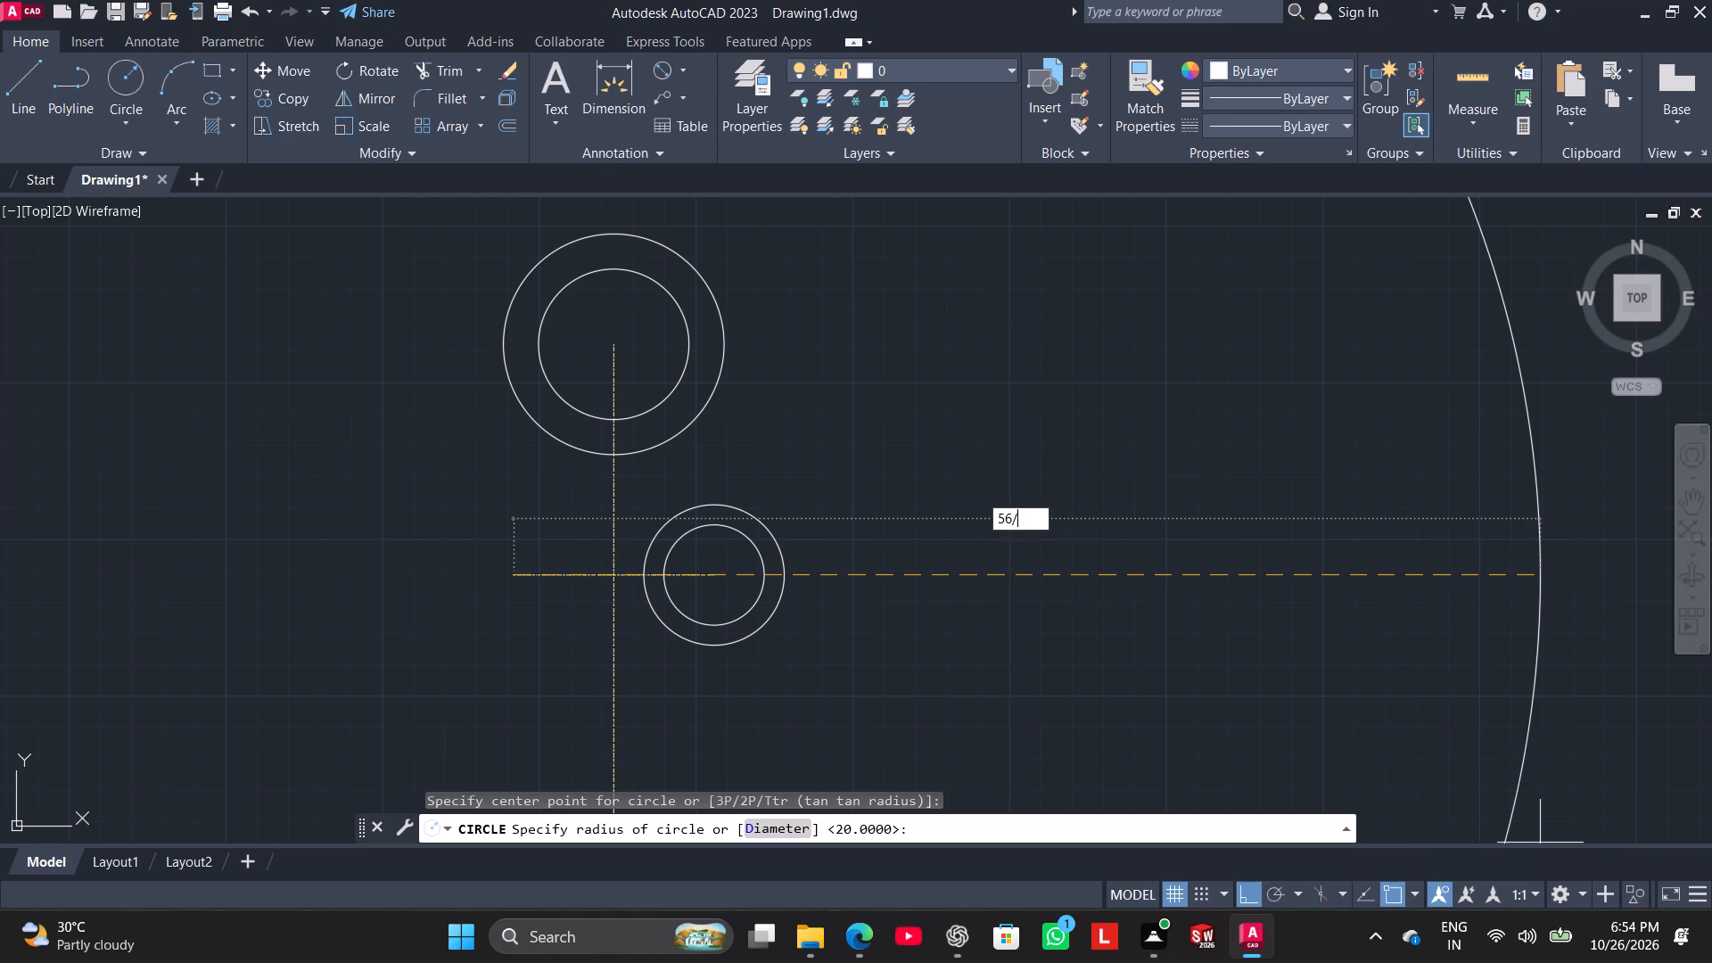
key(2)
key(Return)
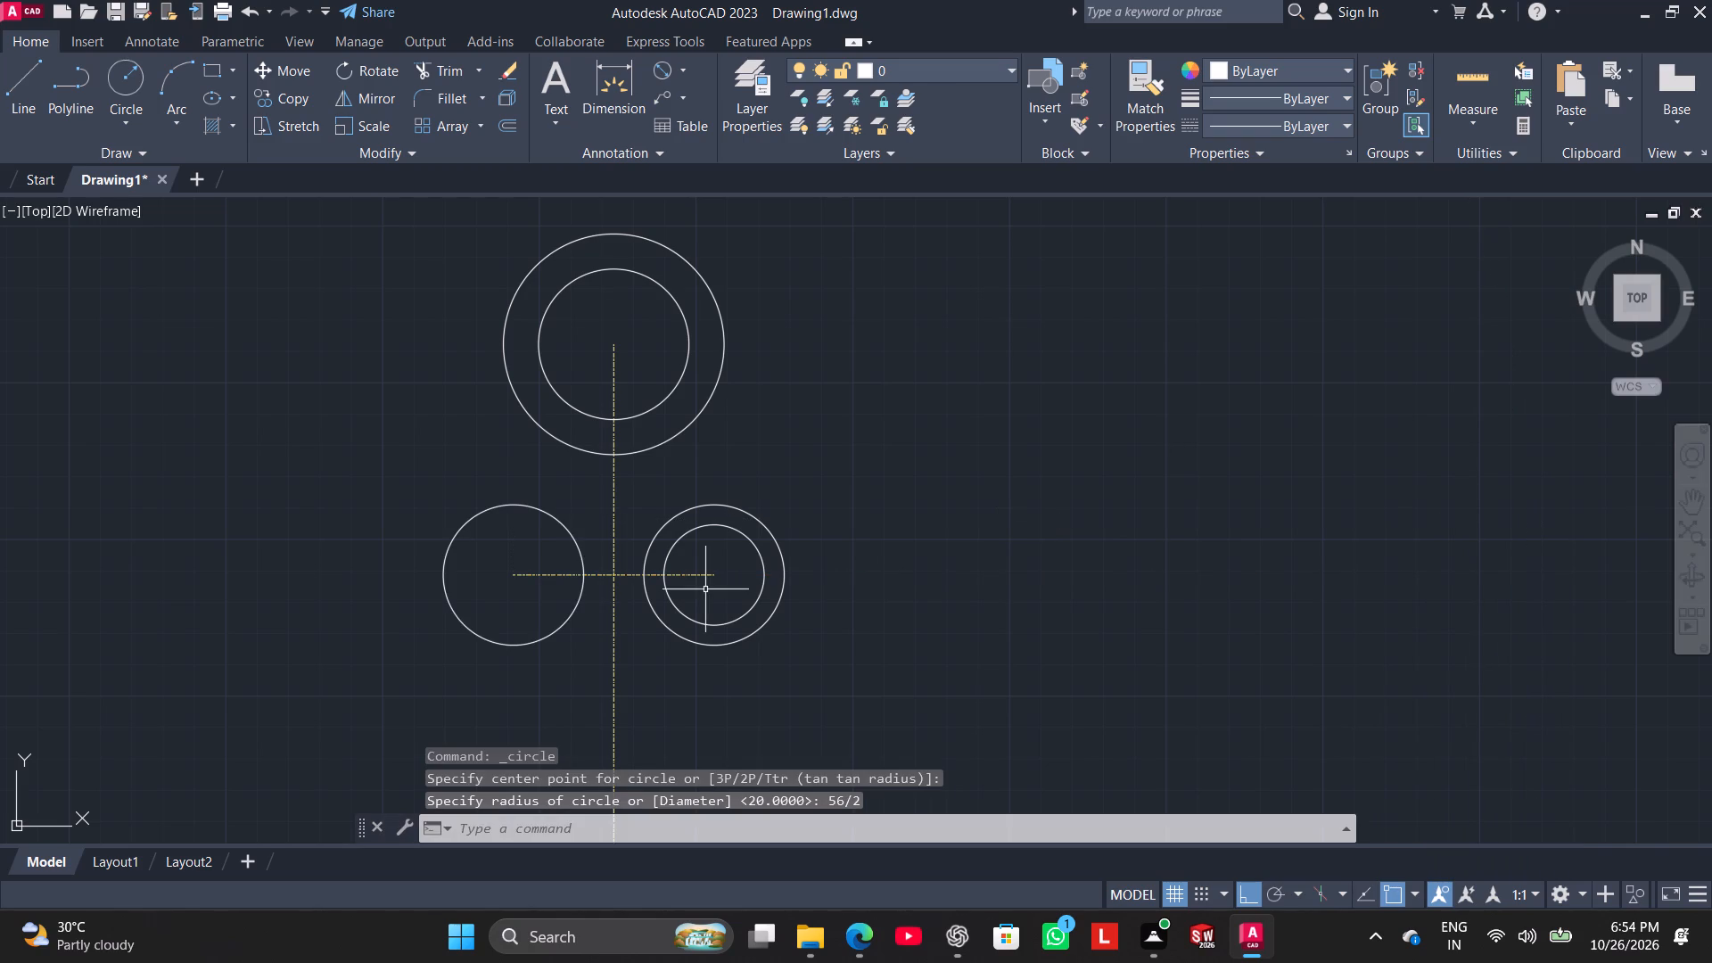
Draw a concentric inner circle of radius 20/2 at the left end of the horizontal centre line.
click(125, 82)
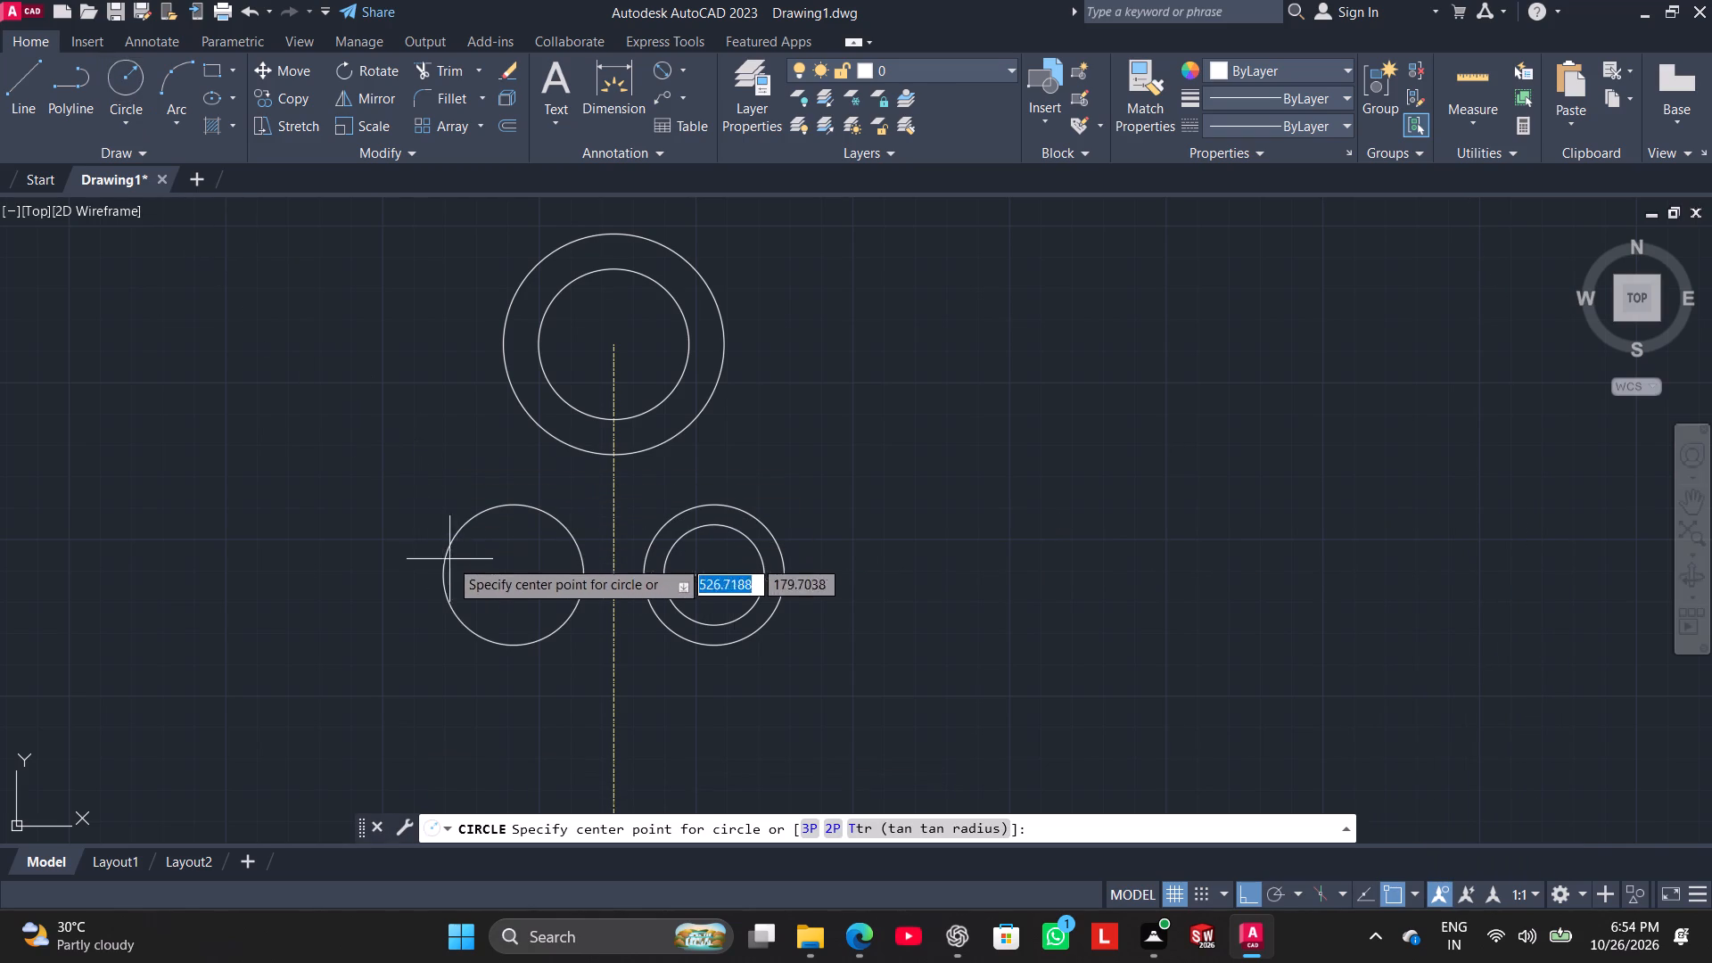
click(509, 578)
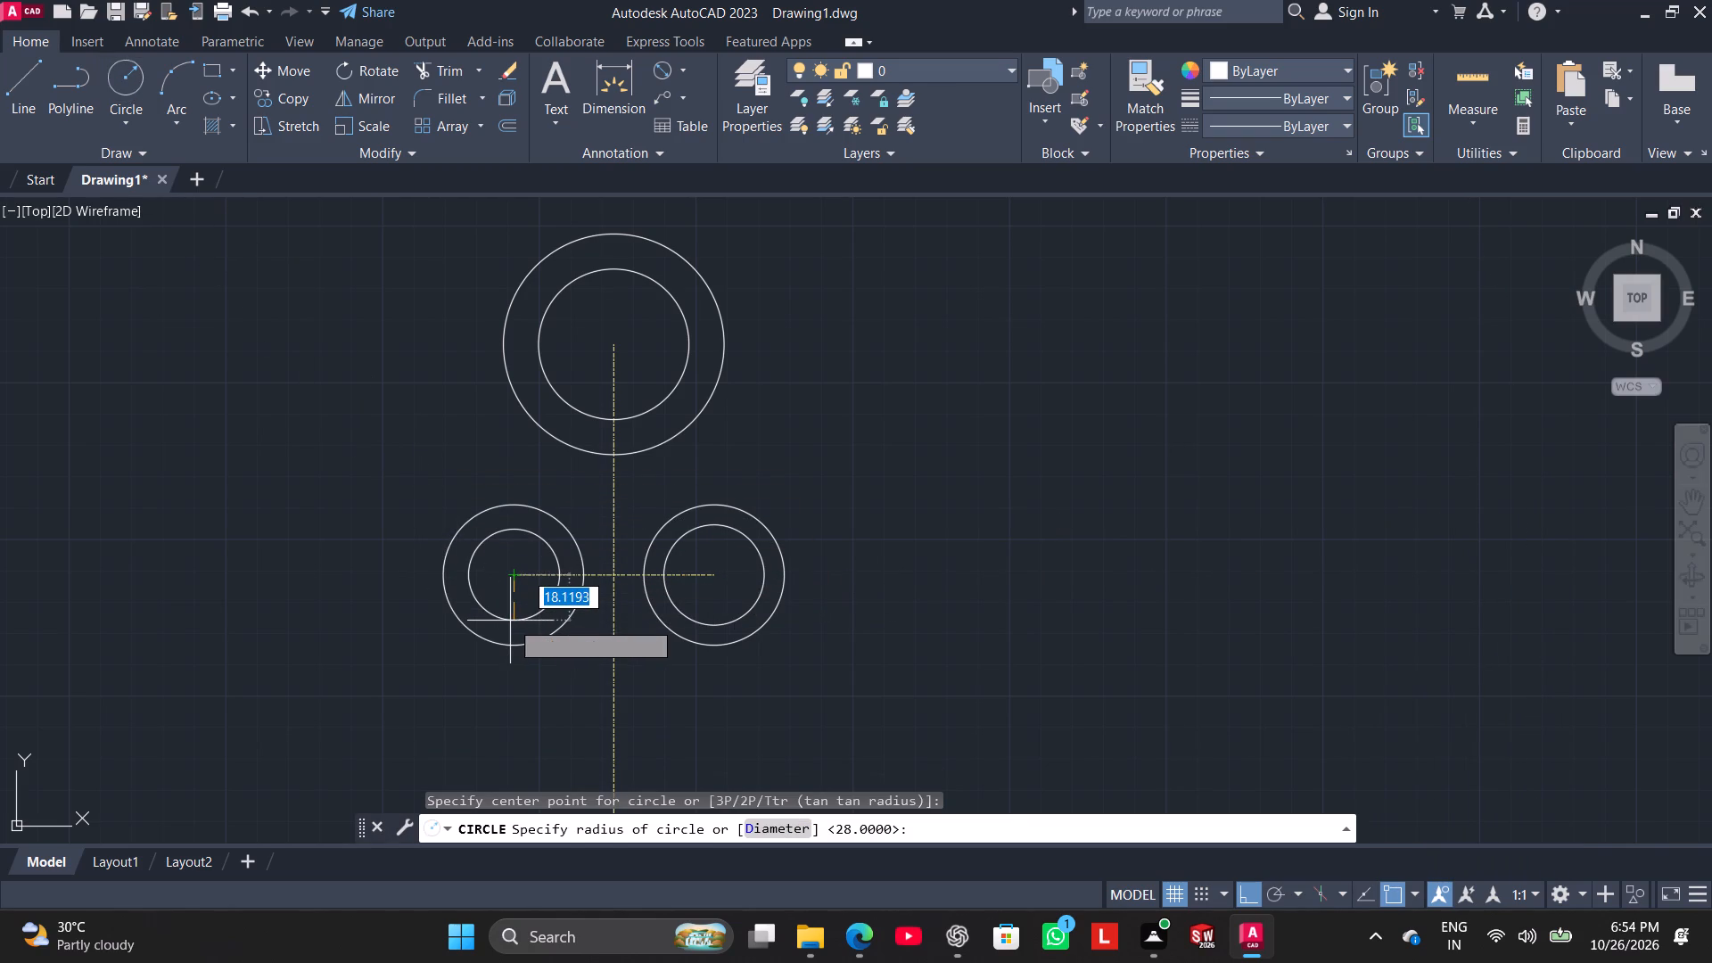
text(20/)
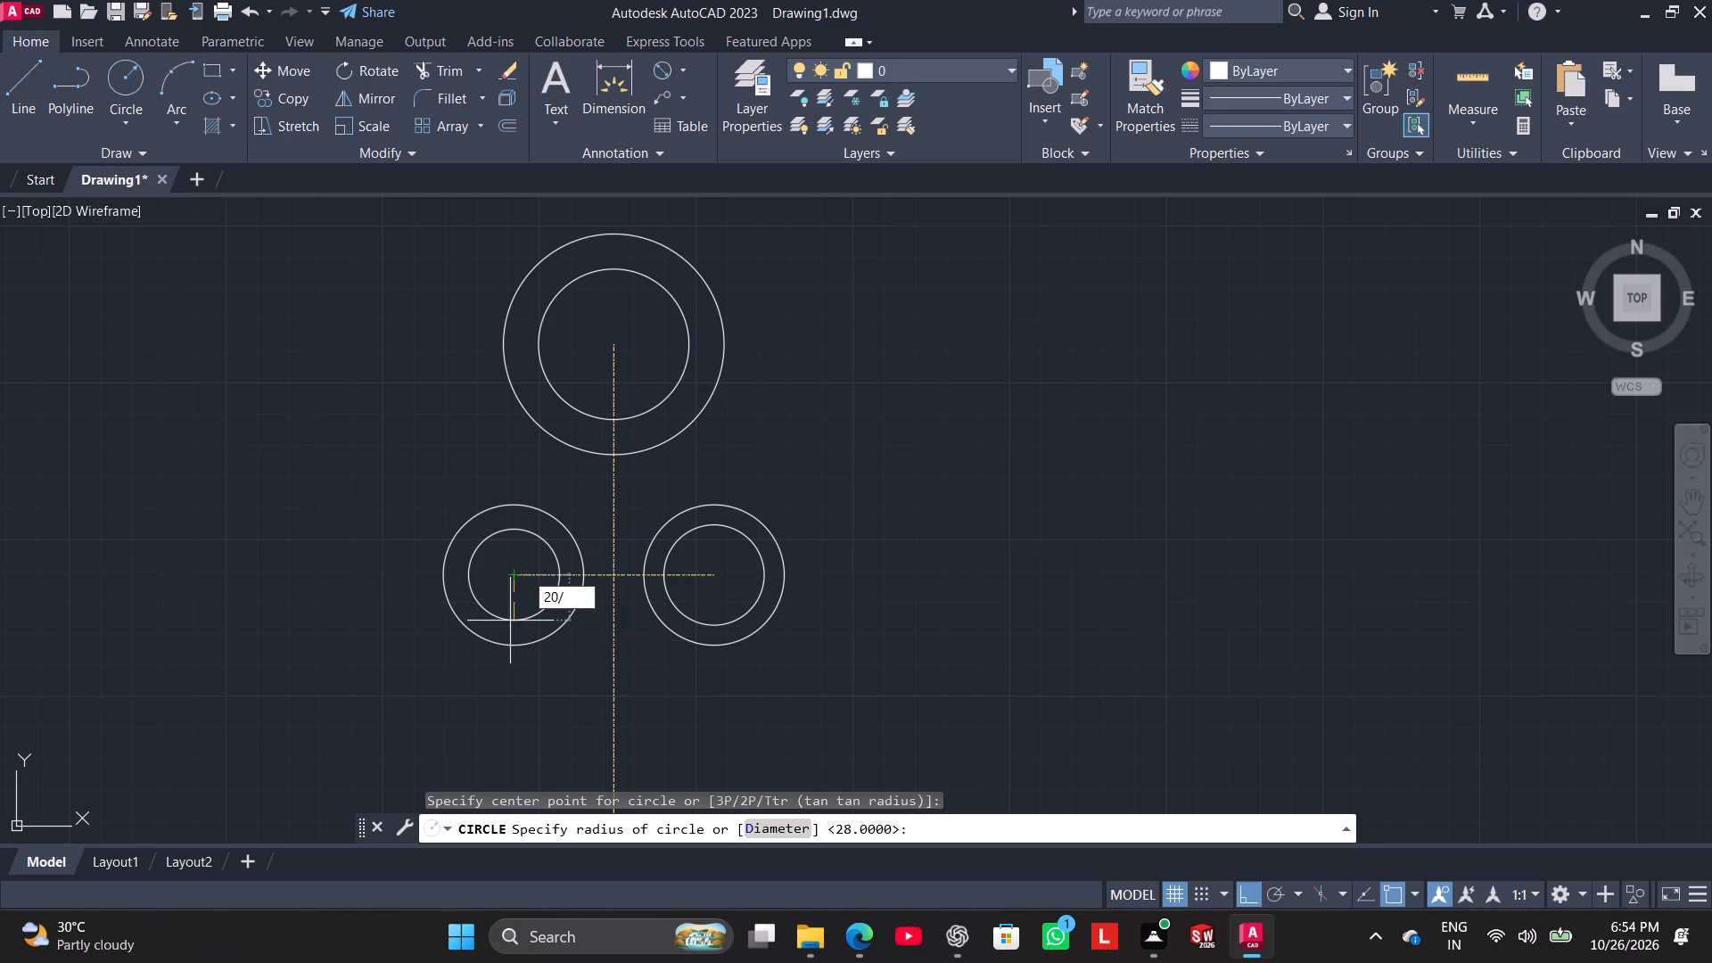
key(2)
key(Return)
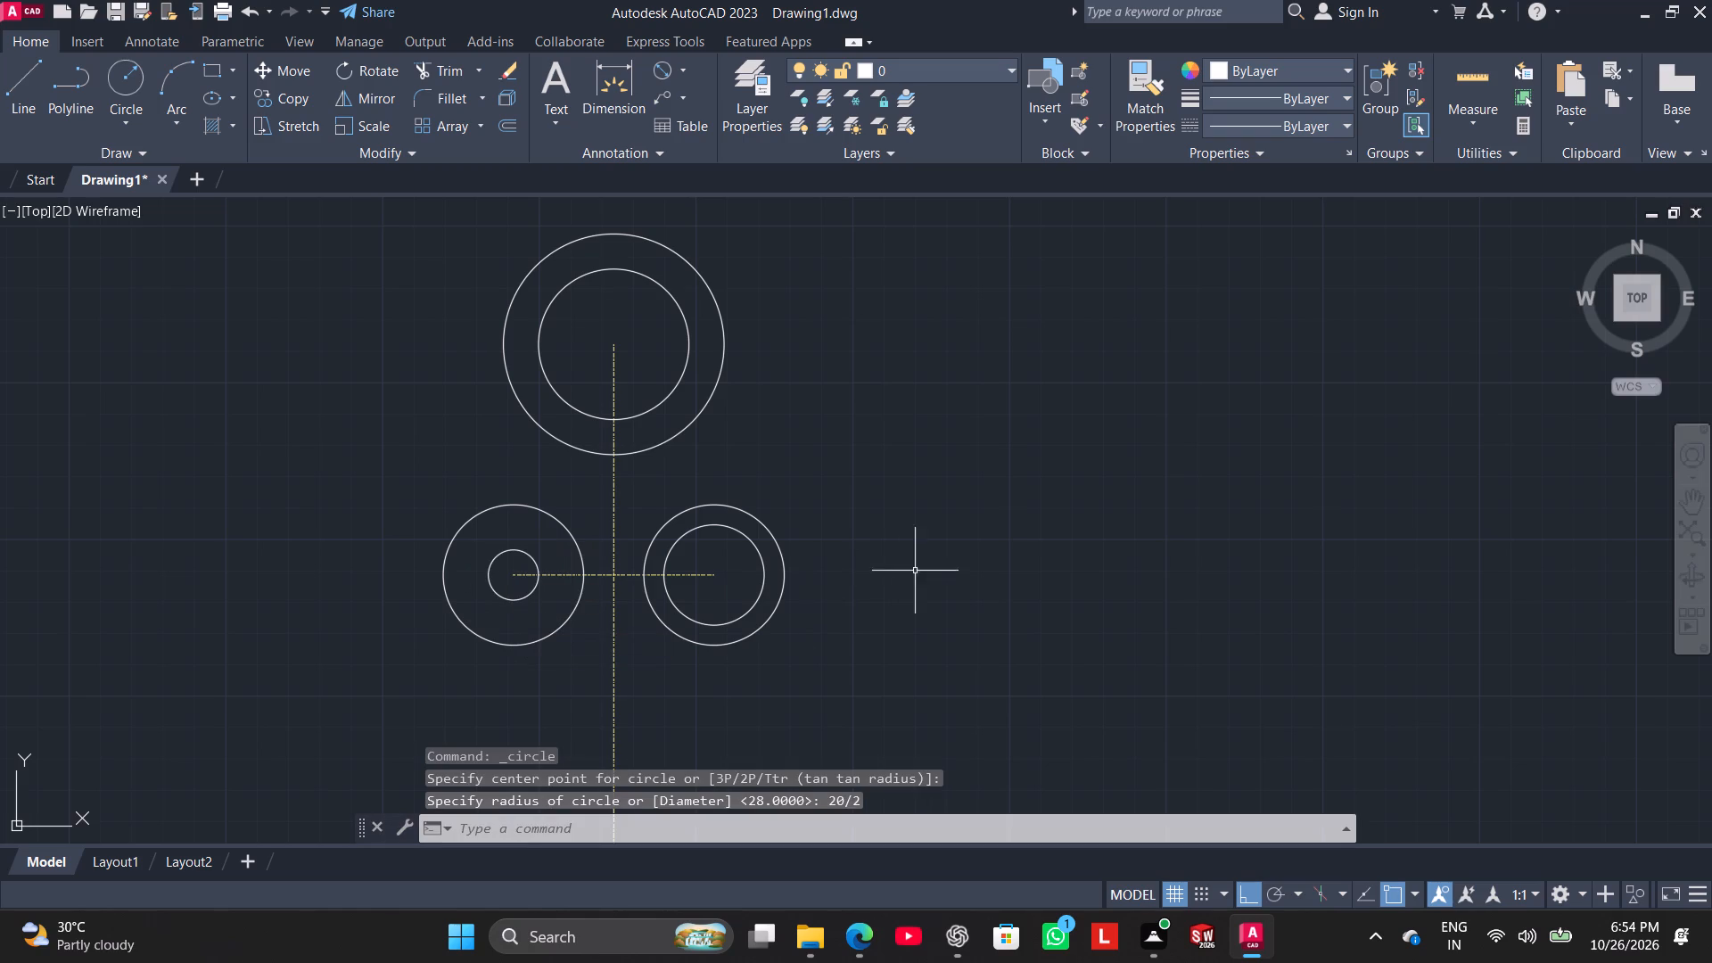
right_click(924, 474)
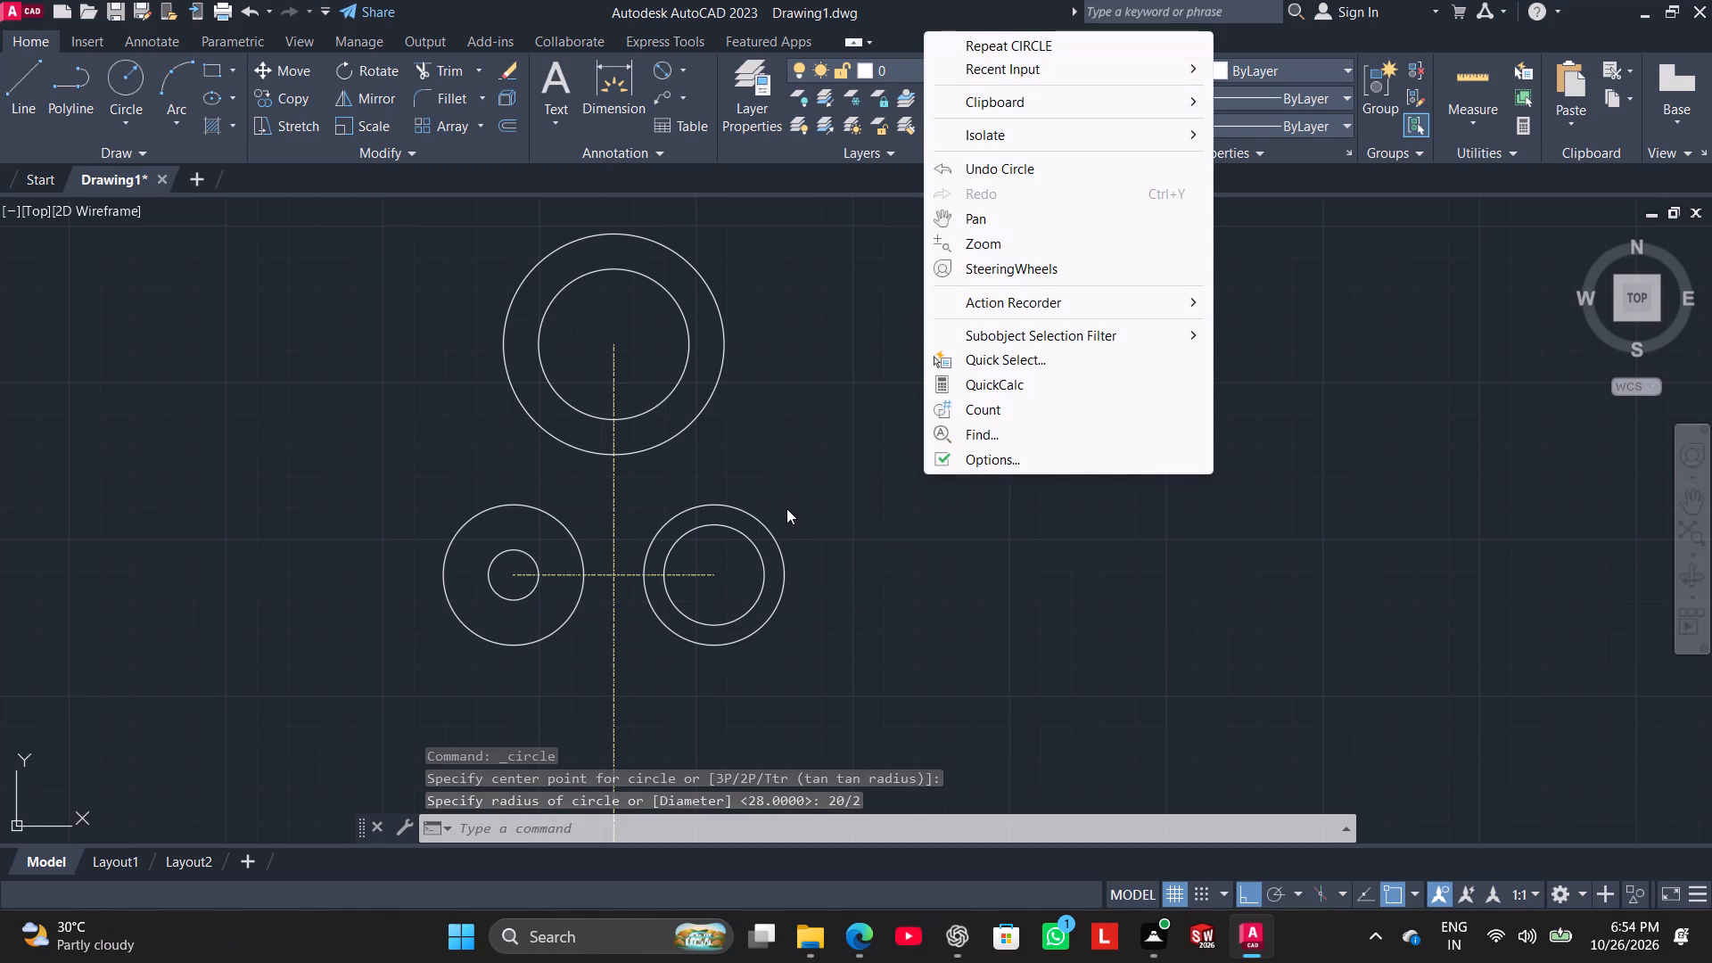
Replace the inner circle at the right end of the horizontal centre line with one of radius 20/2.
click(737, 528)
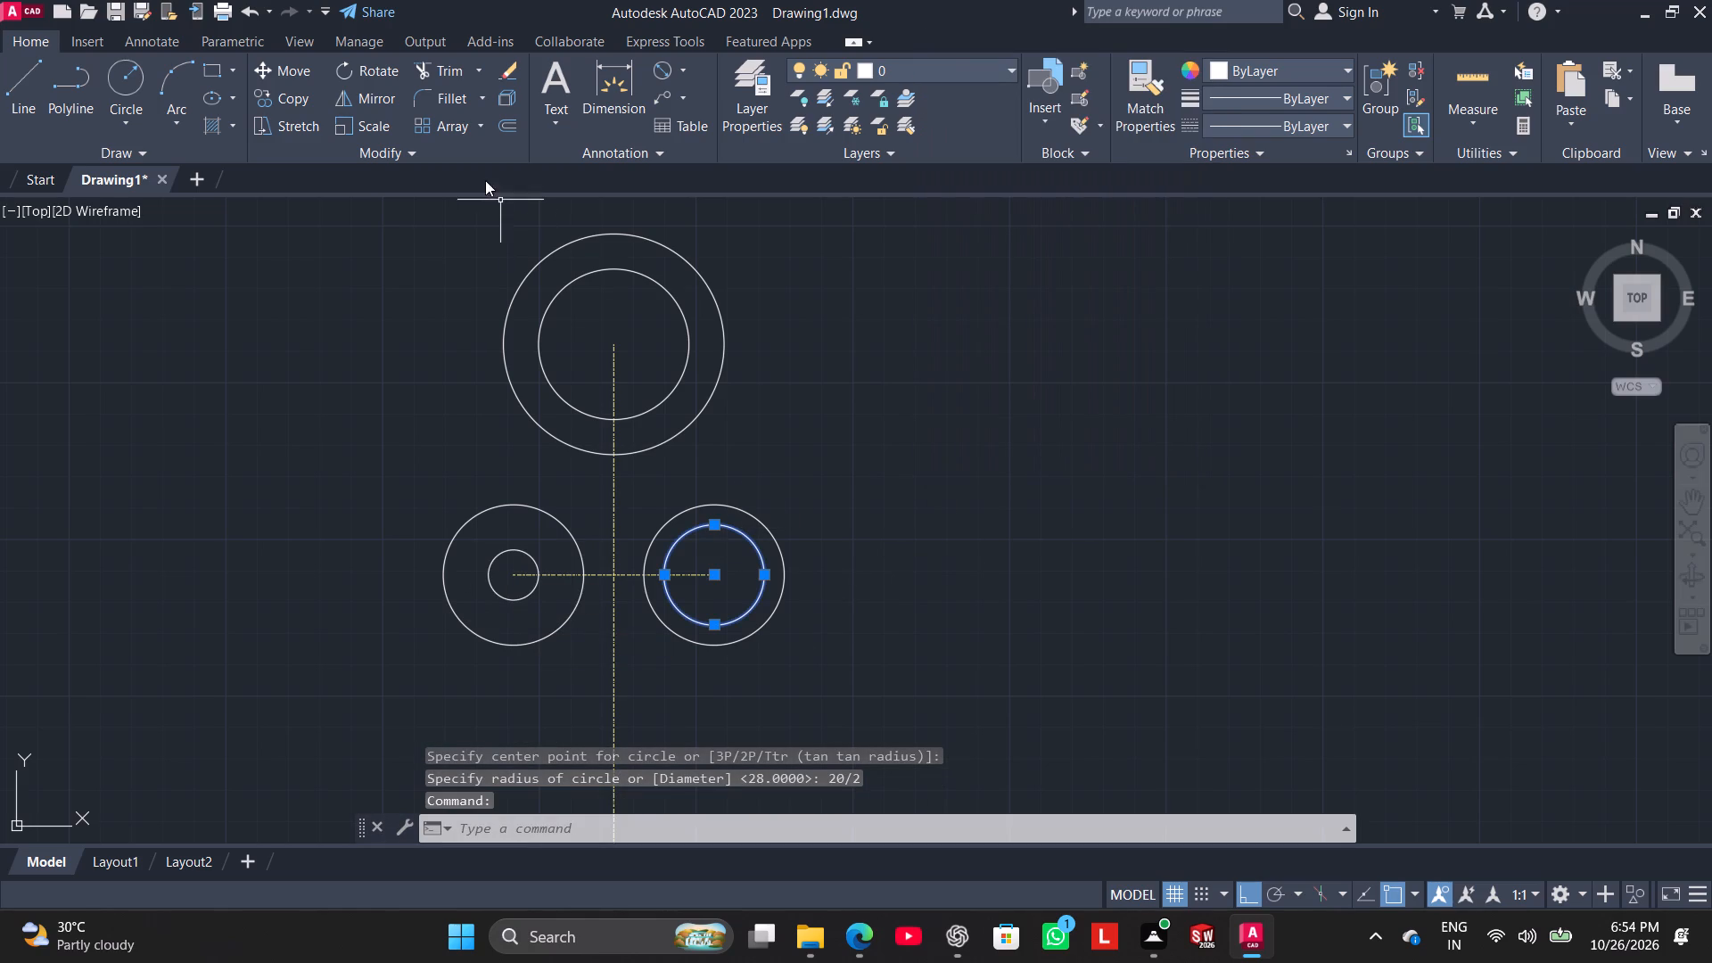
key(Delete)
click(136, 83)
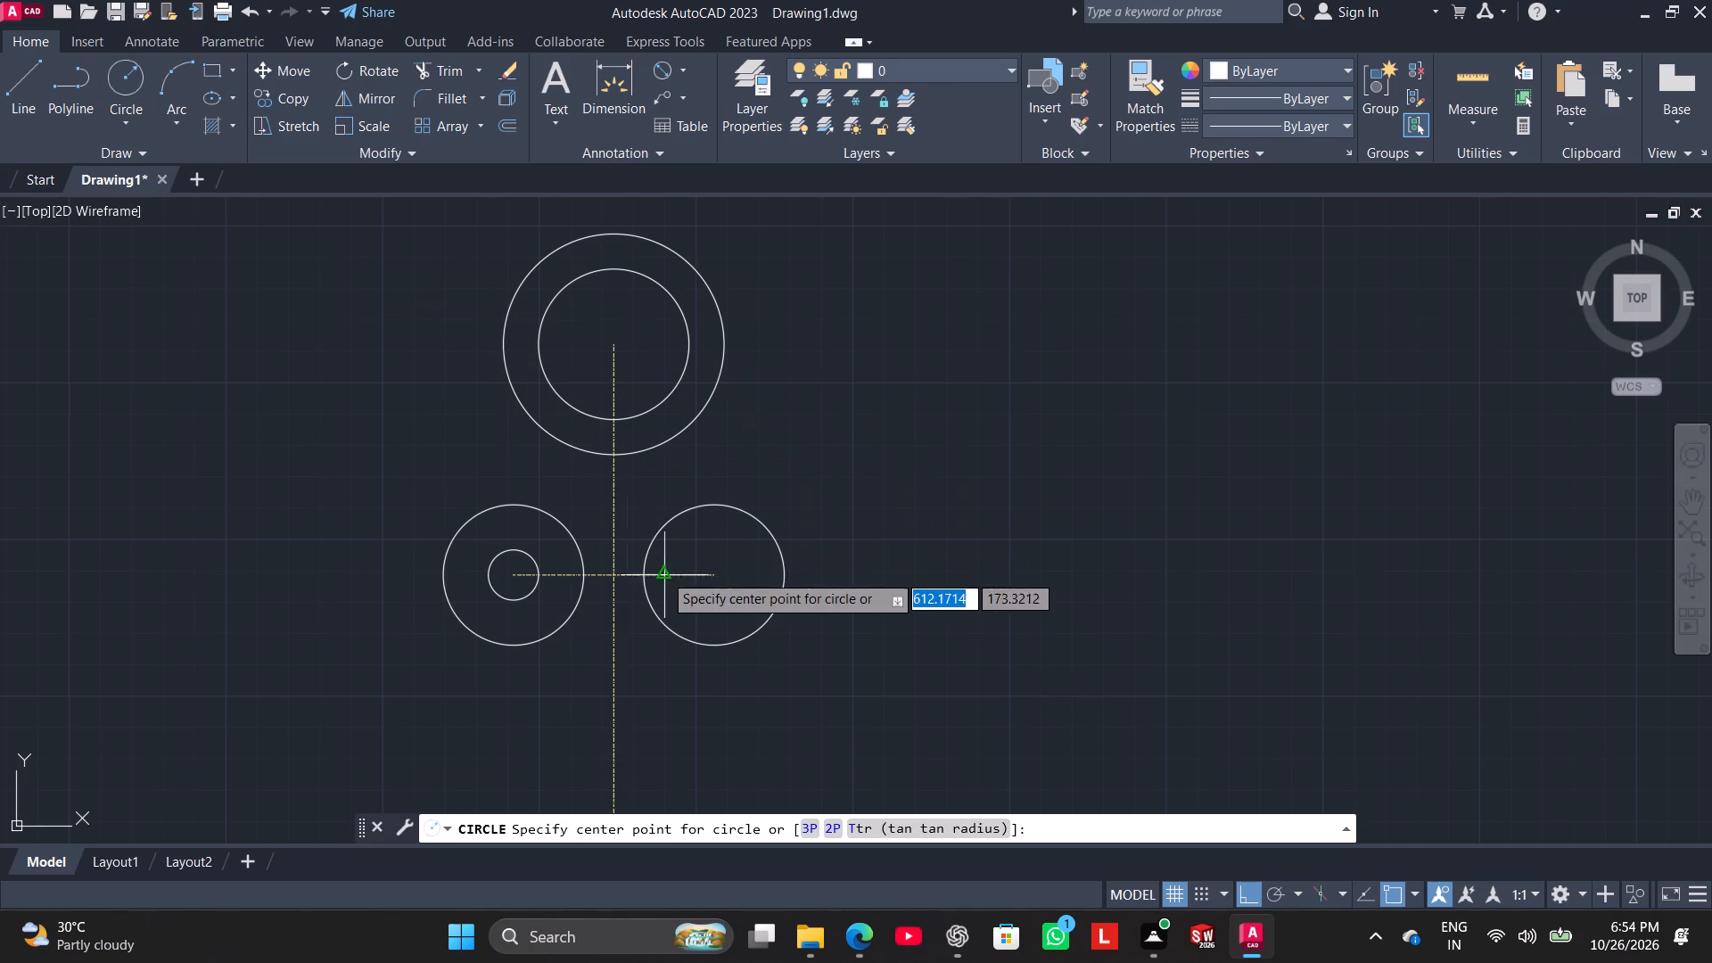
click(709, 575)
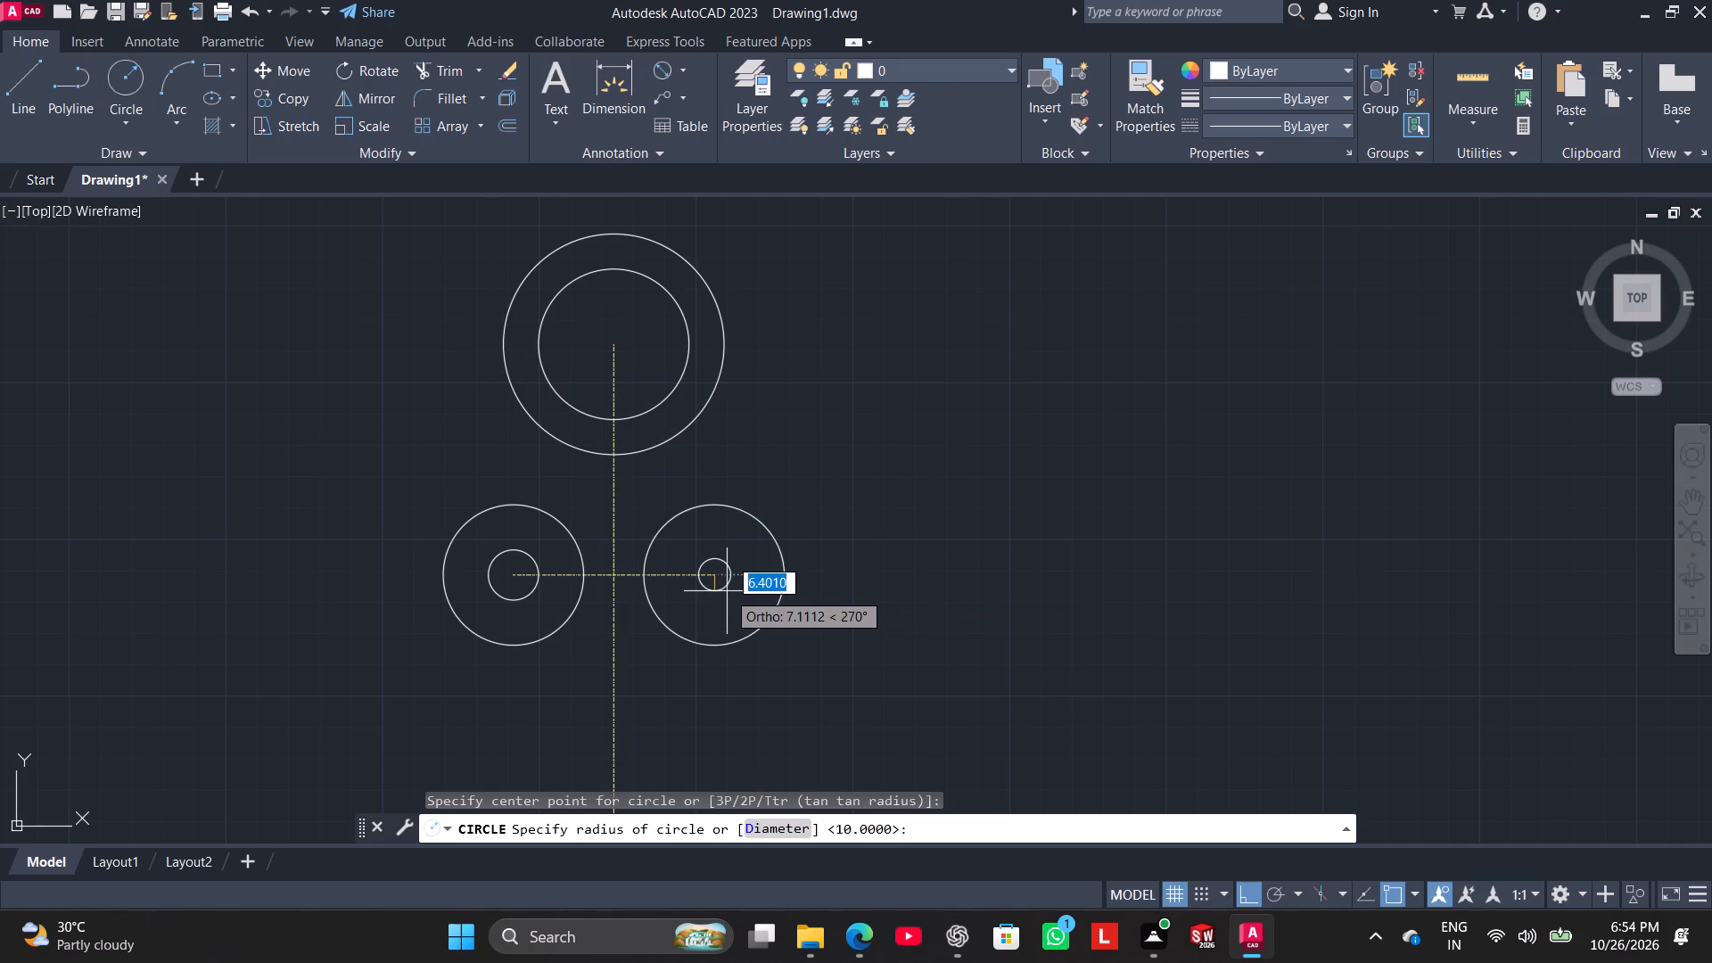
text(20/2)
key(Return)
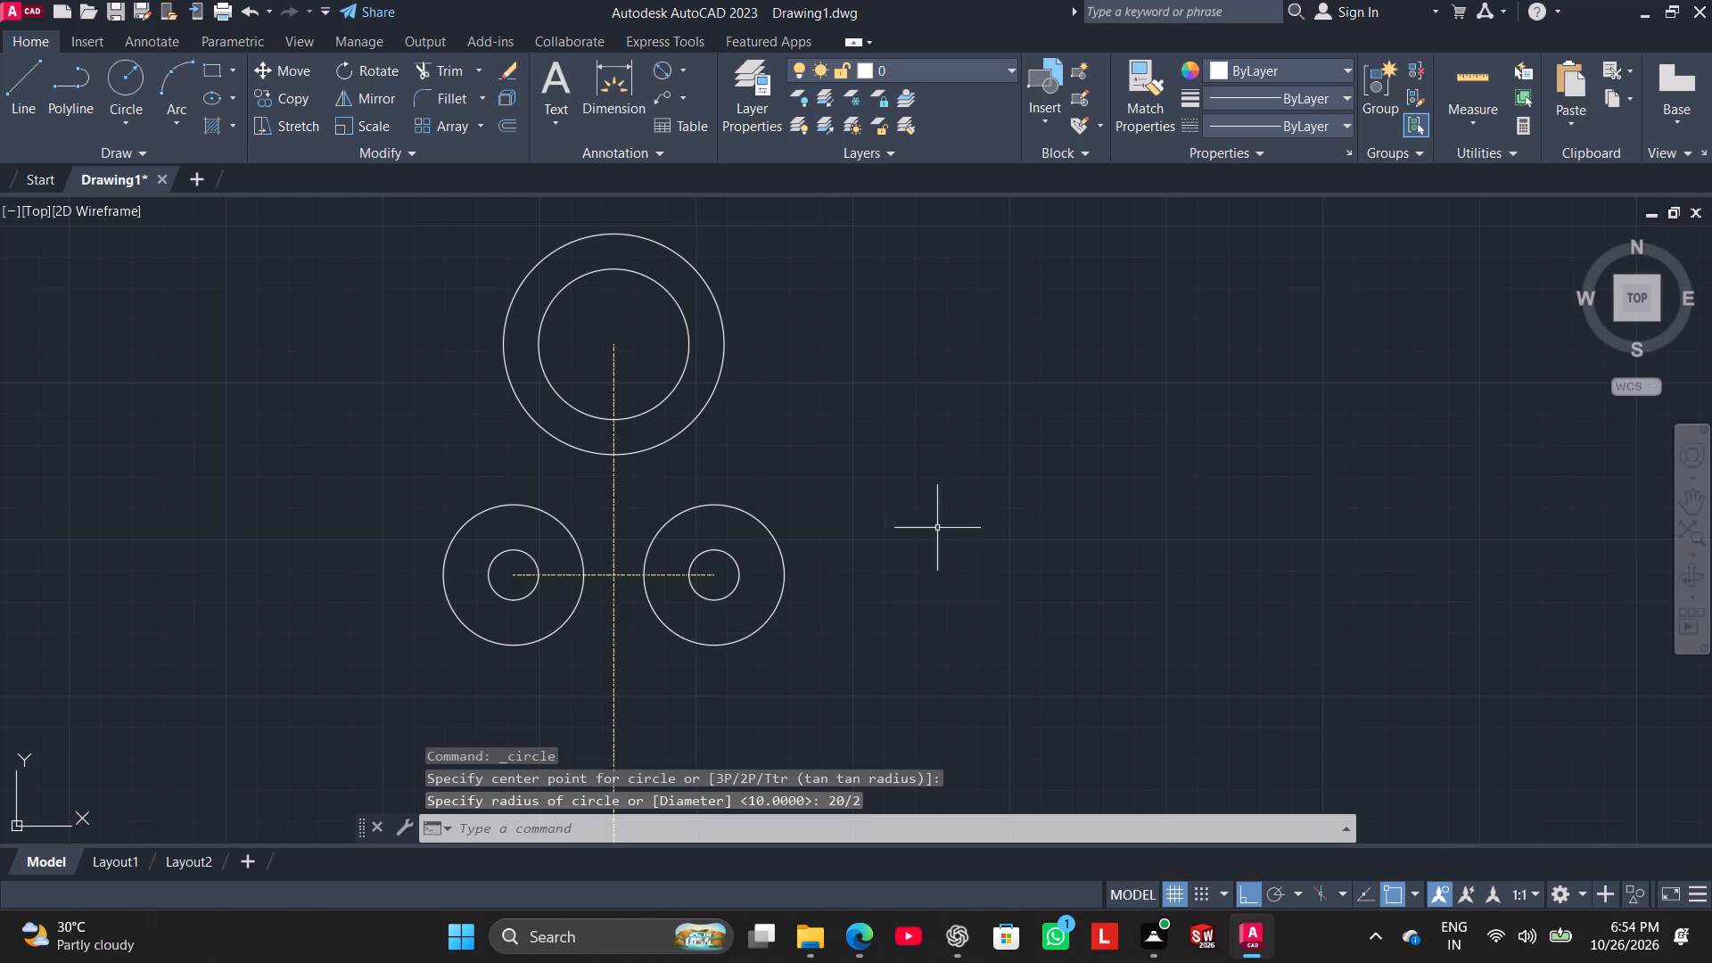
Draw a circle of radius 40/2 centred on the lower end of the vertical centre line.
scroll(672, 676, down, 1)
middle_drag(537, 701, 535, 684)
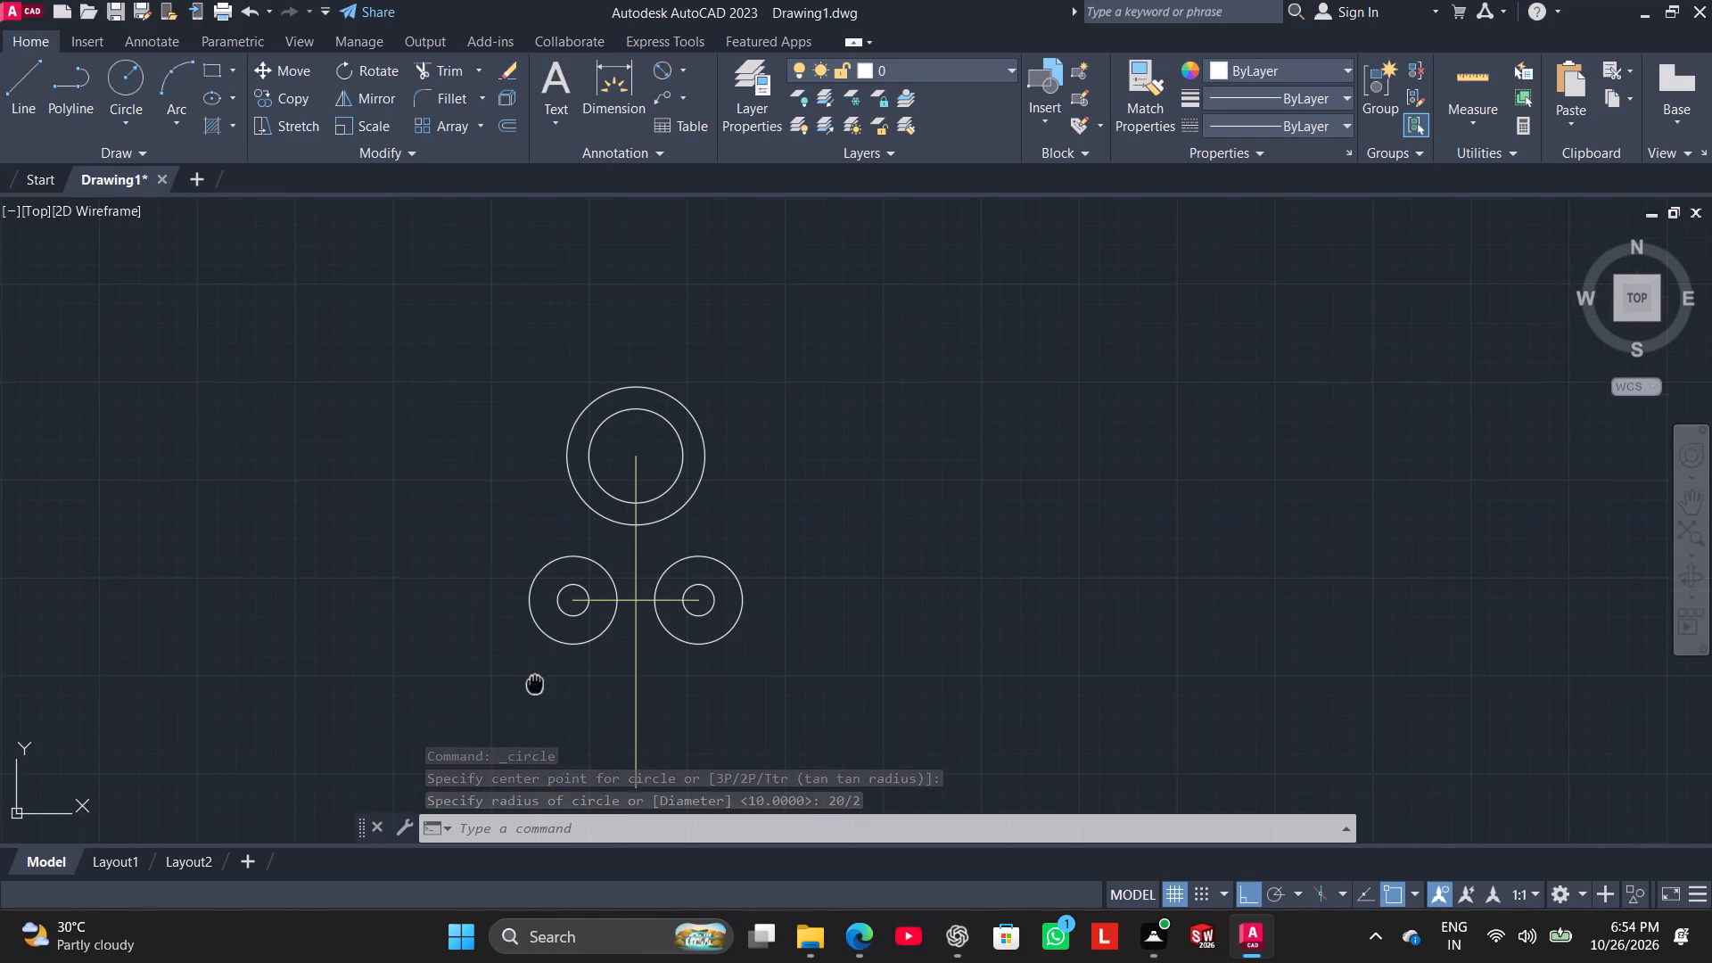
middle_drag(535, 684, 624, 584)
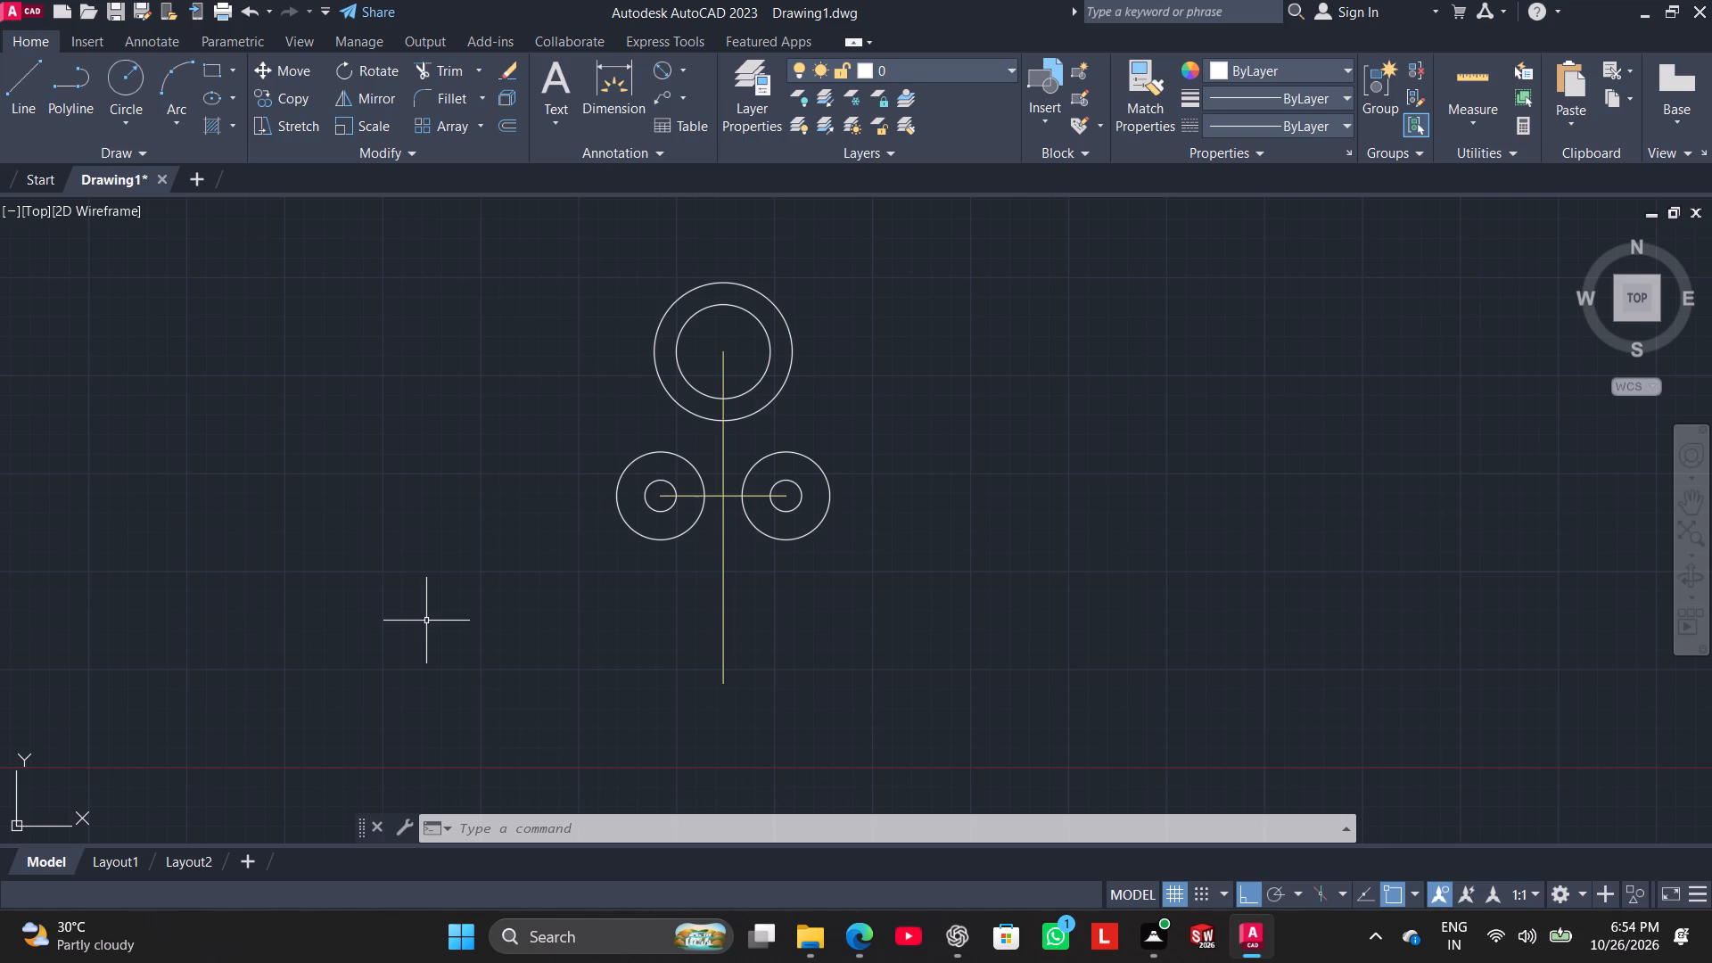
click(132, 79)
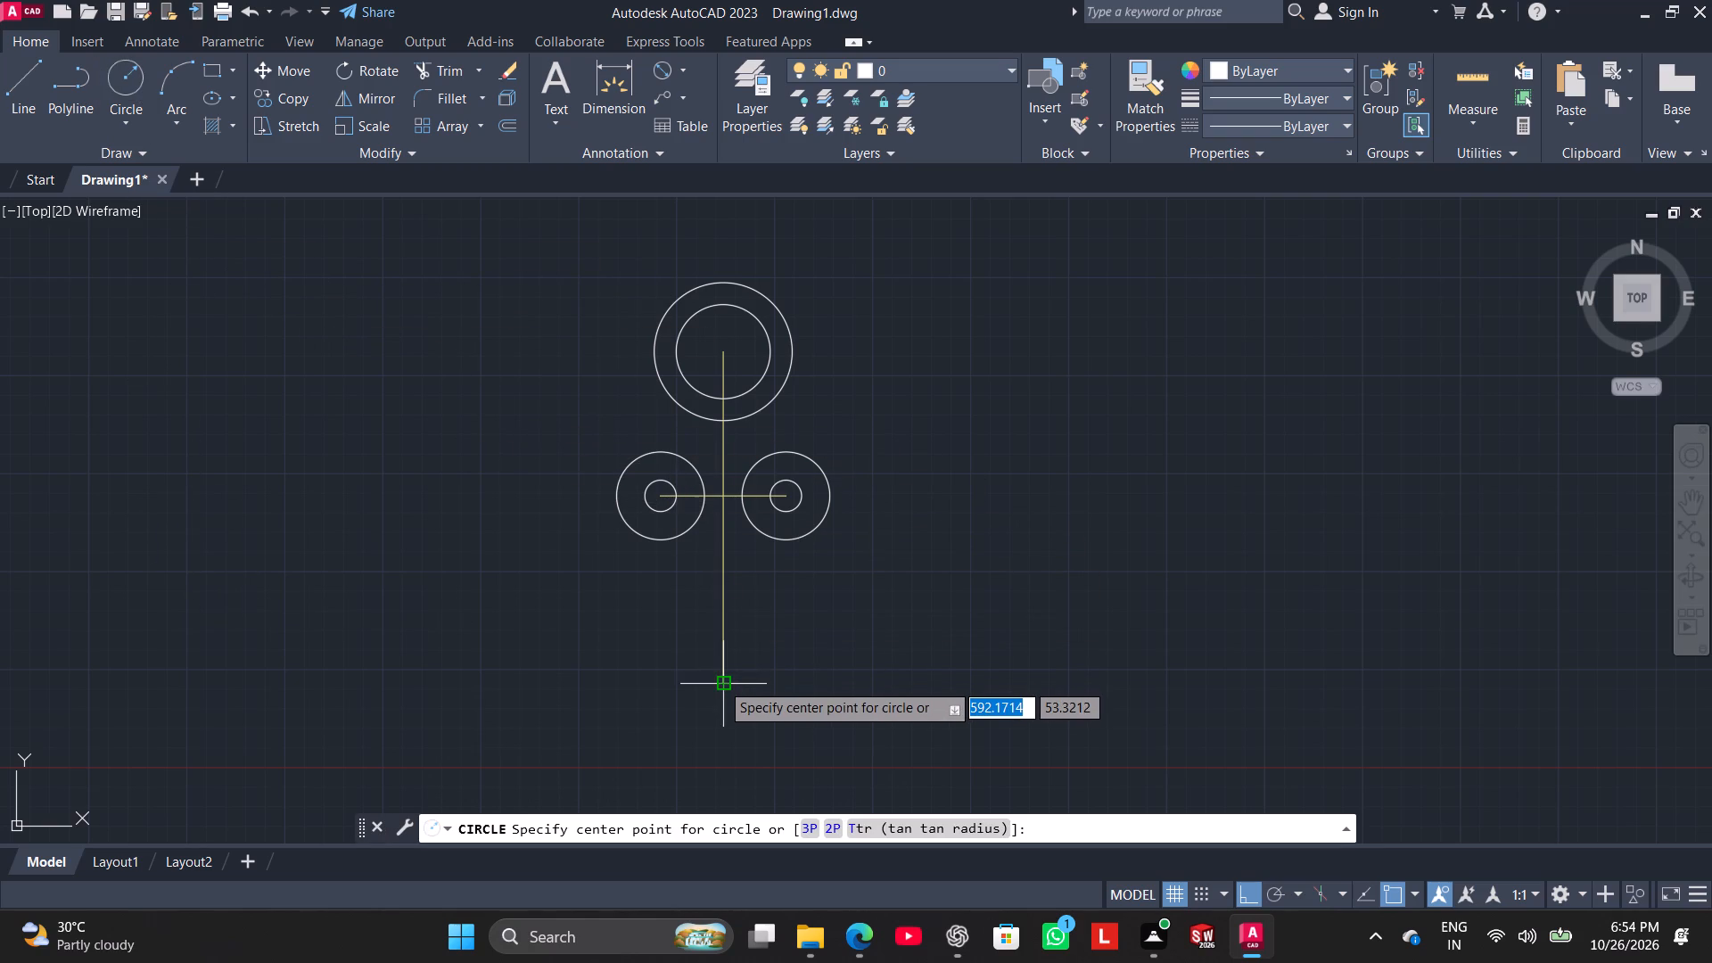
click(720, 682)
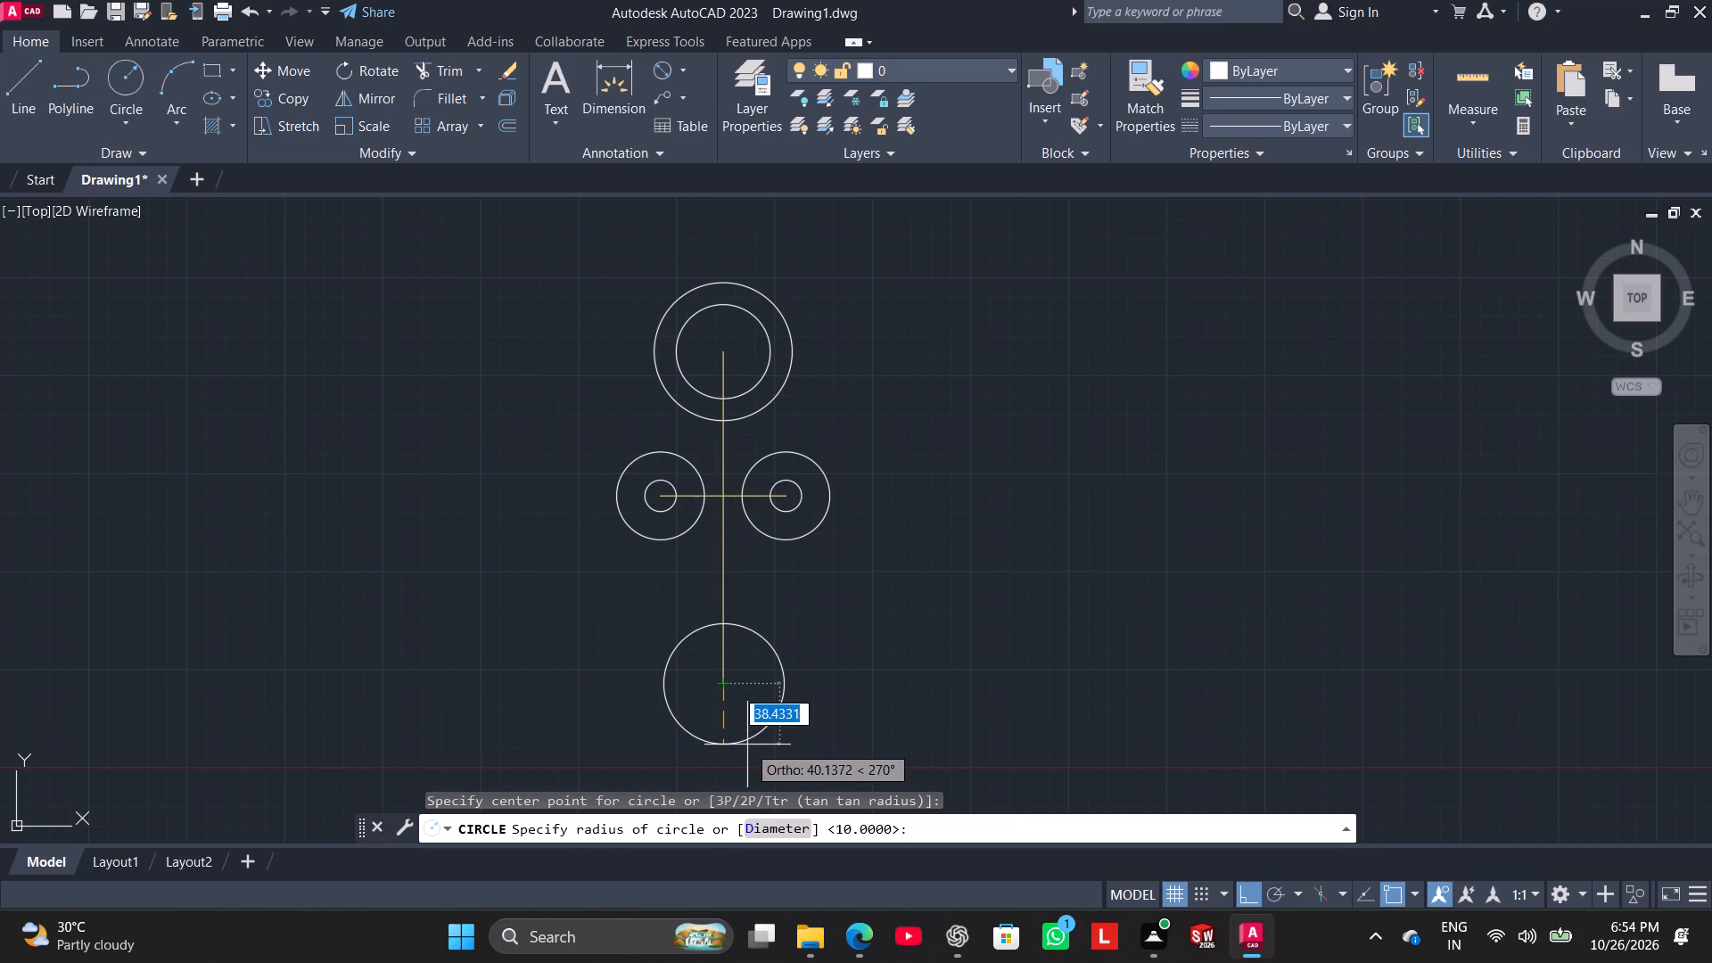
text(40/2)
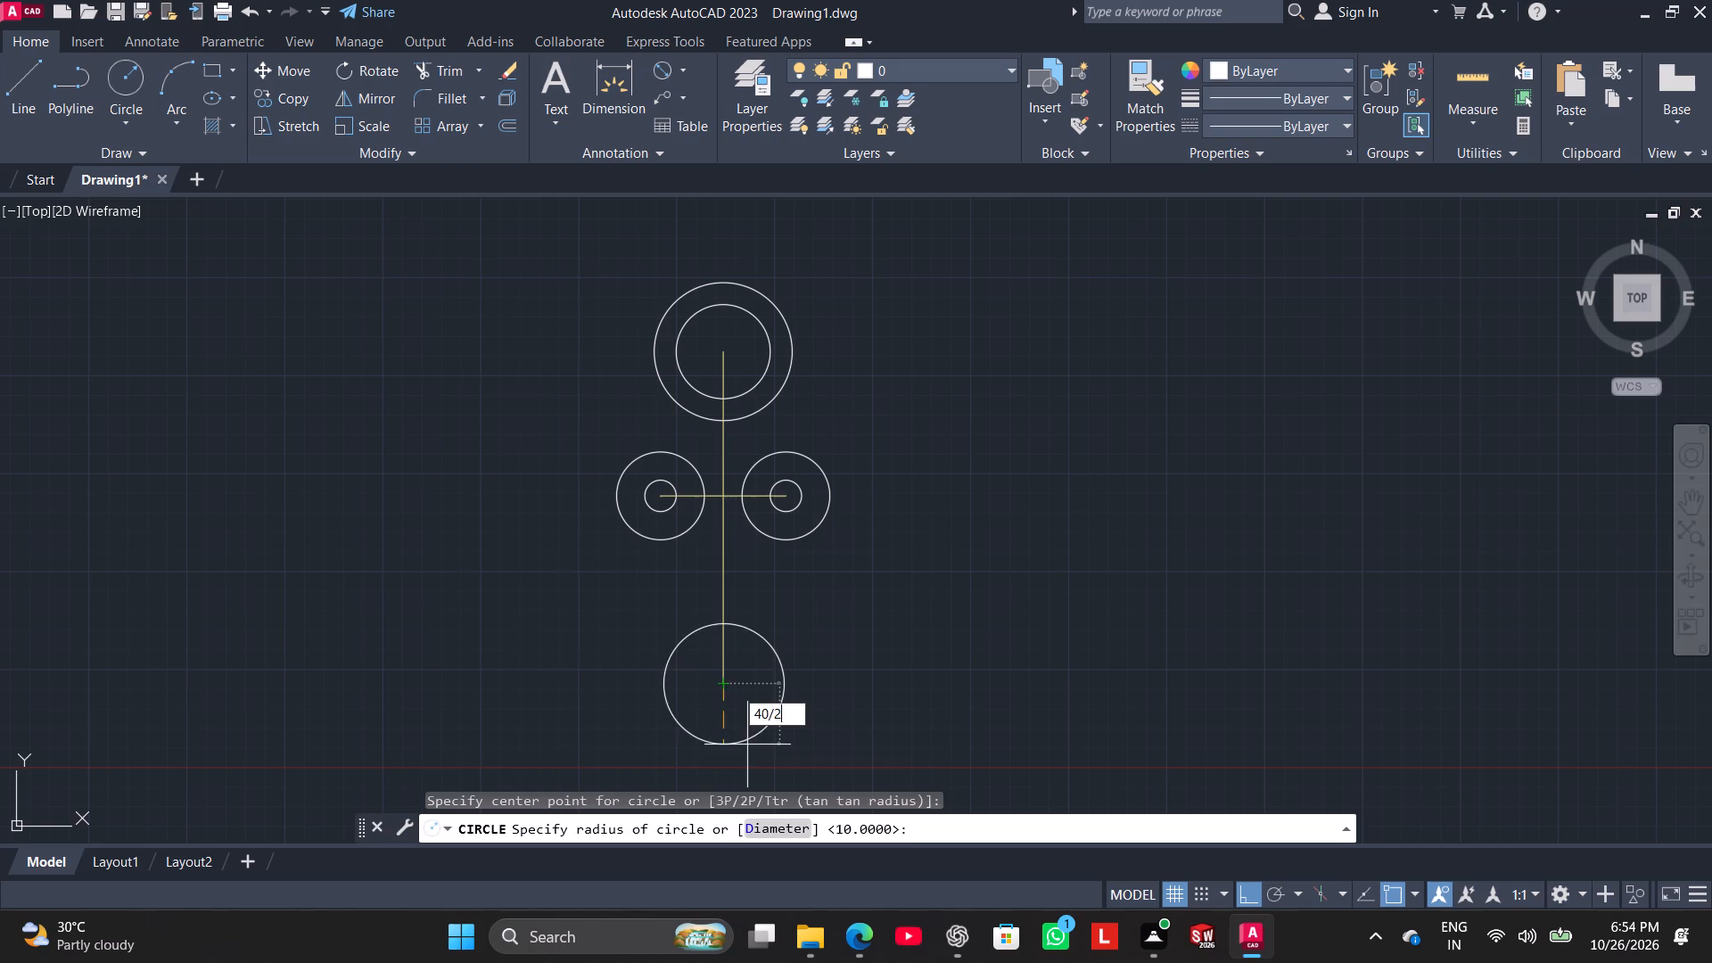
key(Return)
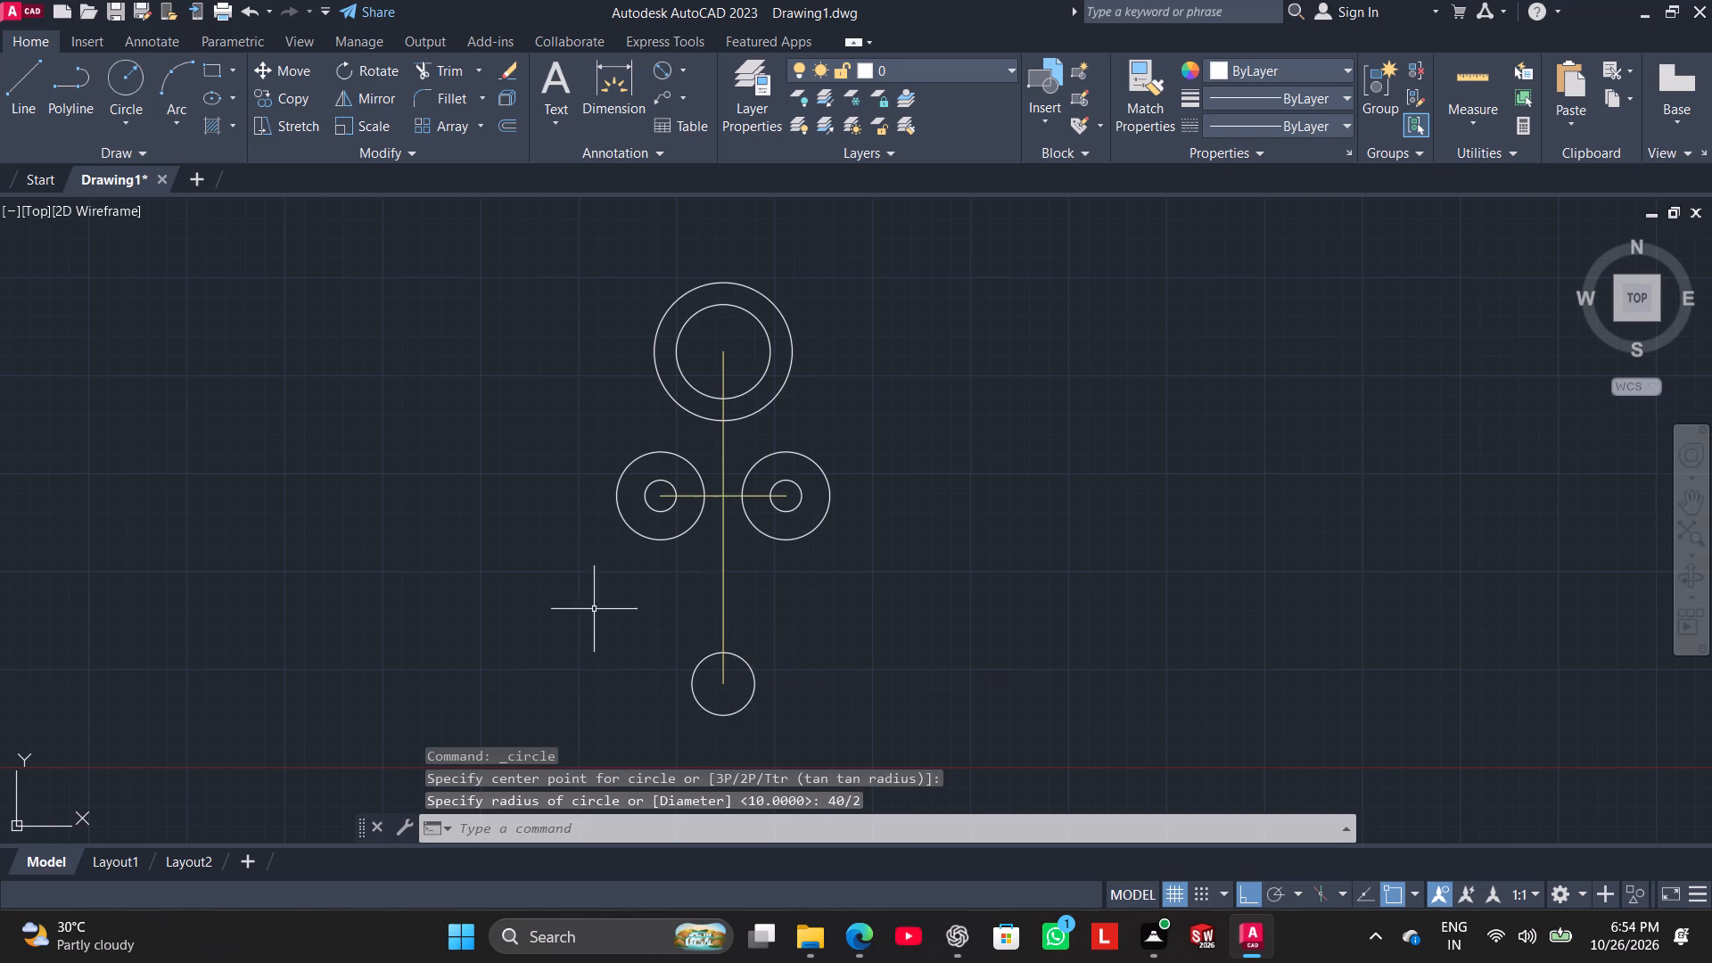
Draw a concentric outer circle of radius 80/2 at the lower end of the vertical centre line.
click(118, 88)
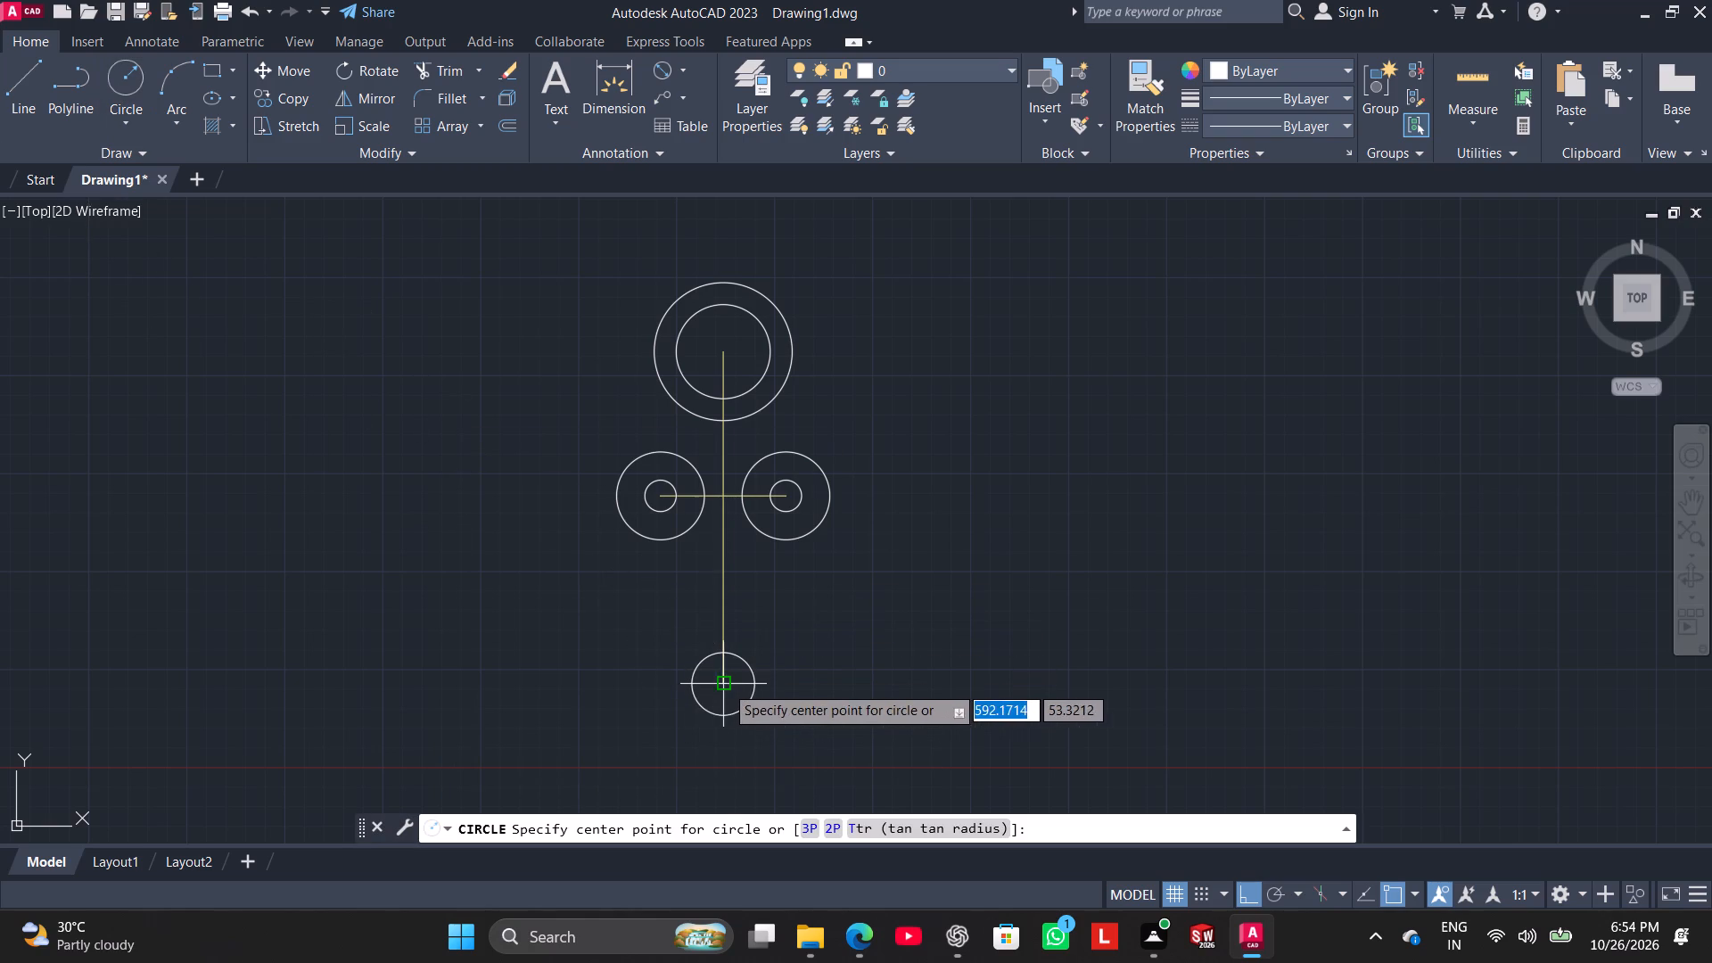
click(725, 685)
text(80/2)
key(Return)
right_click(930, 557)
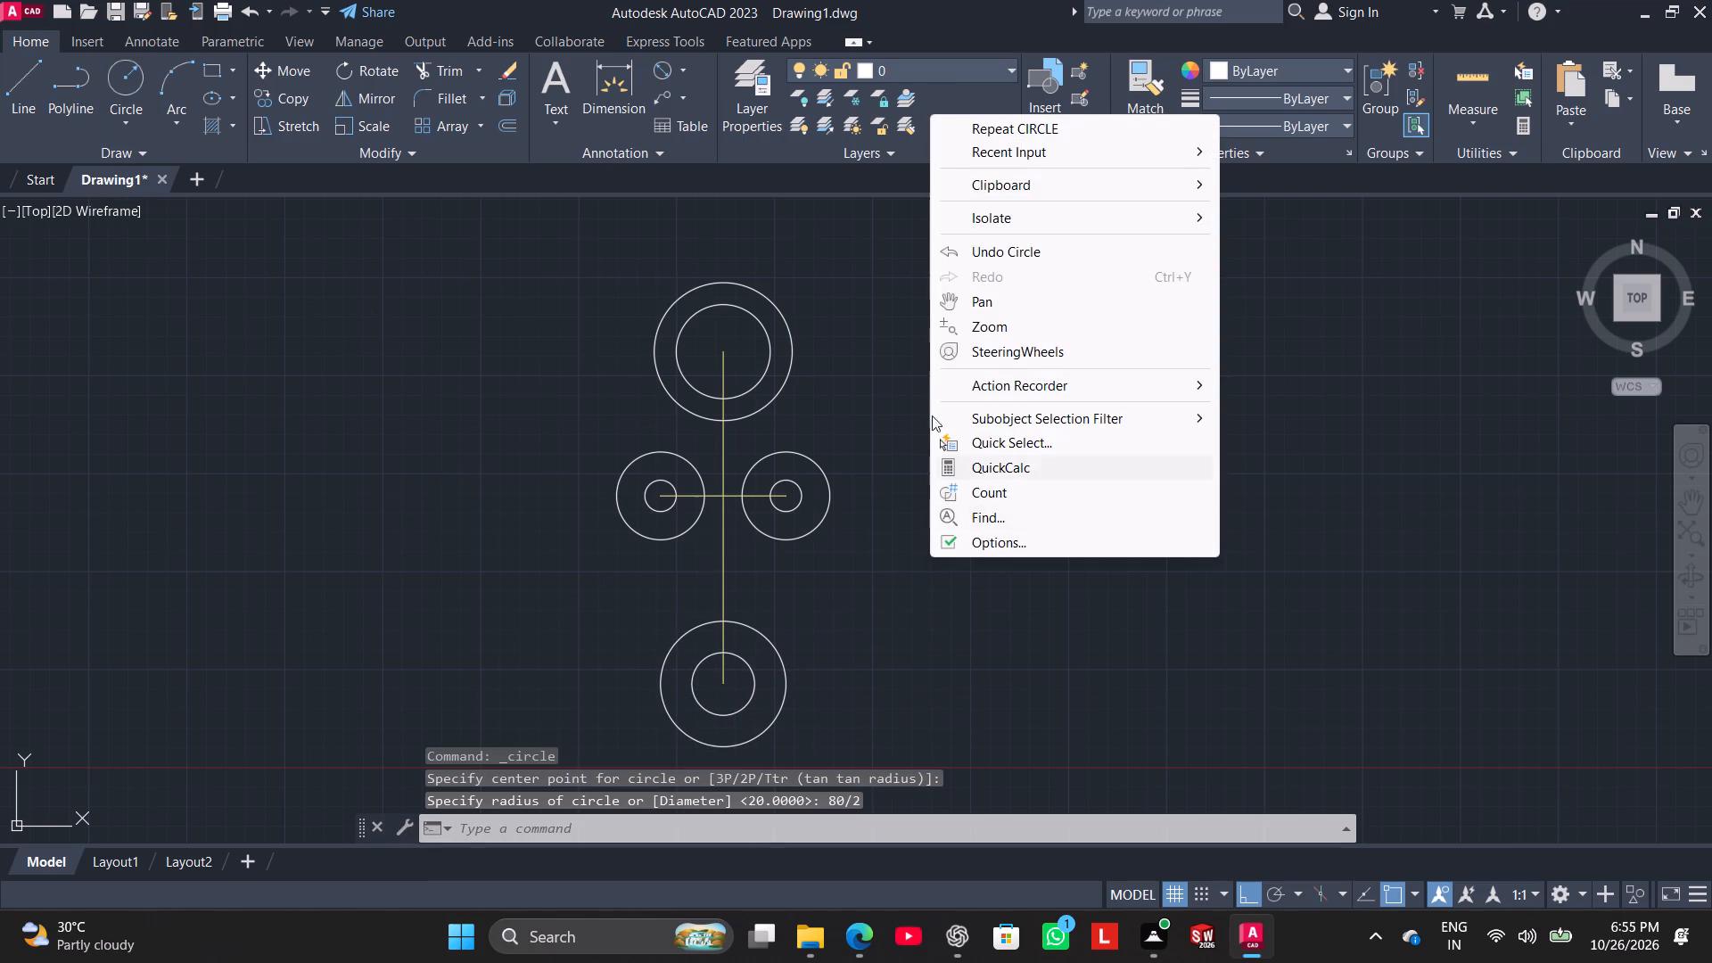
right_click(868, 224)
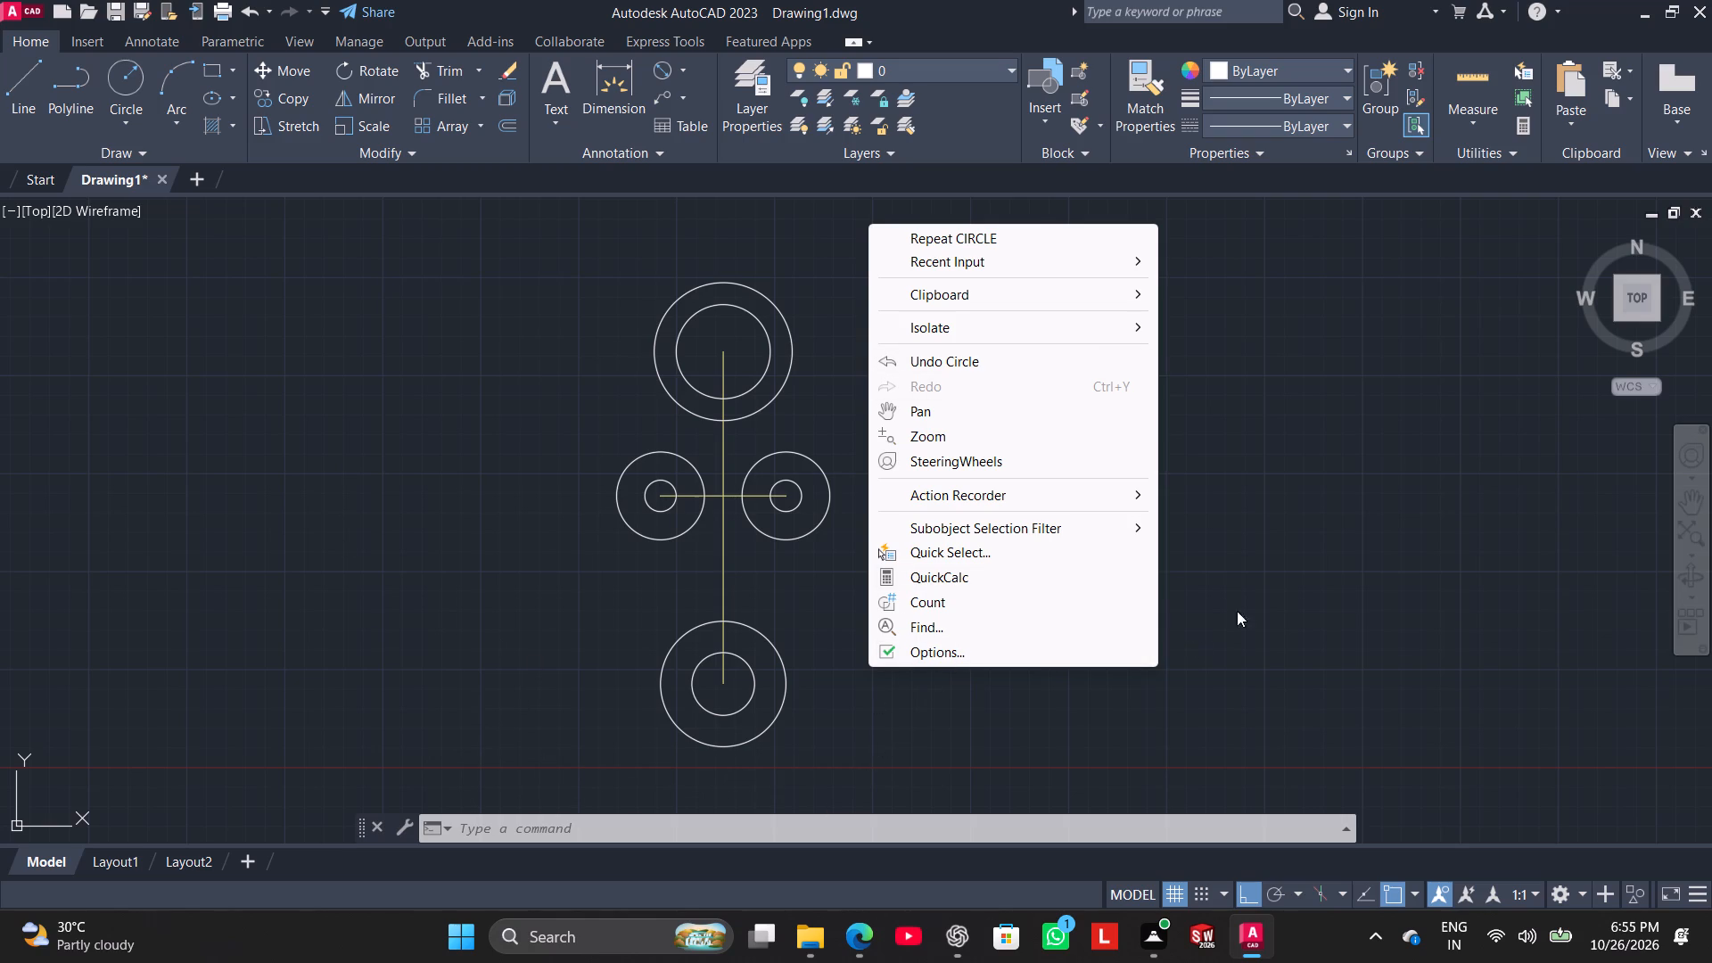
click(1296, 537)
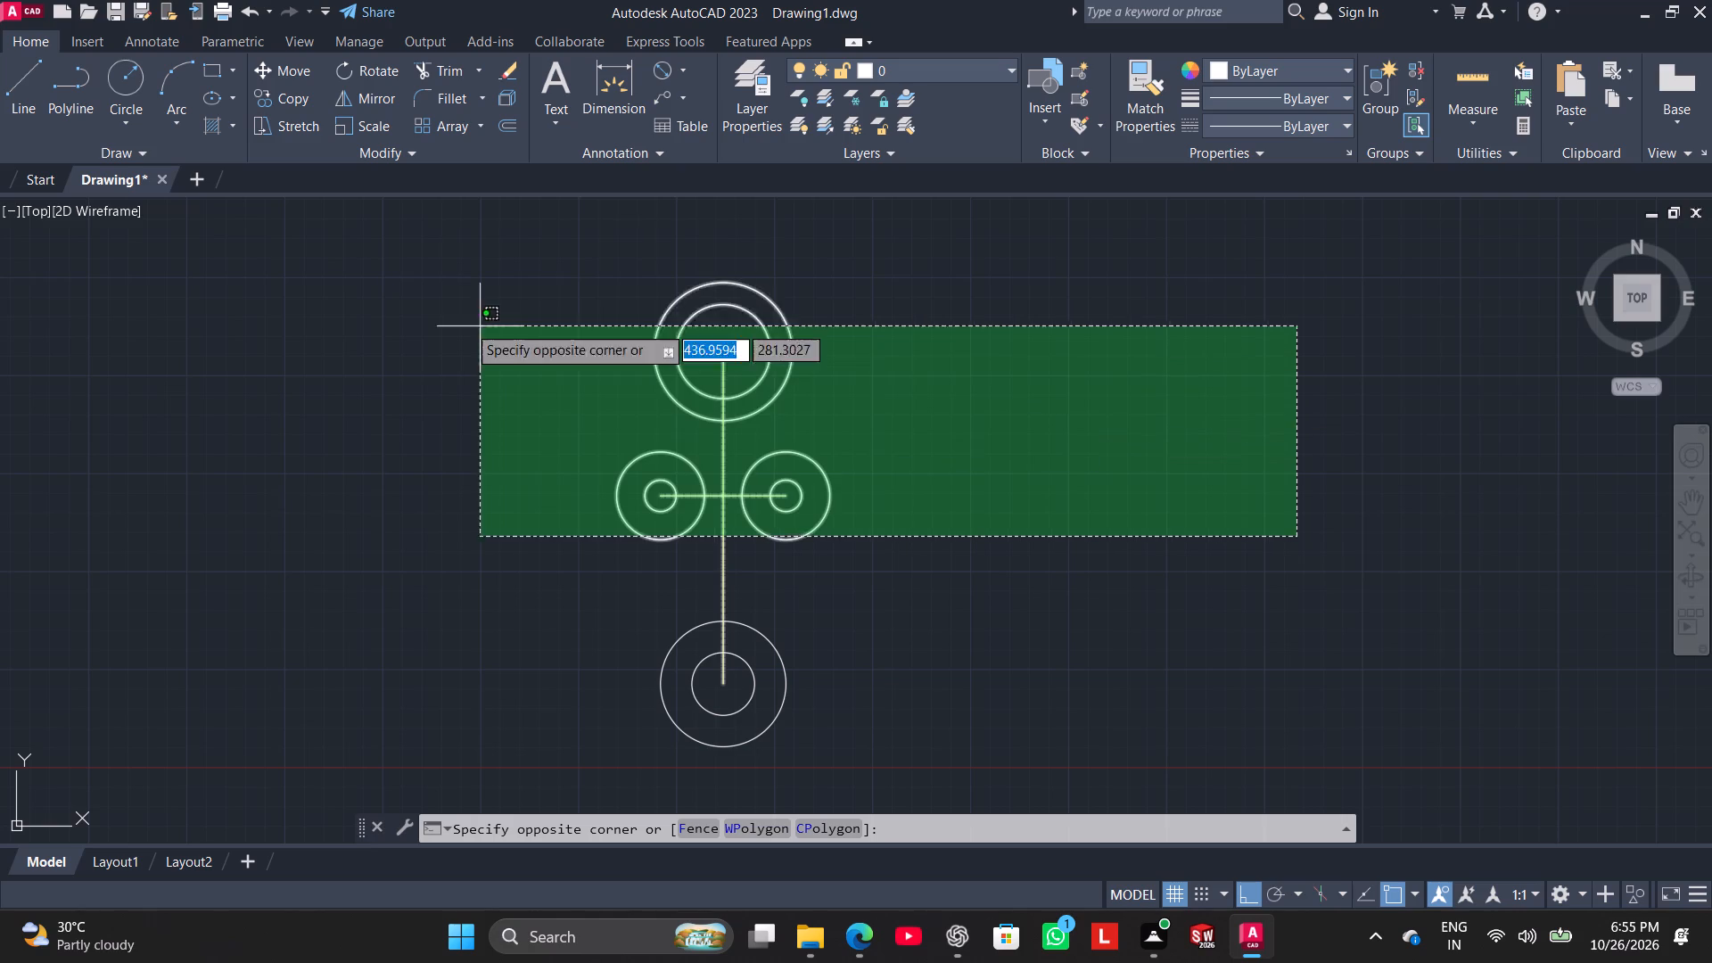
Turn on the Tangent object snap for drawing a Start, End, Radius arc.
click(177, 79)
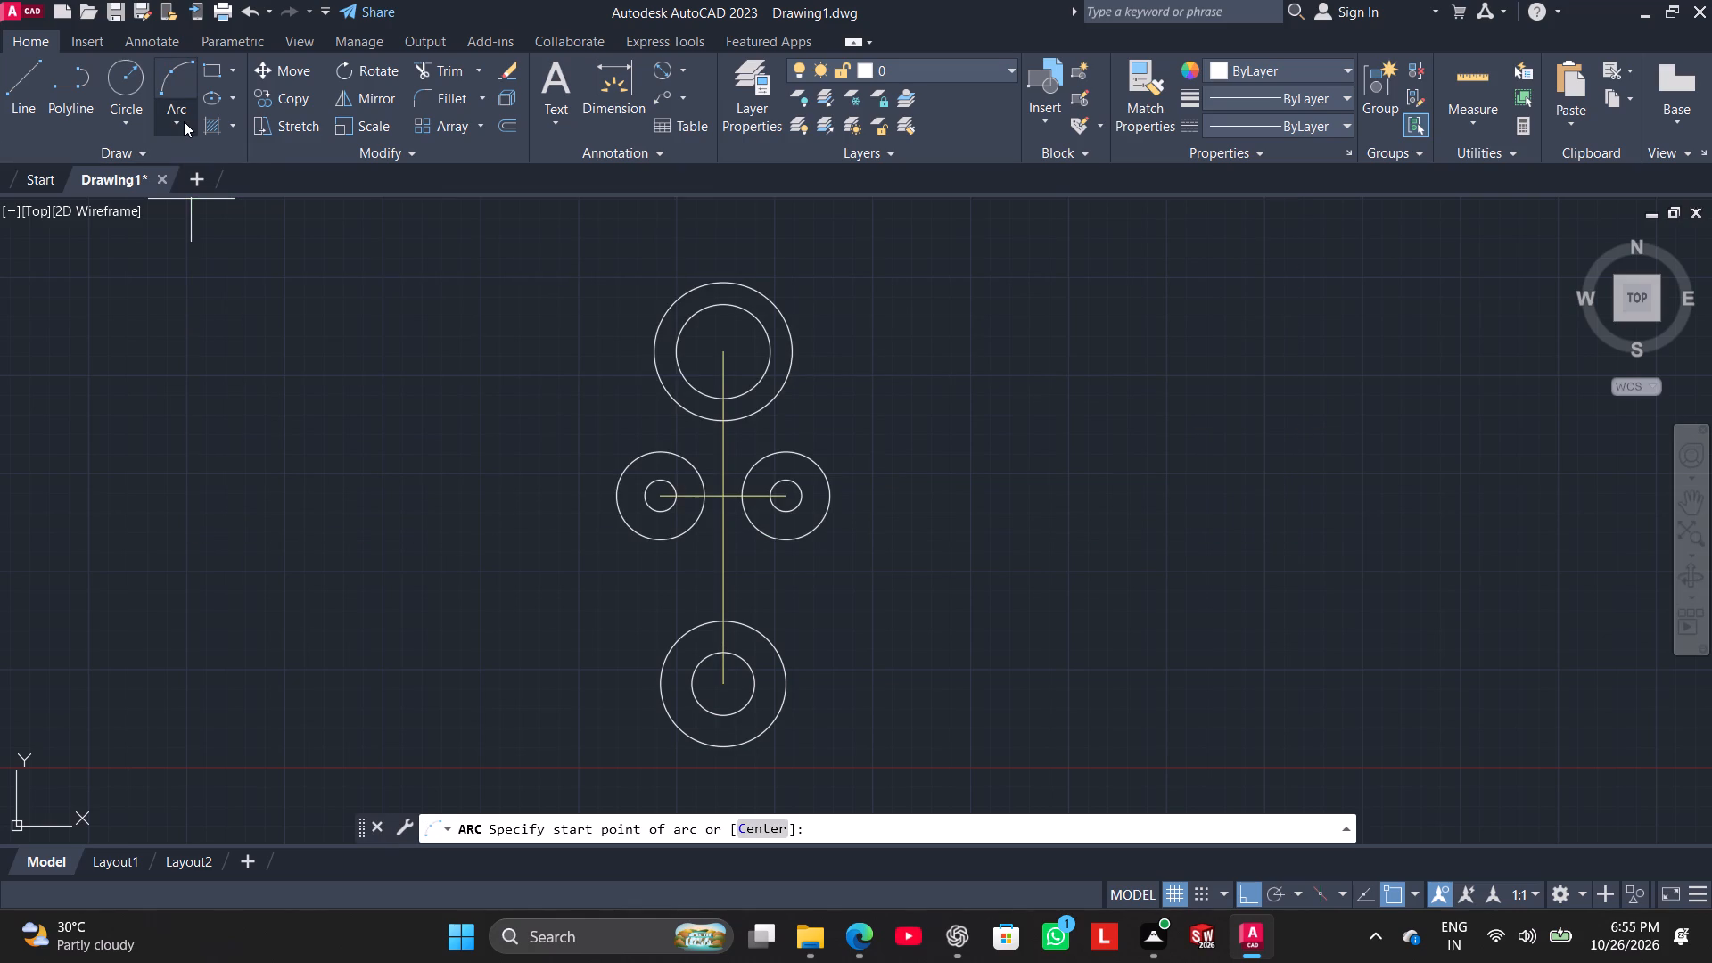
click(184, 121)
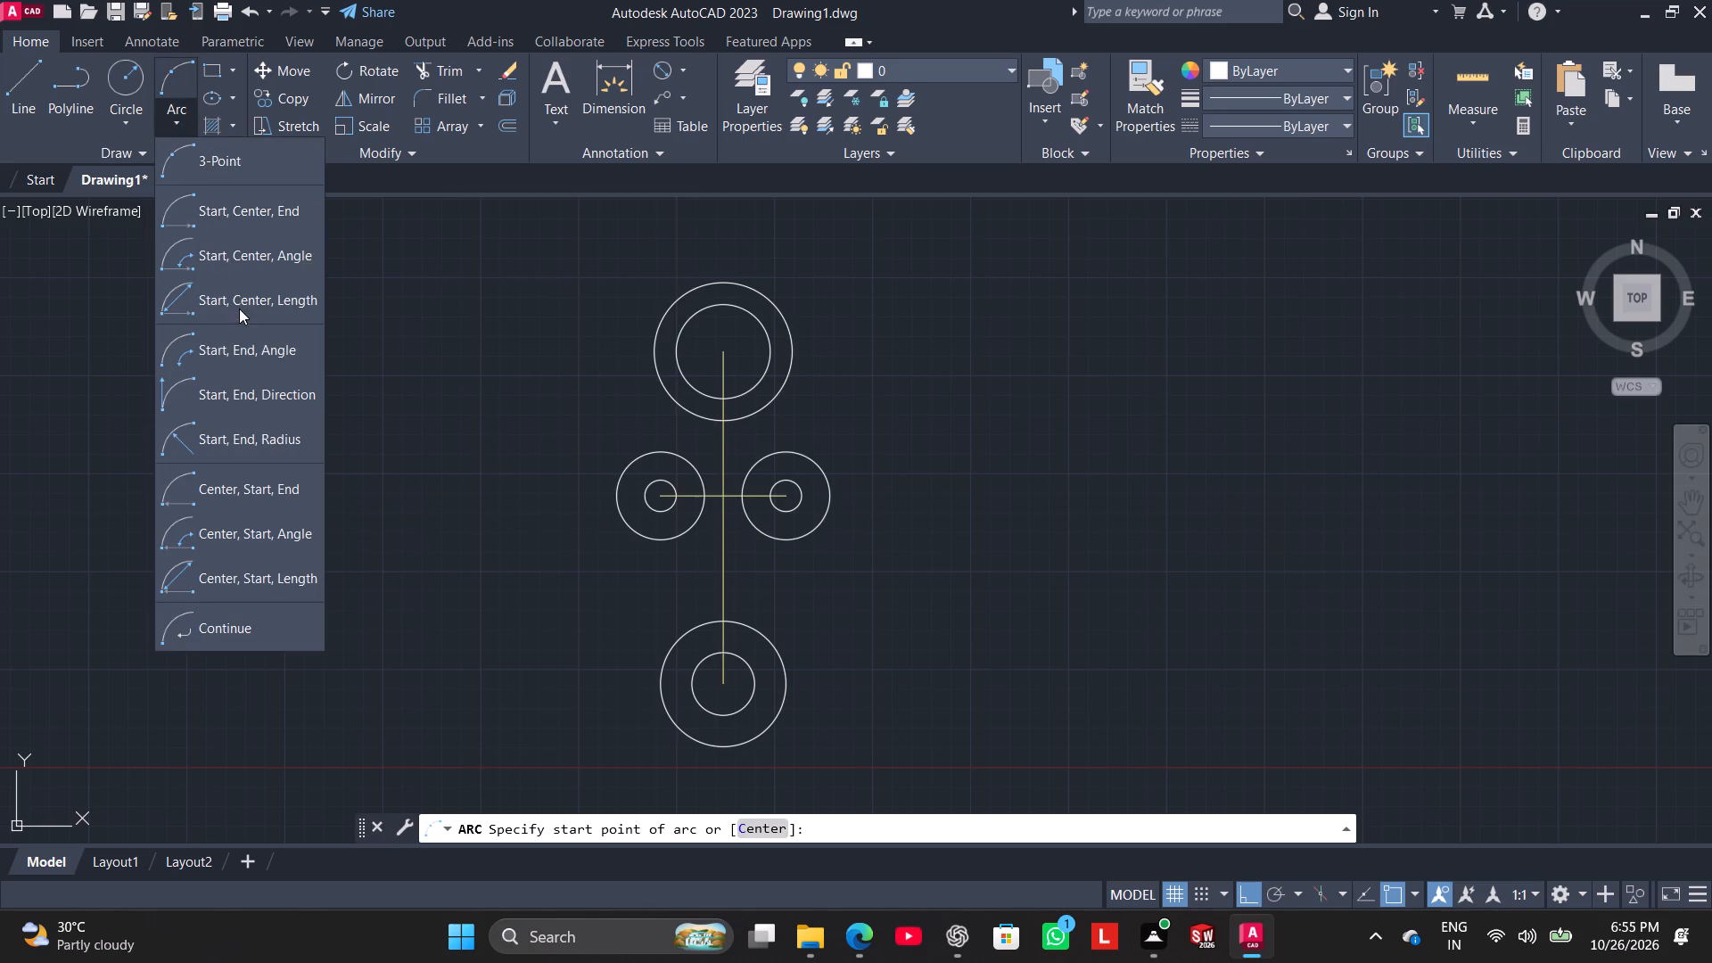
click(250, 442)
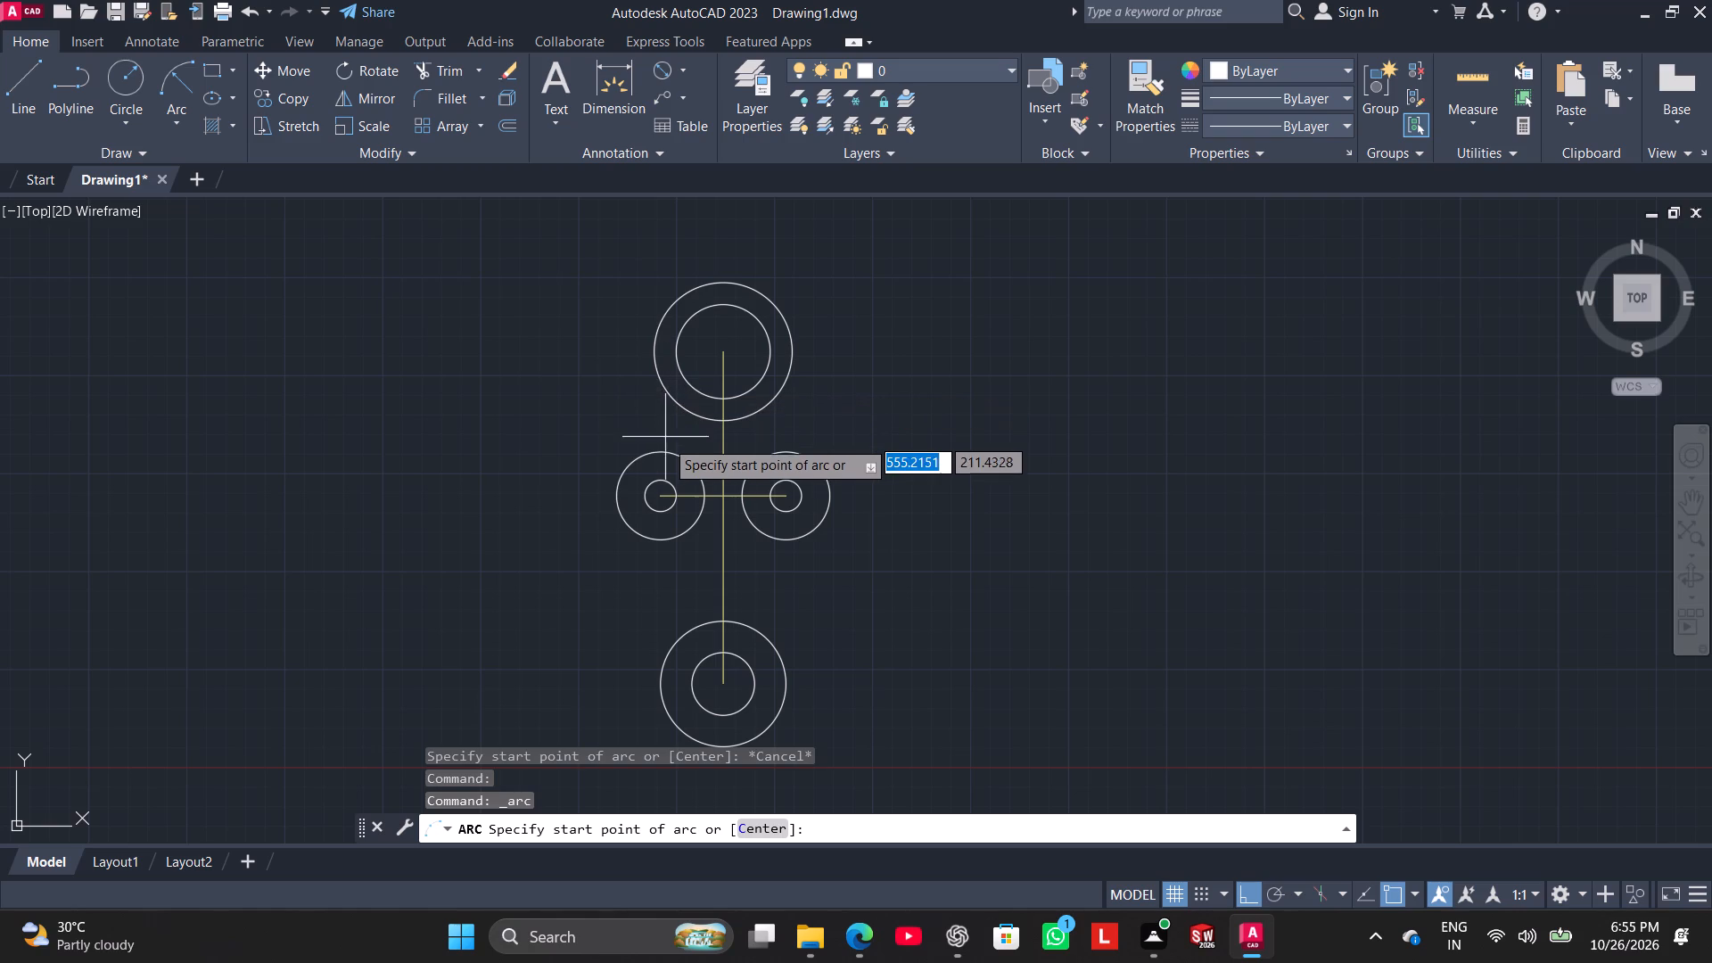
click(1413, 894)
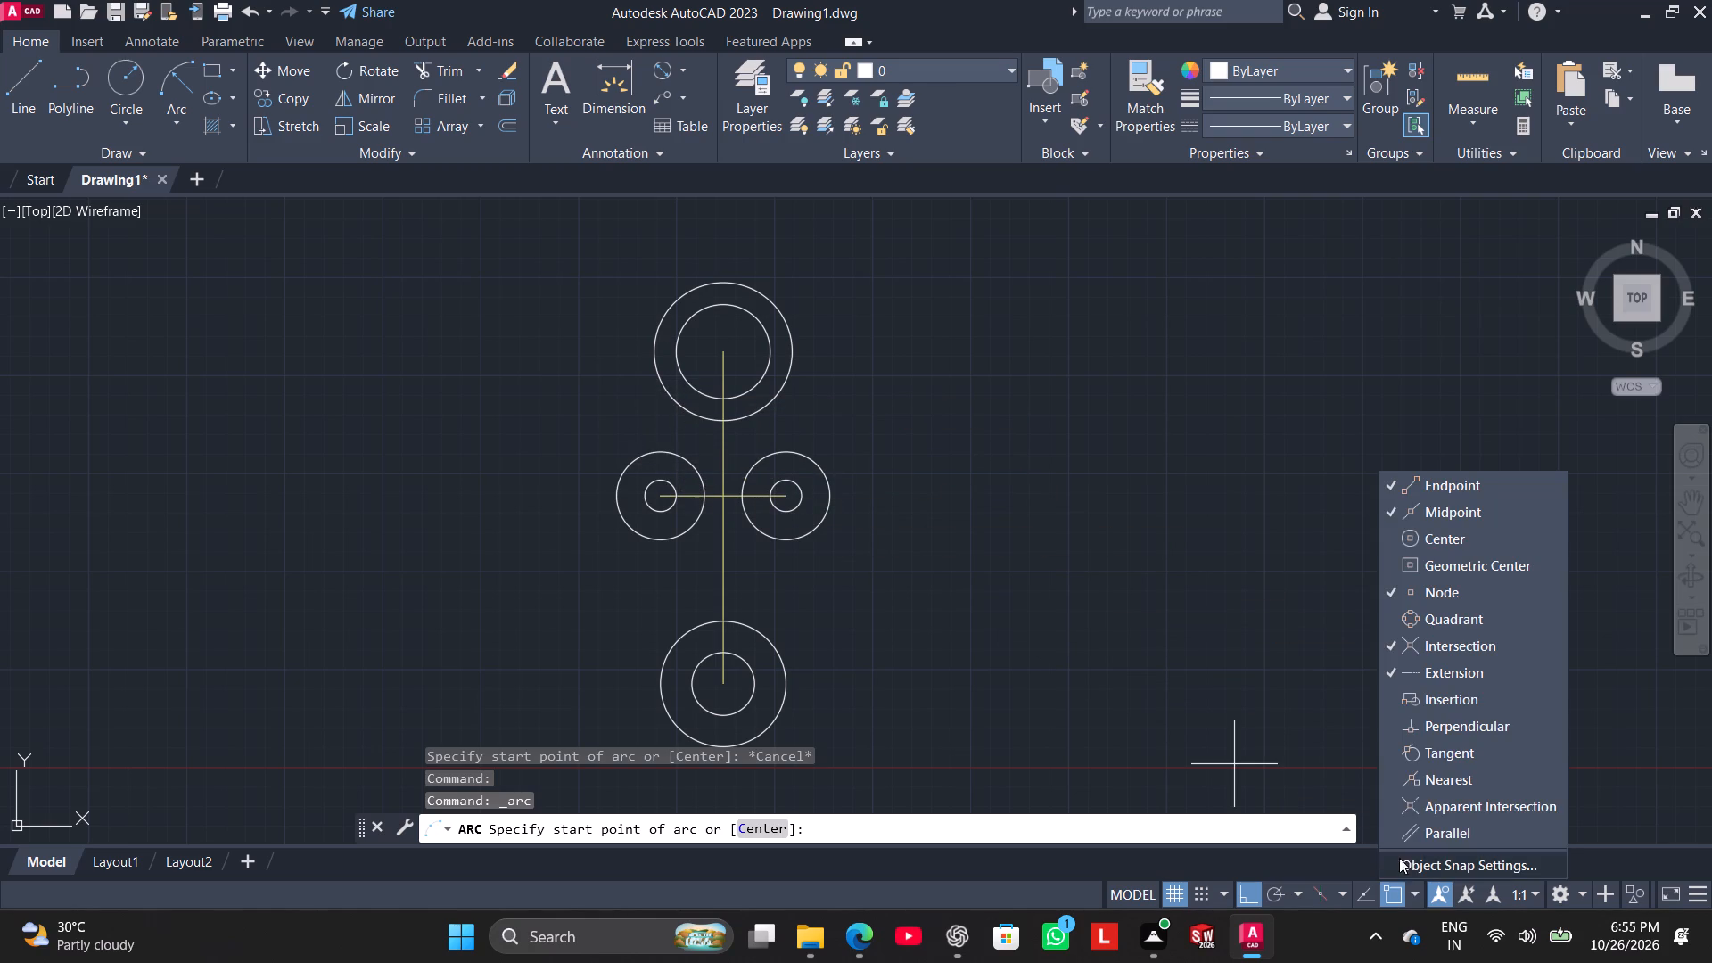
click(1448, 760)
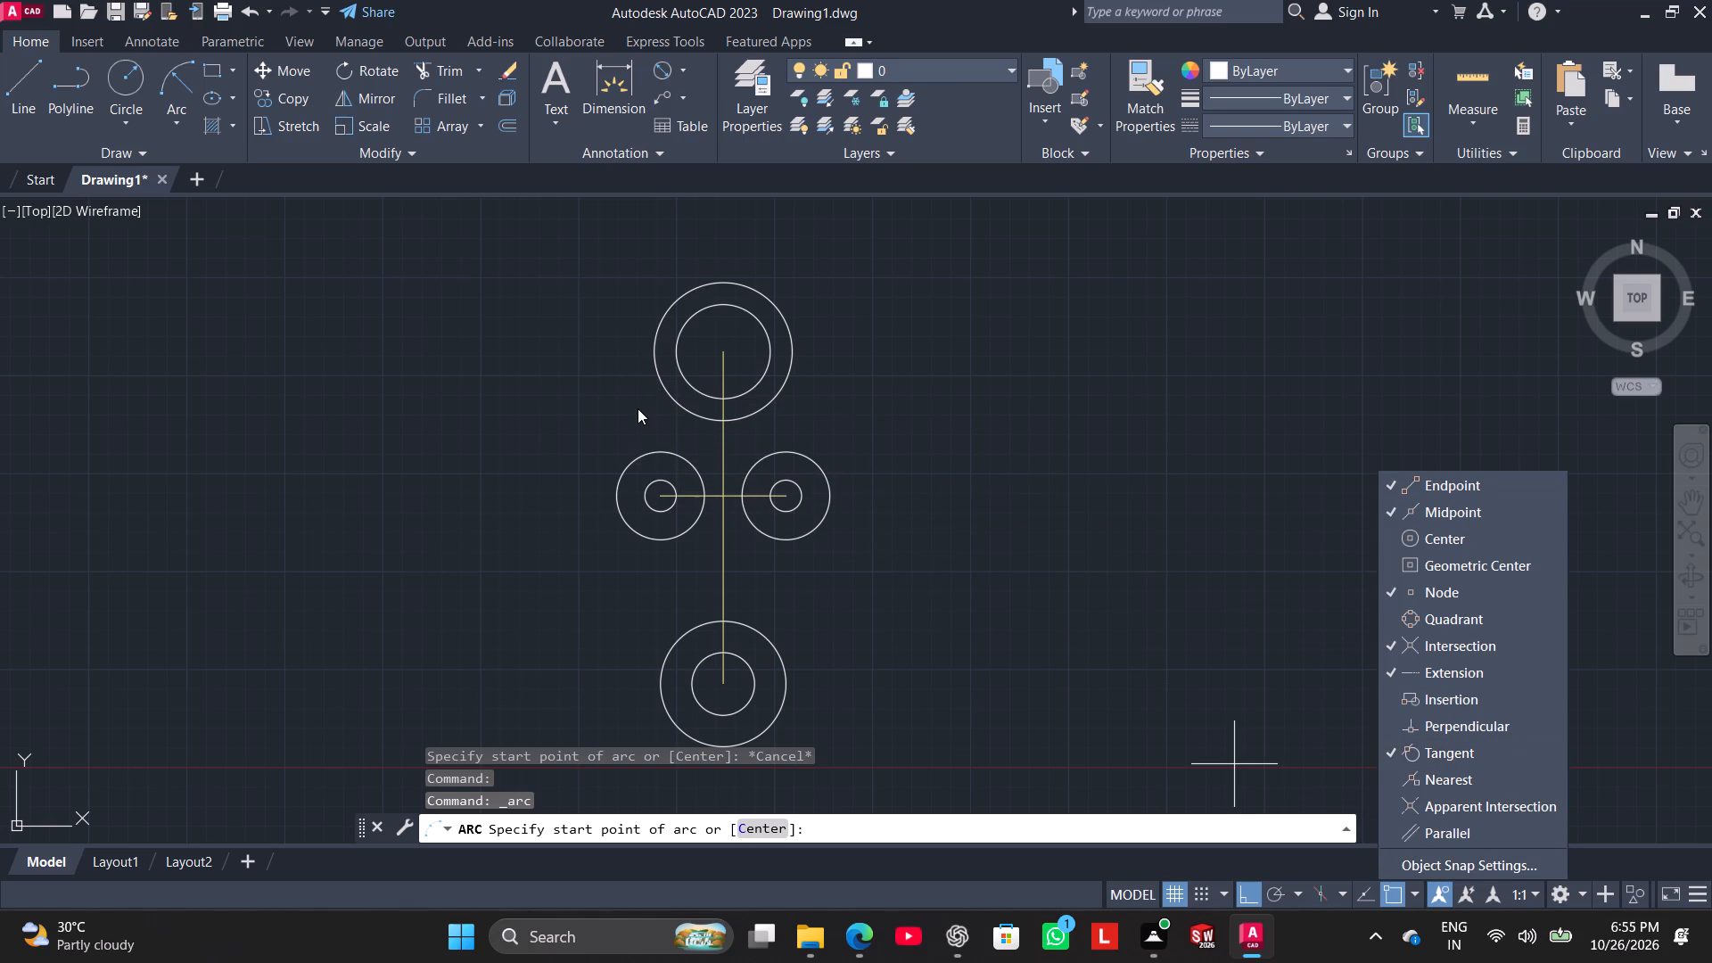
click(638, 408)
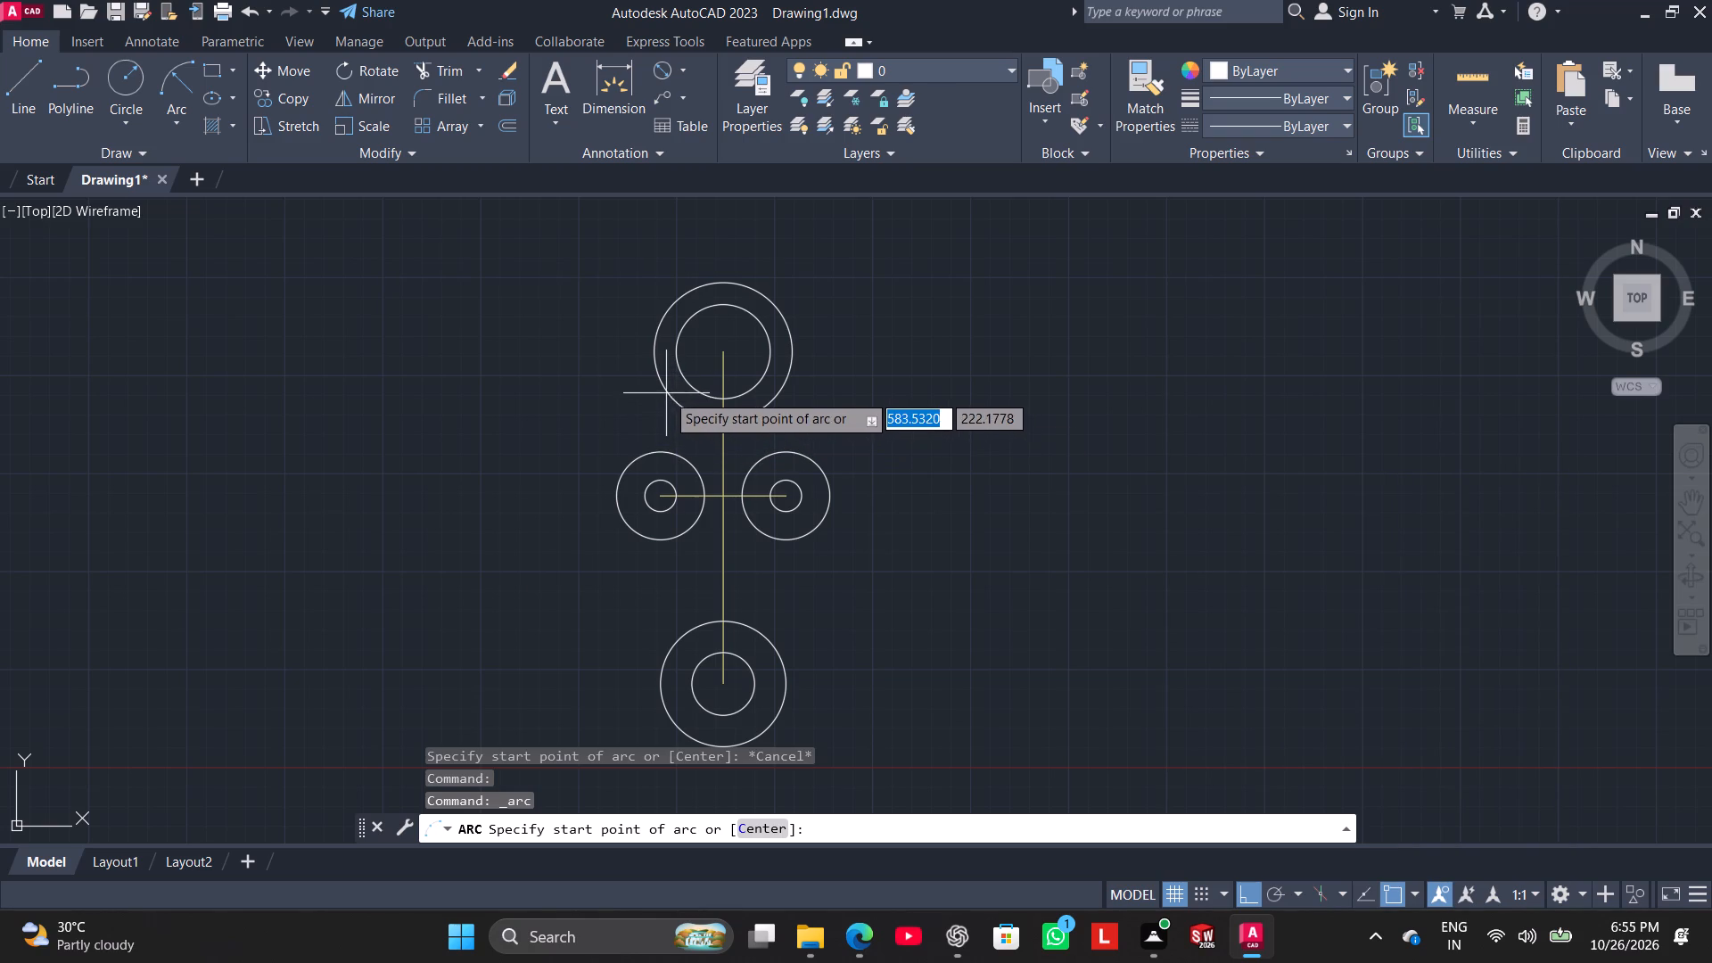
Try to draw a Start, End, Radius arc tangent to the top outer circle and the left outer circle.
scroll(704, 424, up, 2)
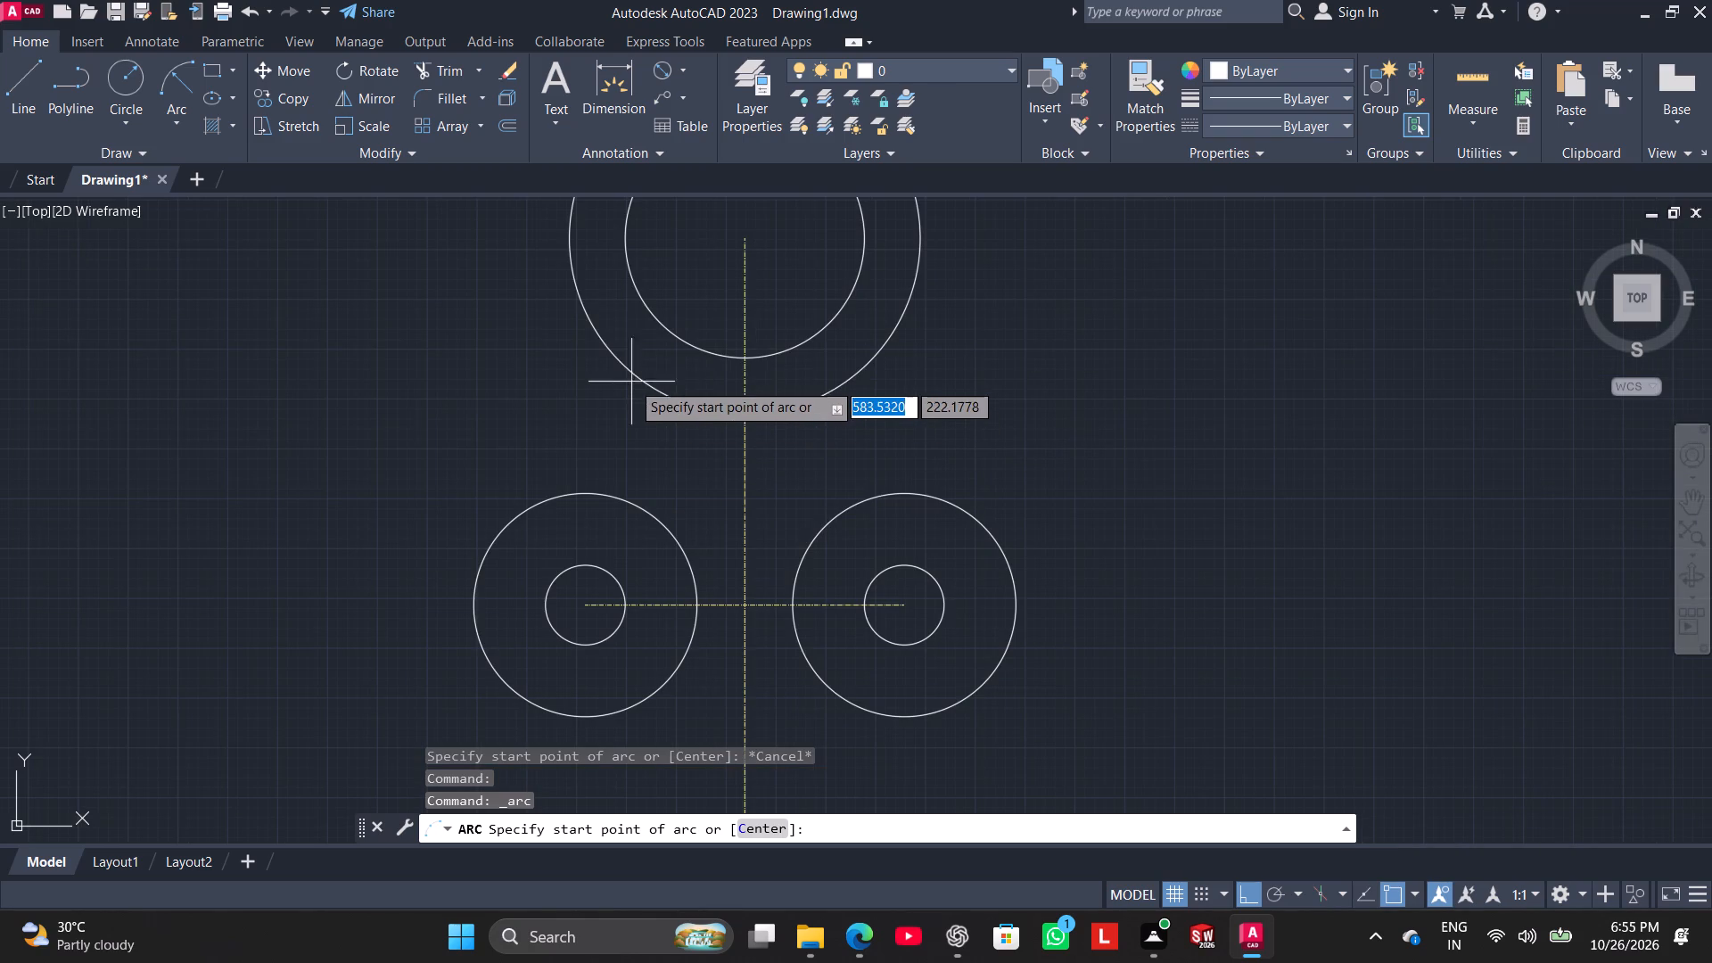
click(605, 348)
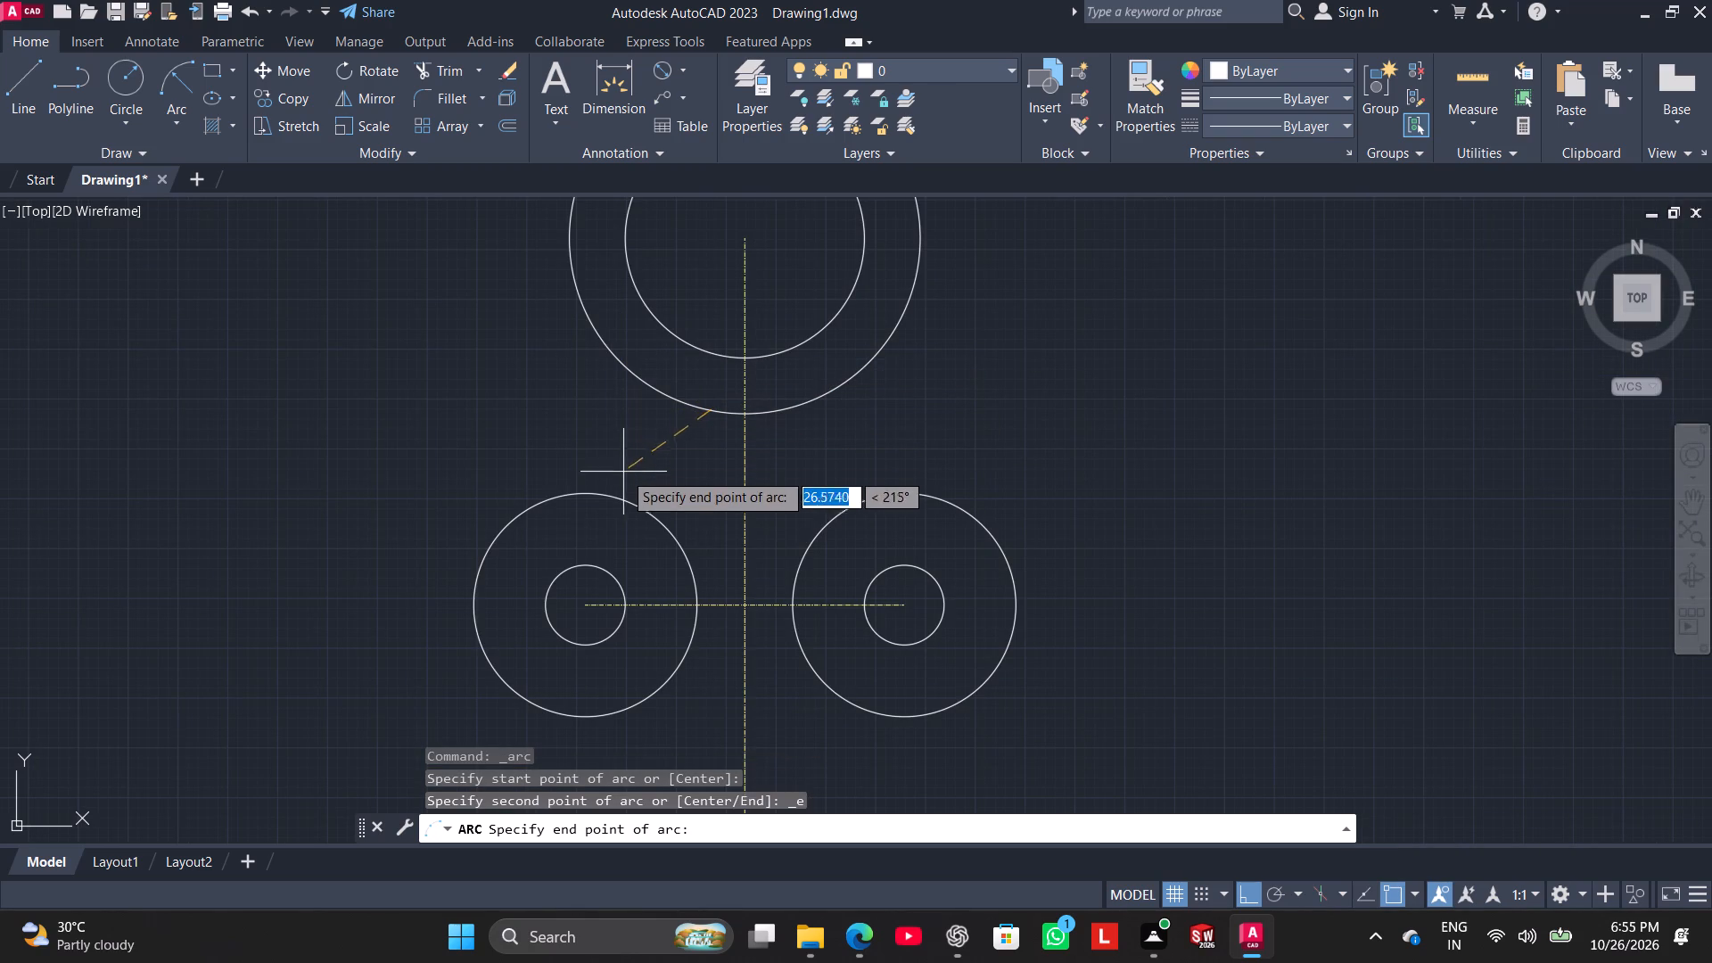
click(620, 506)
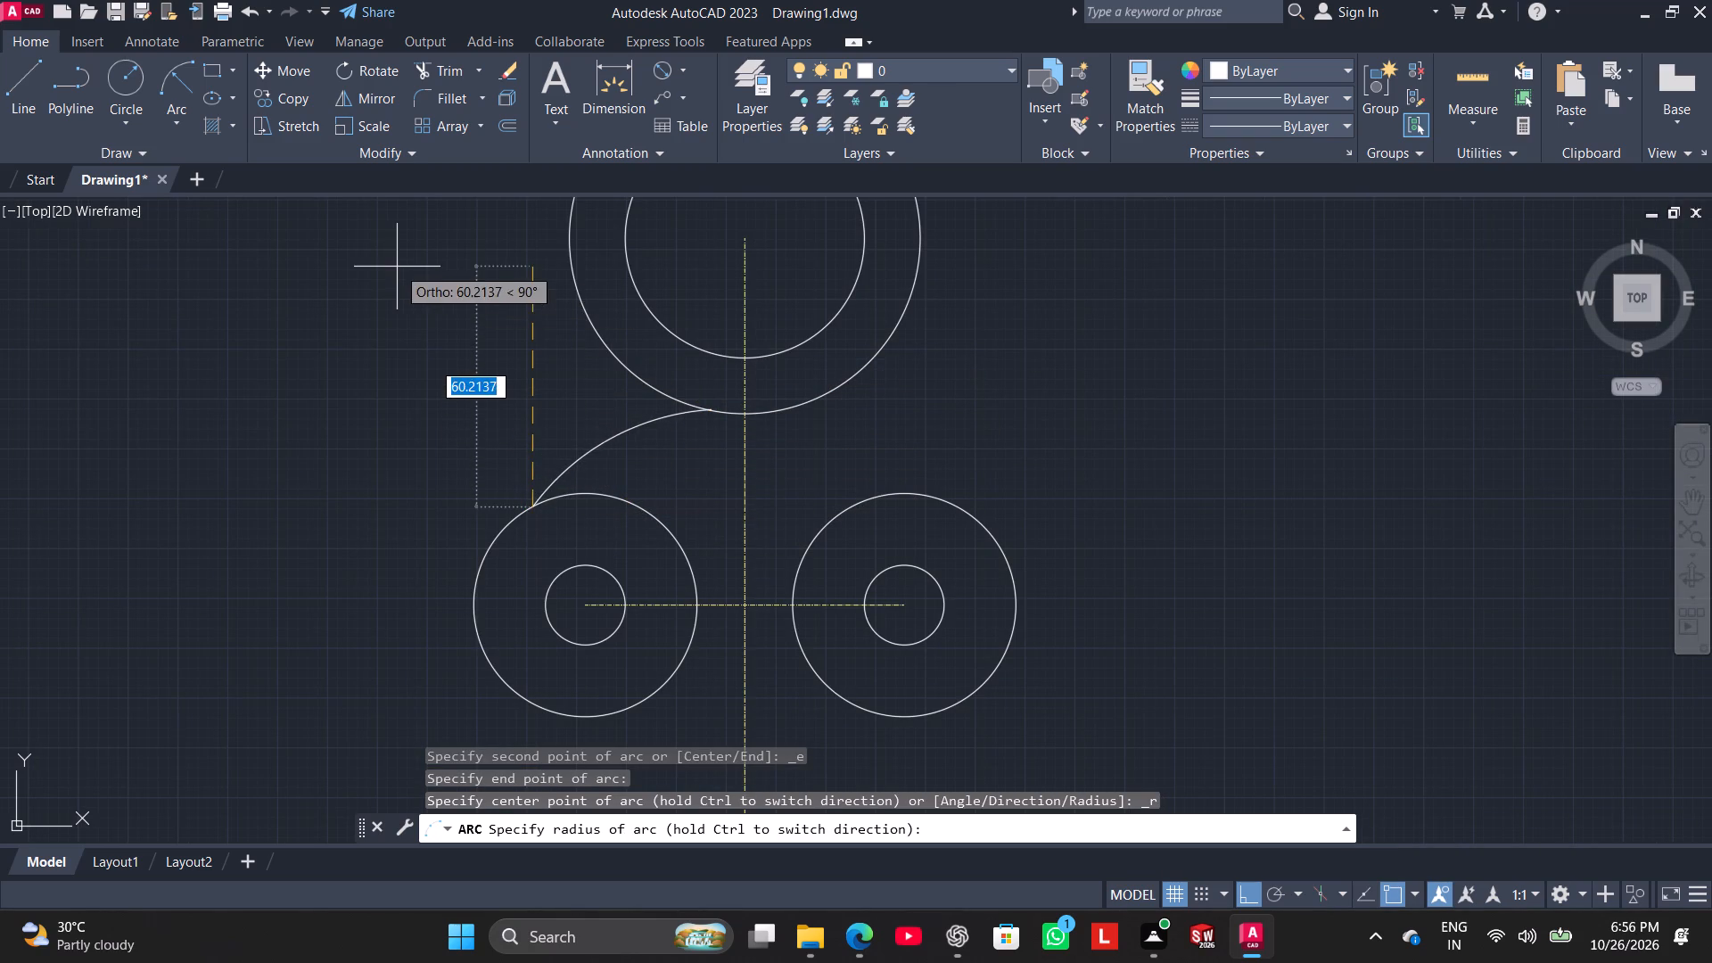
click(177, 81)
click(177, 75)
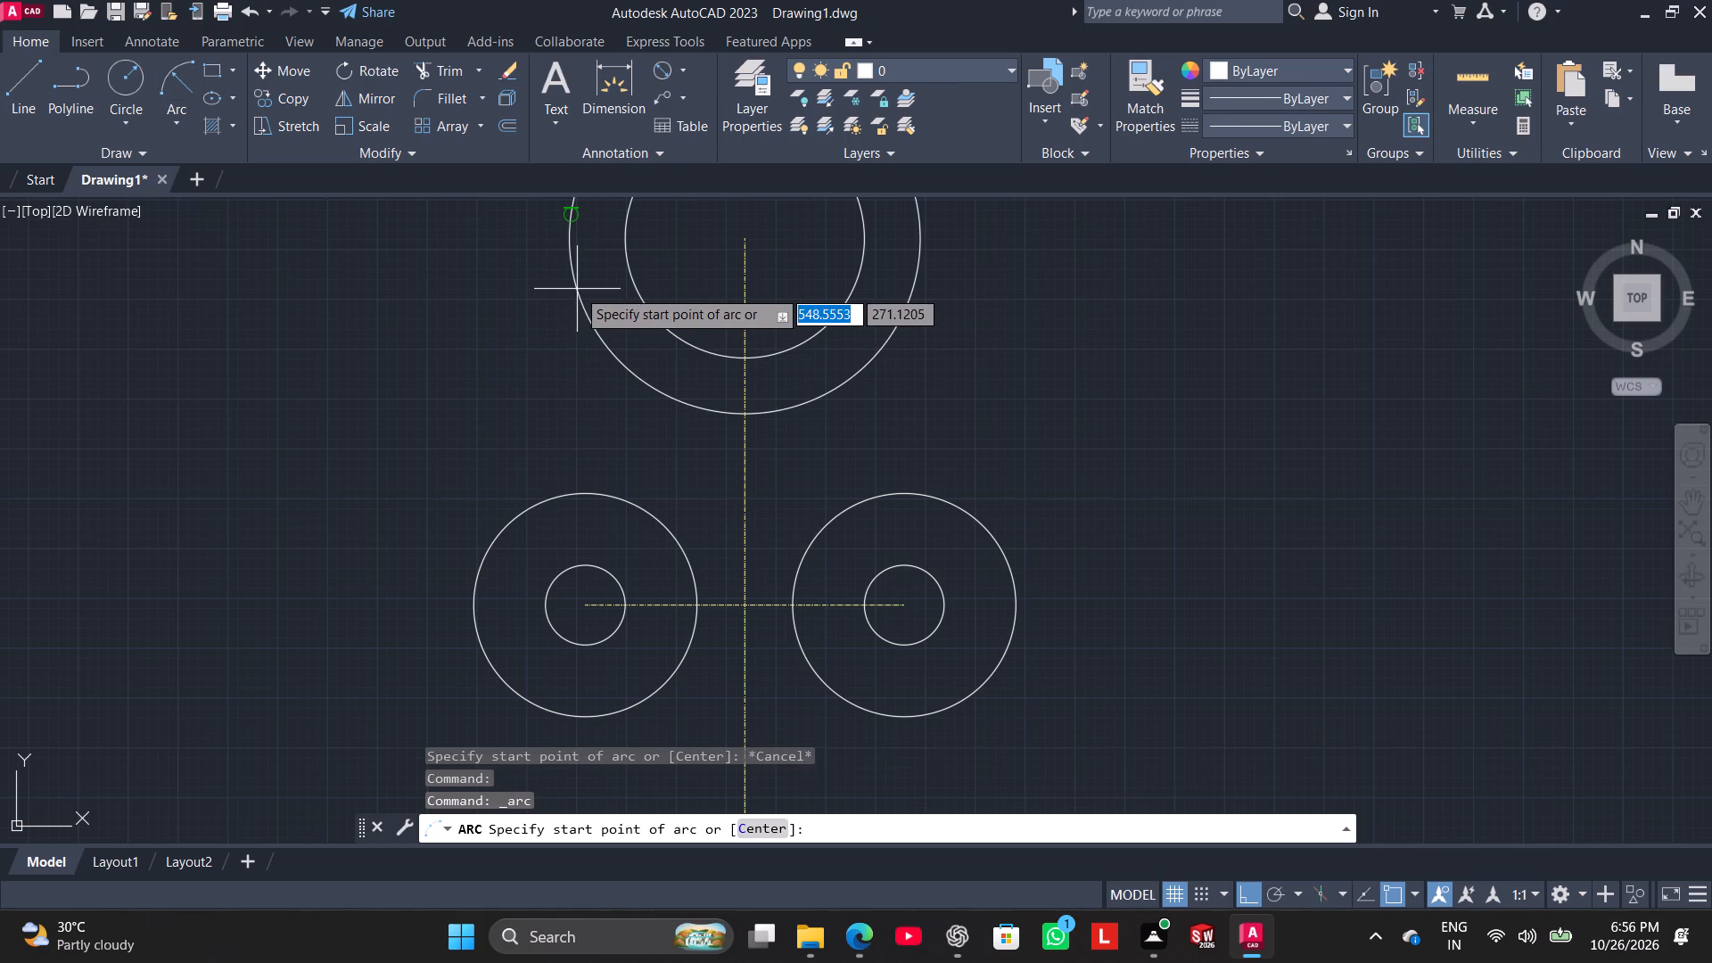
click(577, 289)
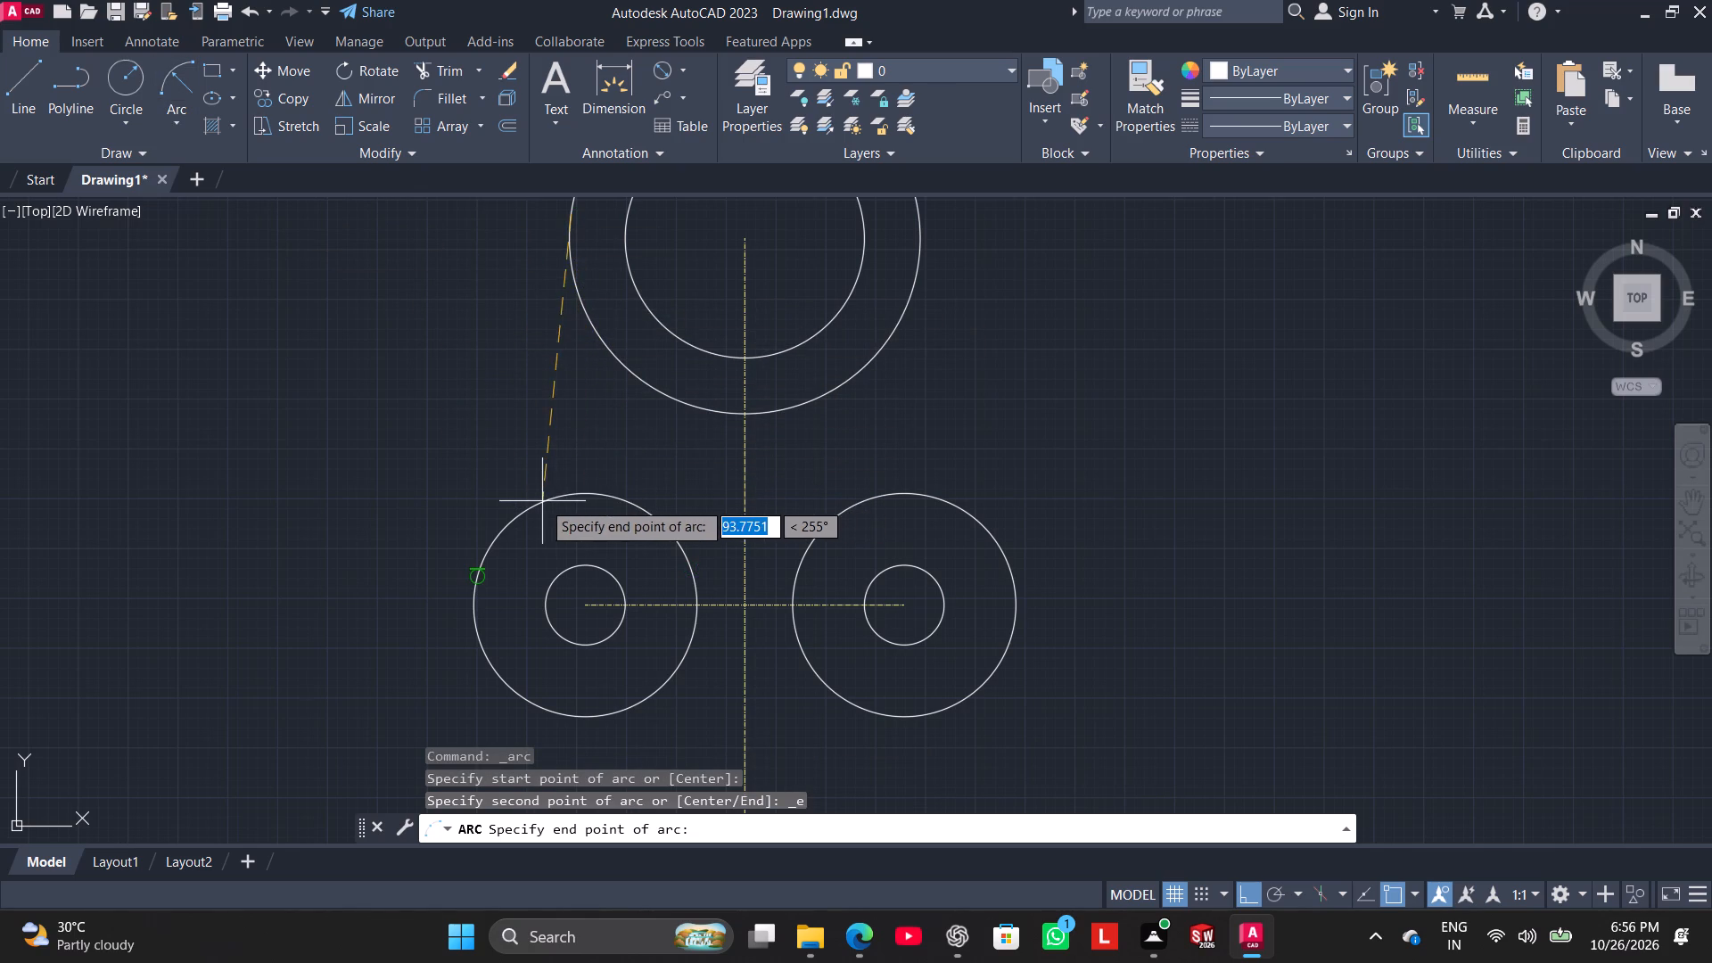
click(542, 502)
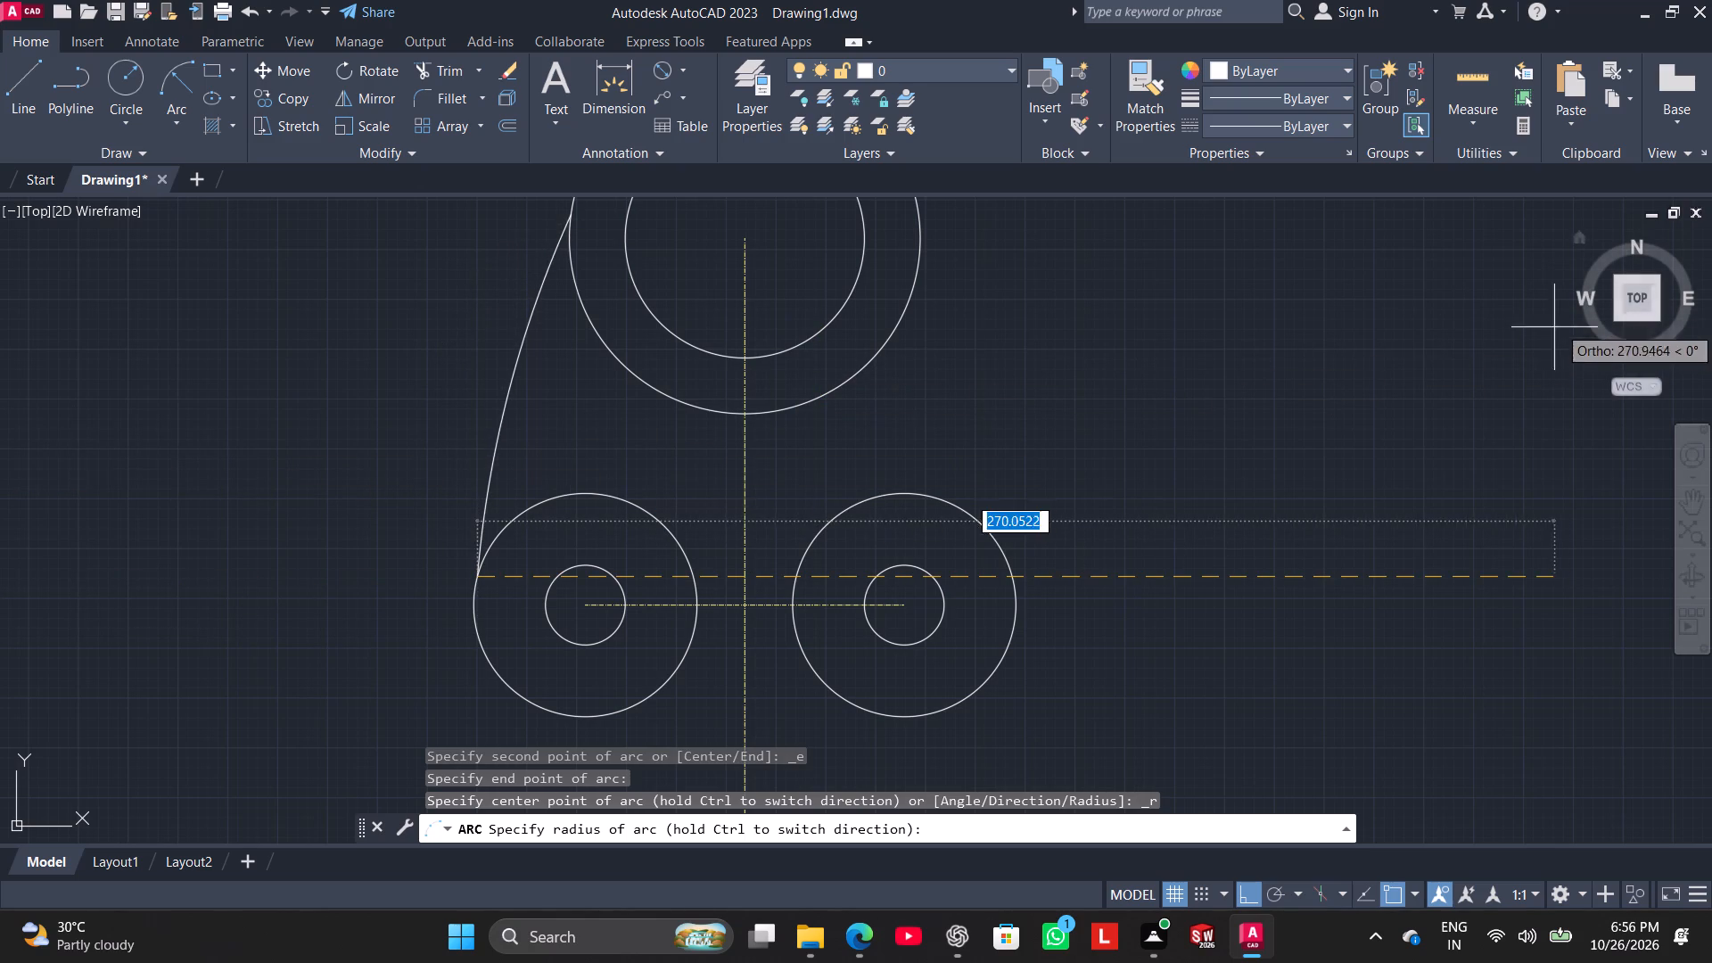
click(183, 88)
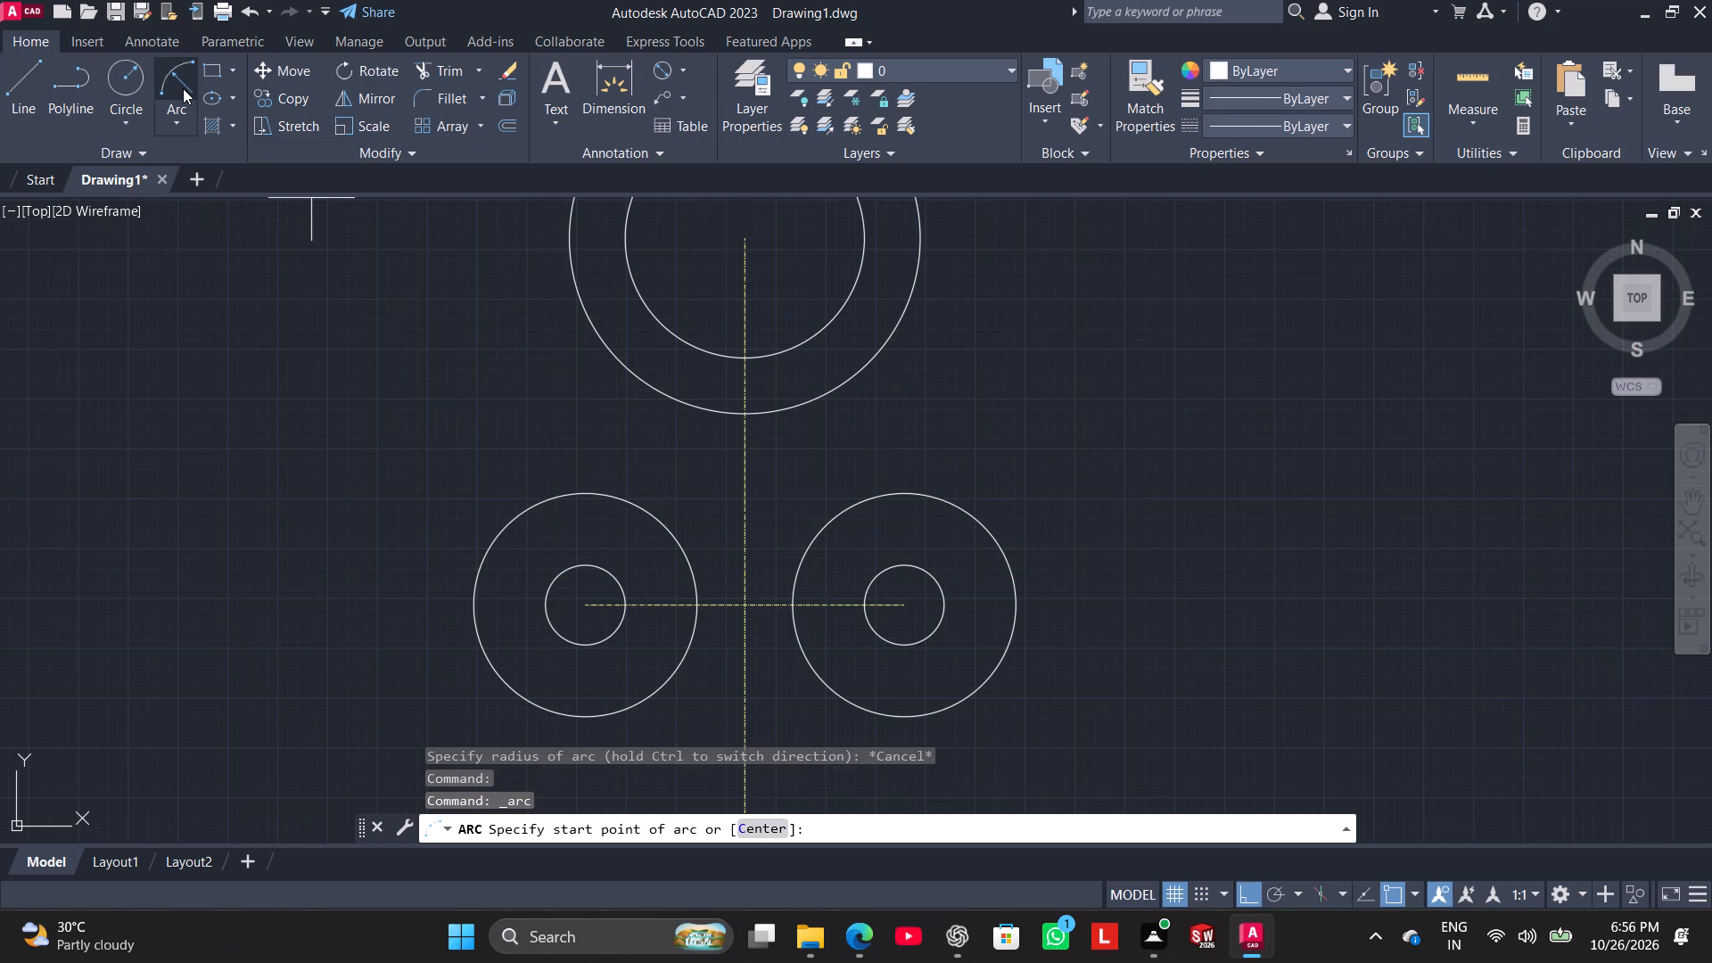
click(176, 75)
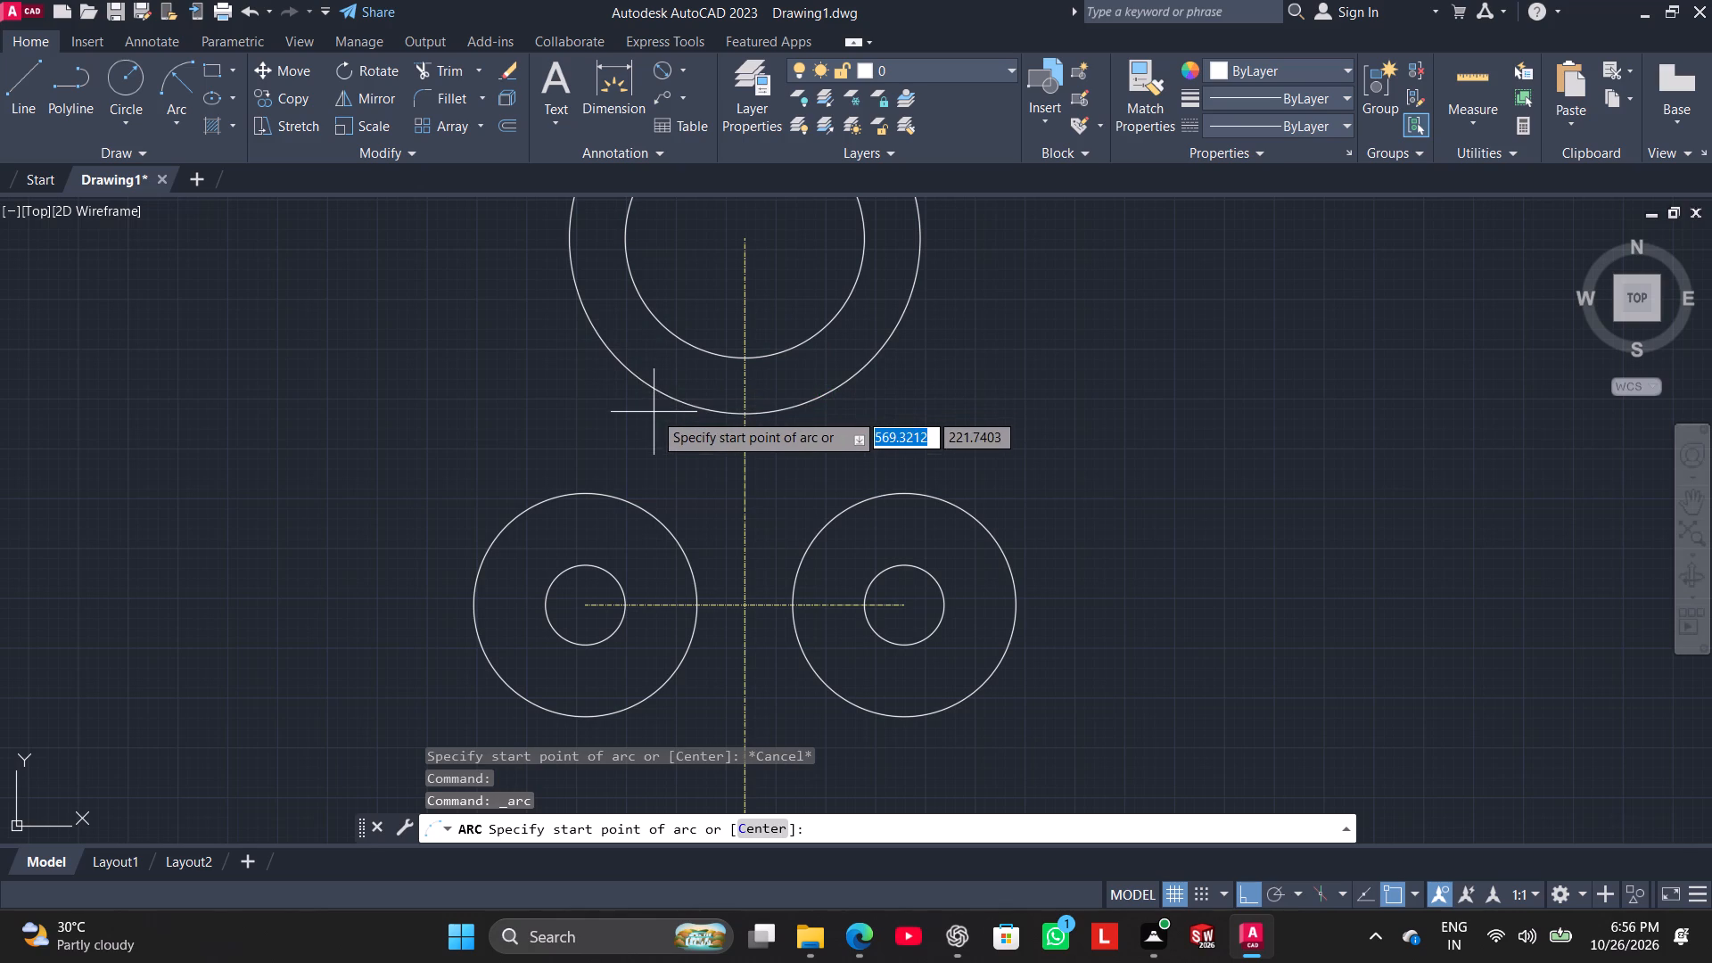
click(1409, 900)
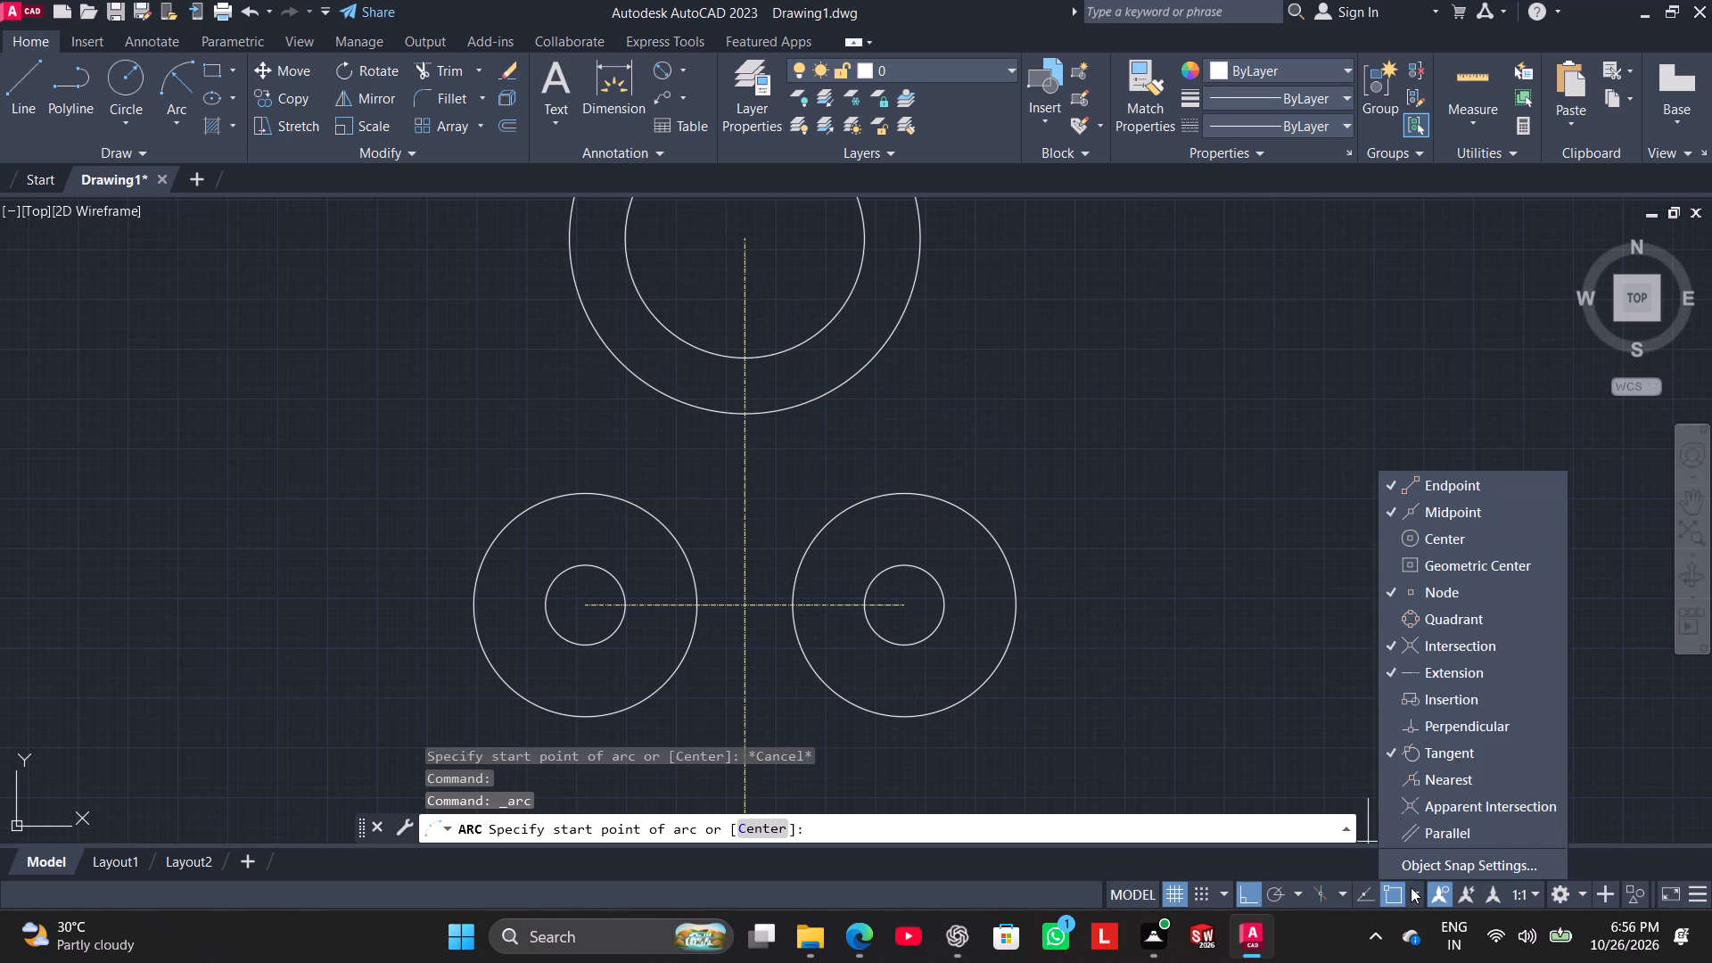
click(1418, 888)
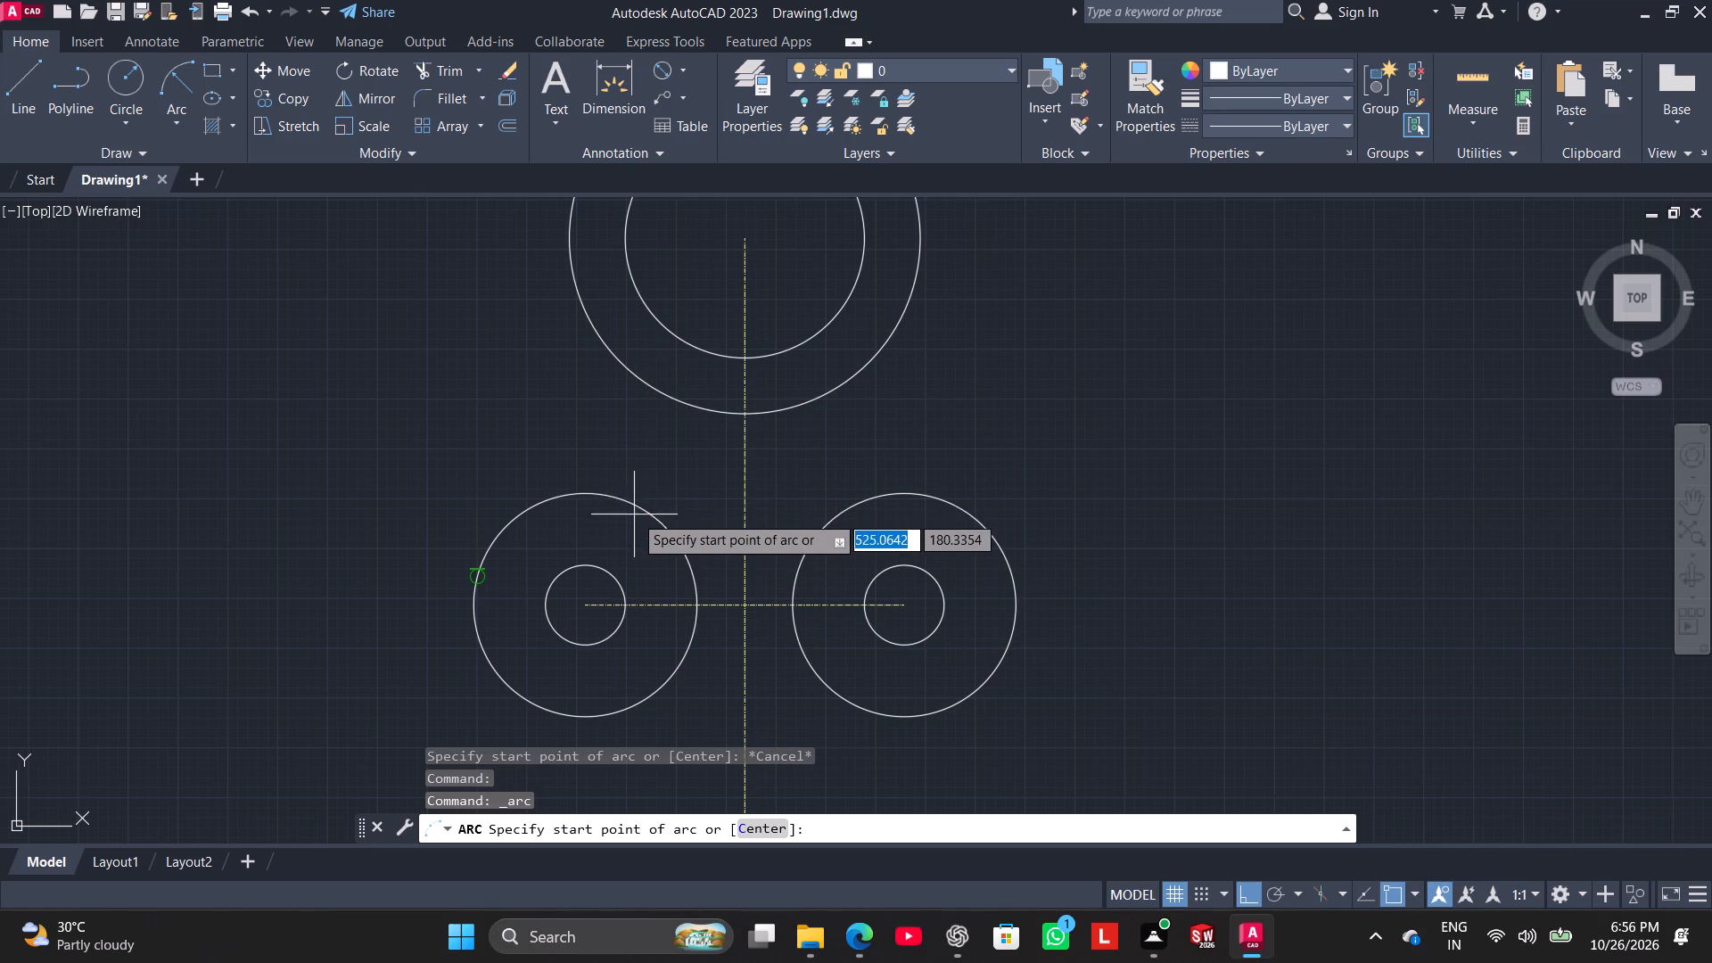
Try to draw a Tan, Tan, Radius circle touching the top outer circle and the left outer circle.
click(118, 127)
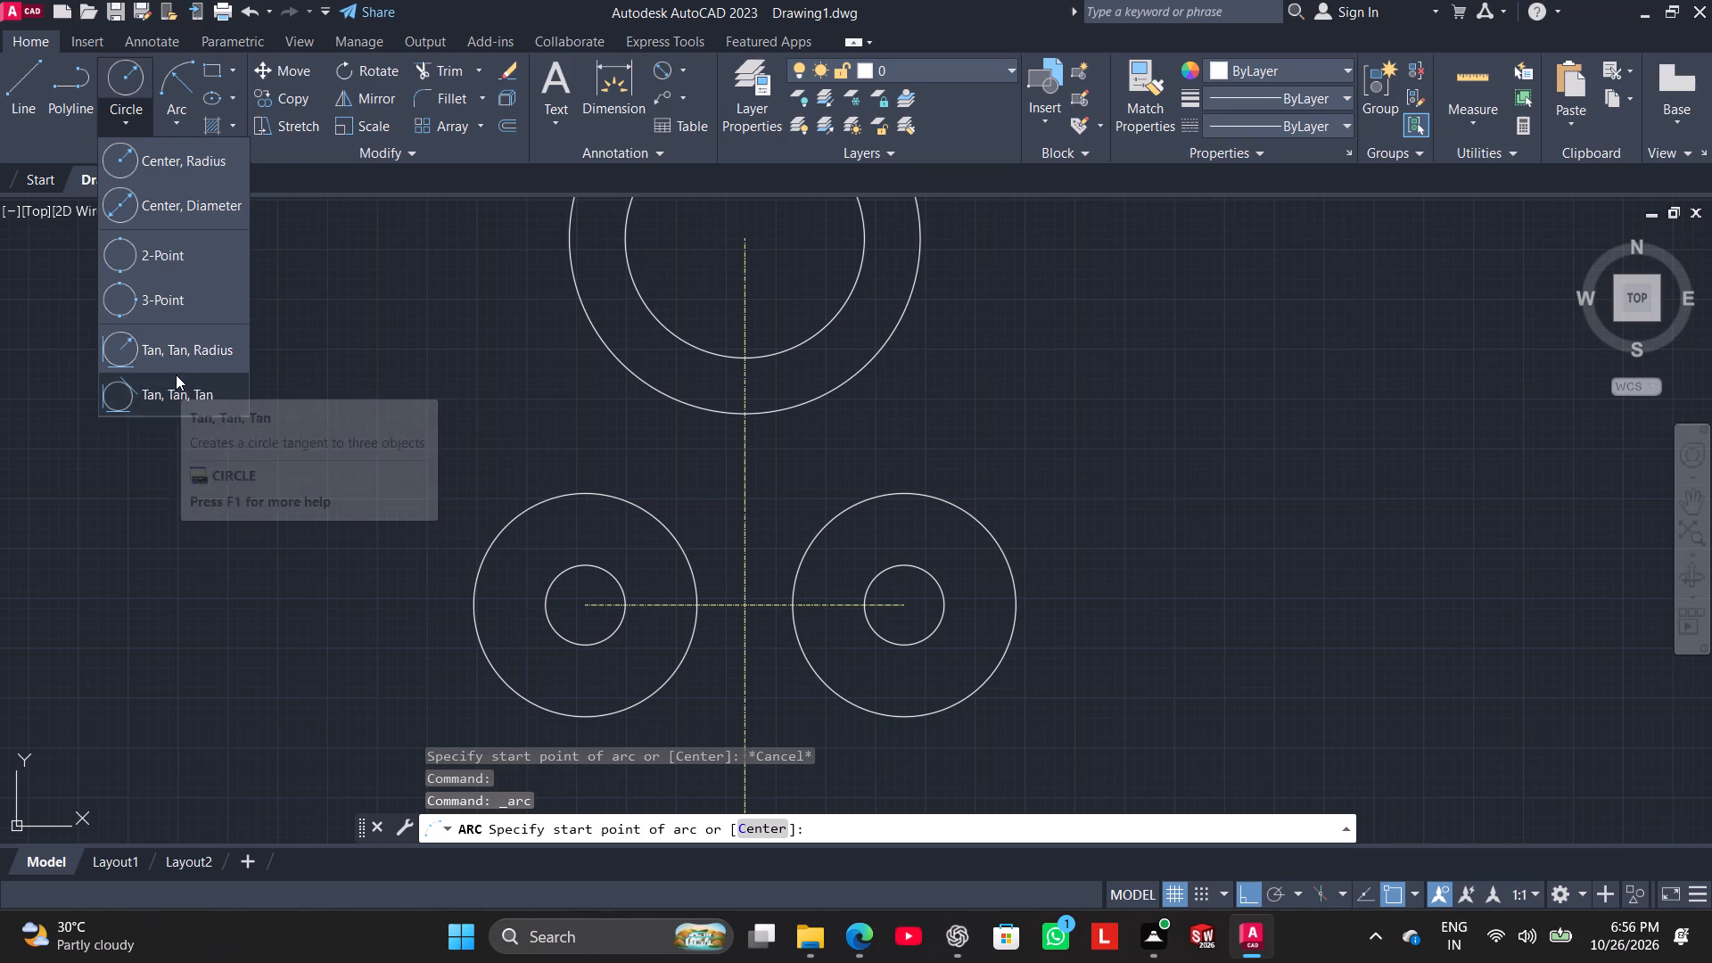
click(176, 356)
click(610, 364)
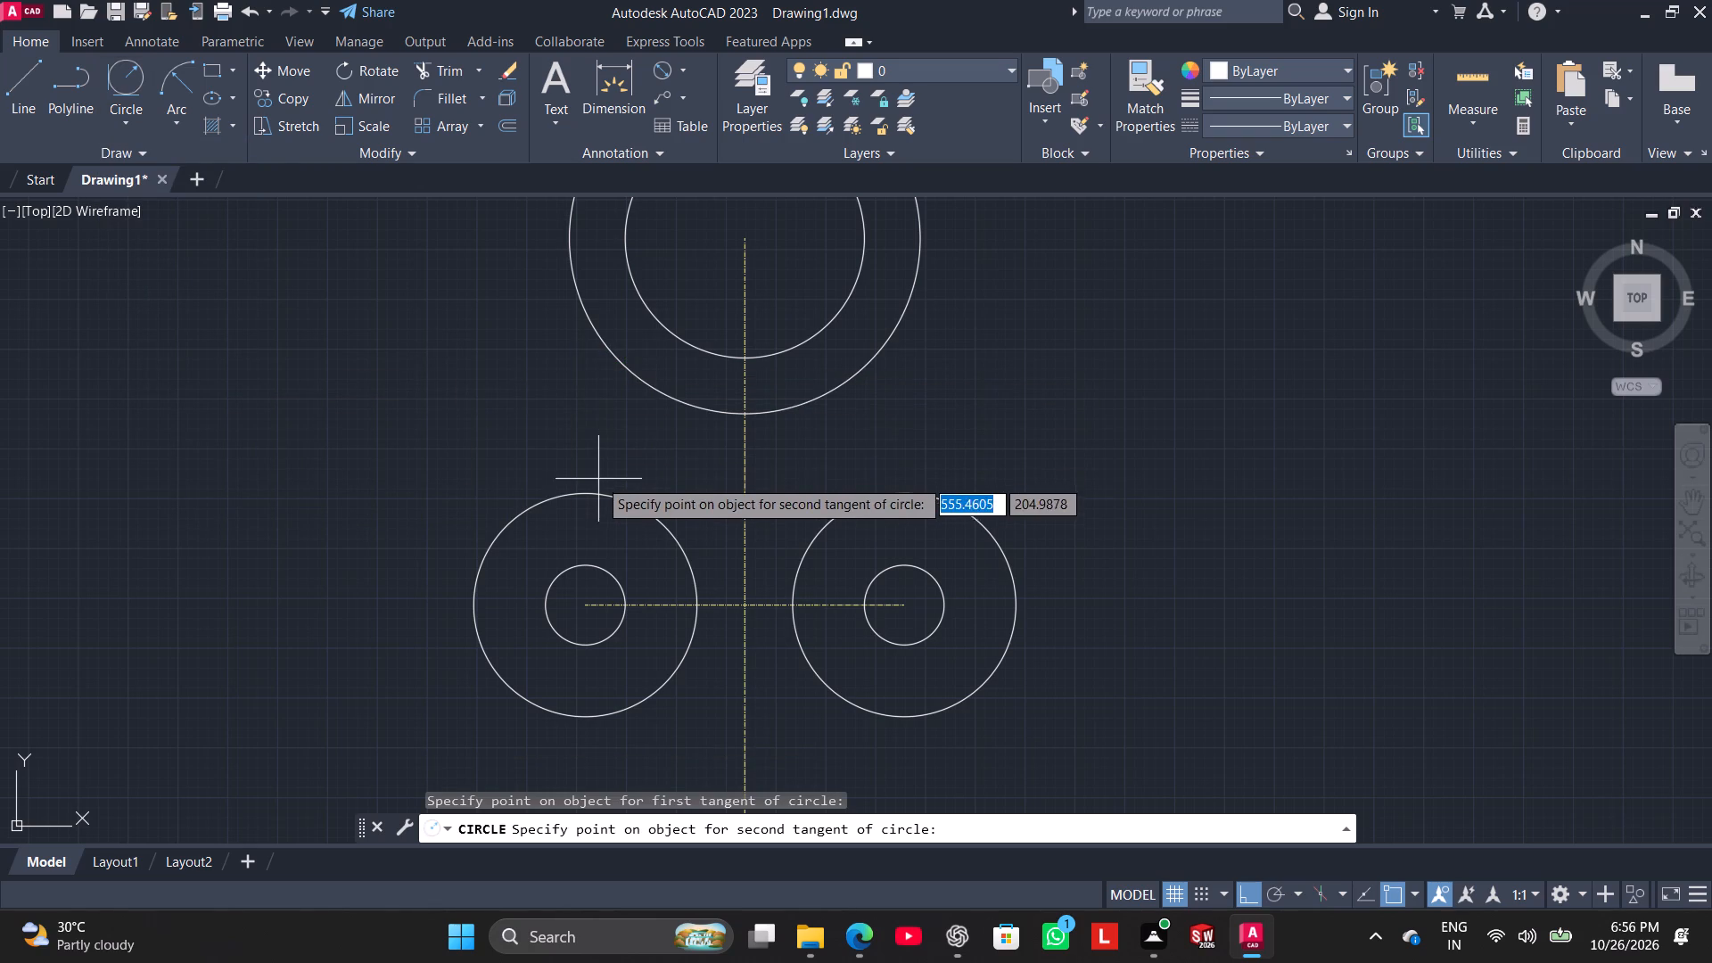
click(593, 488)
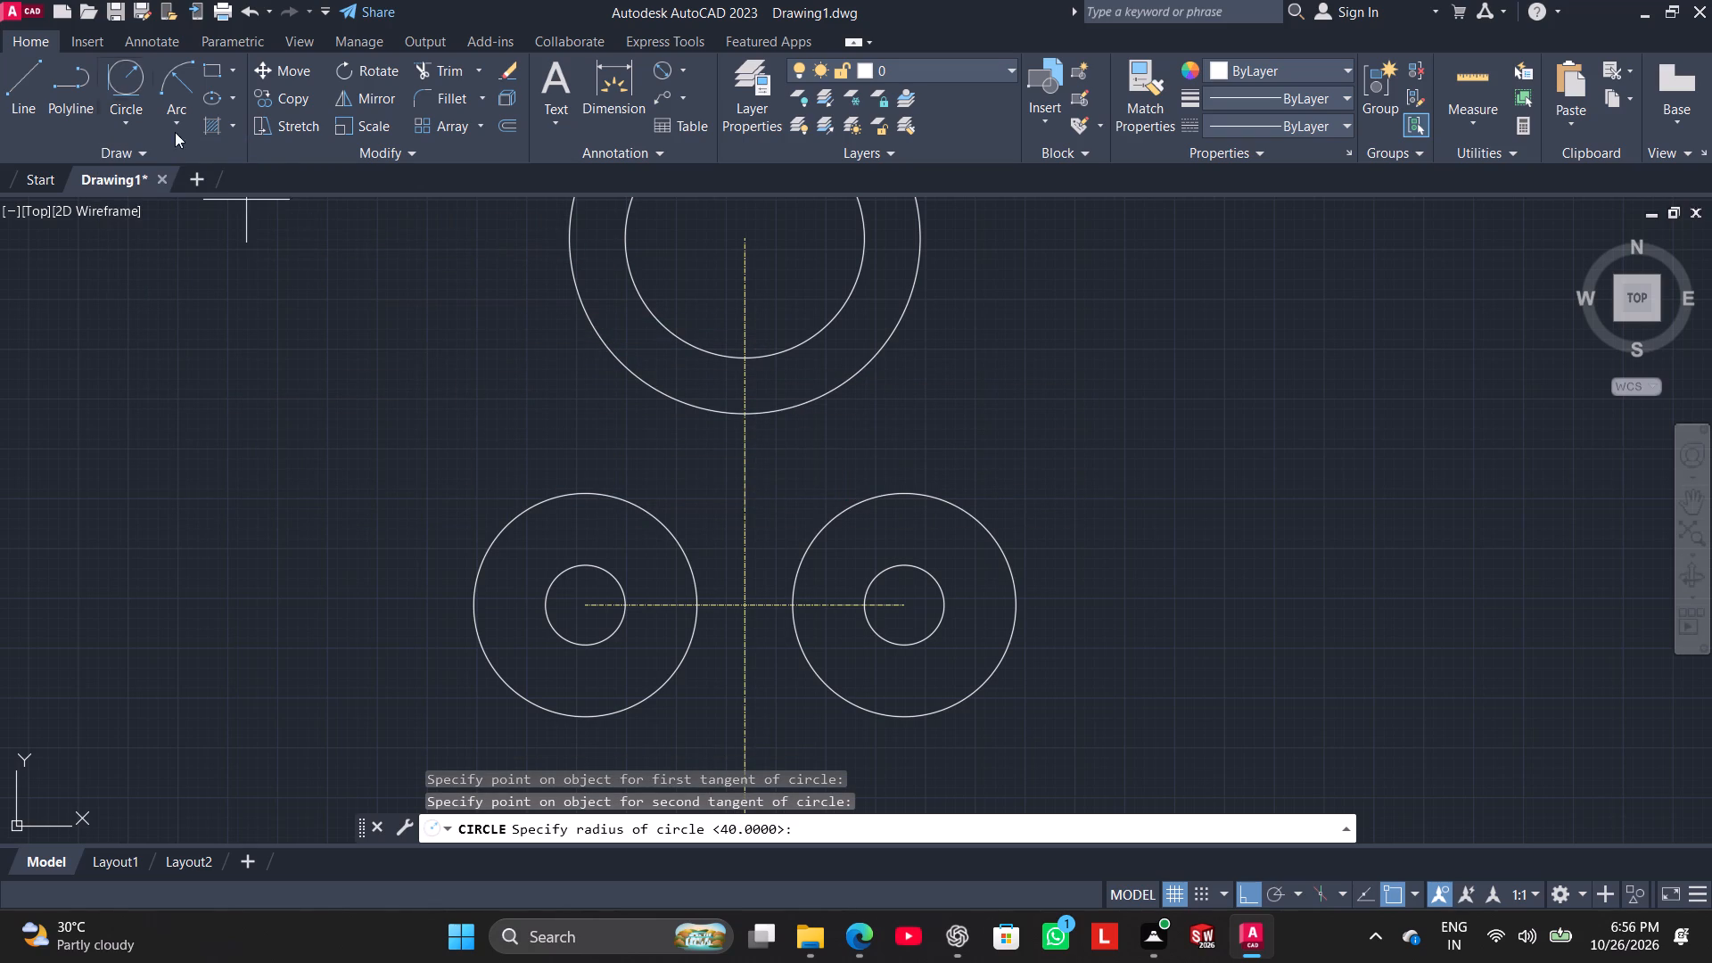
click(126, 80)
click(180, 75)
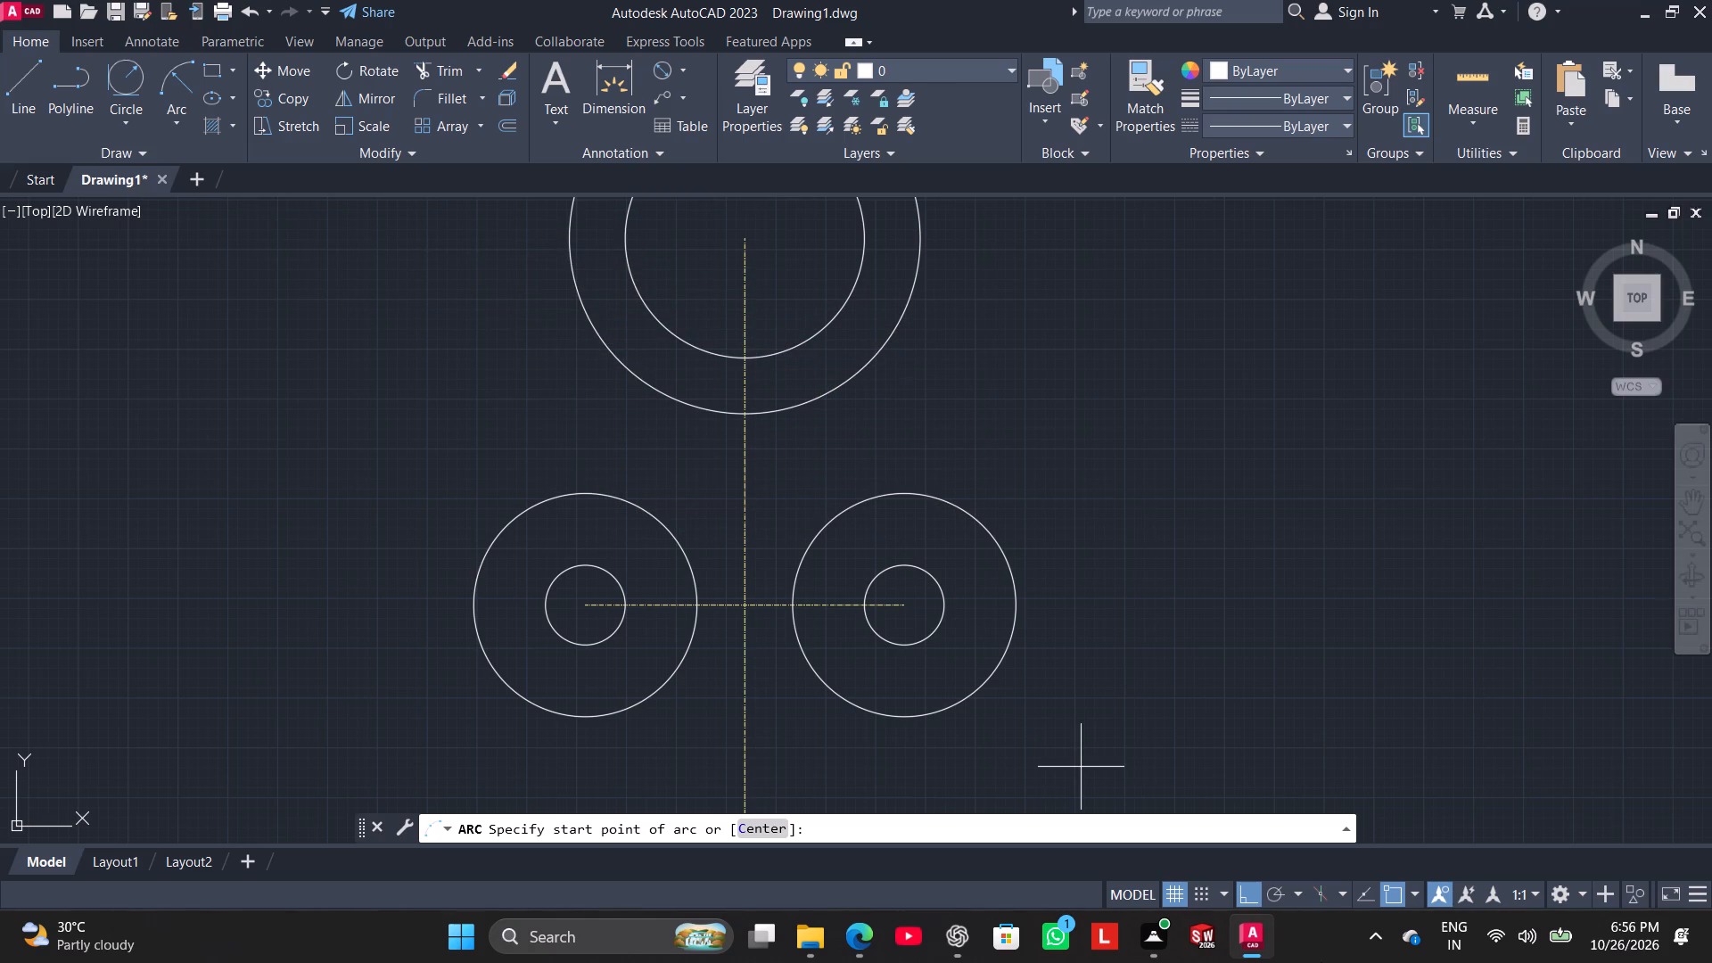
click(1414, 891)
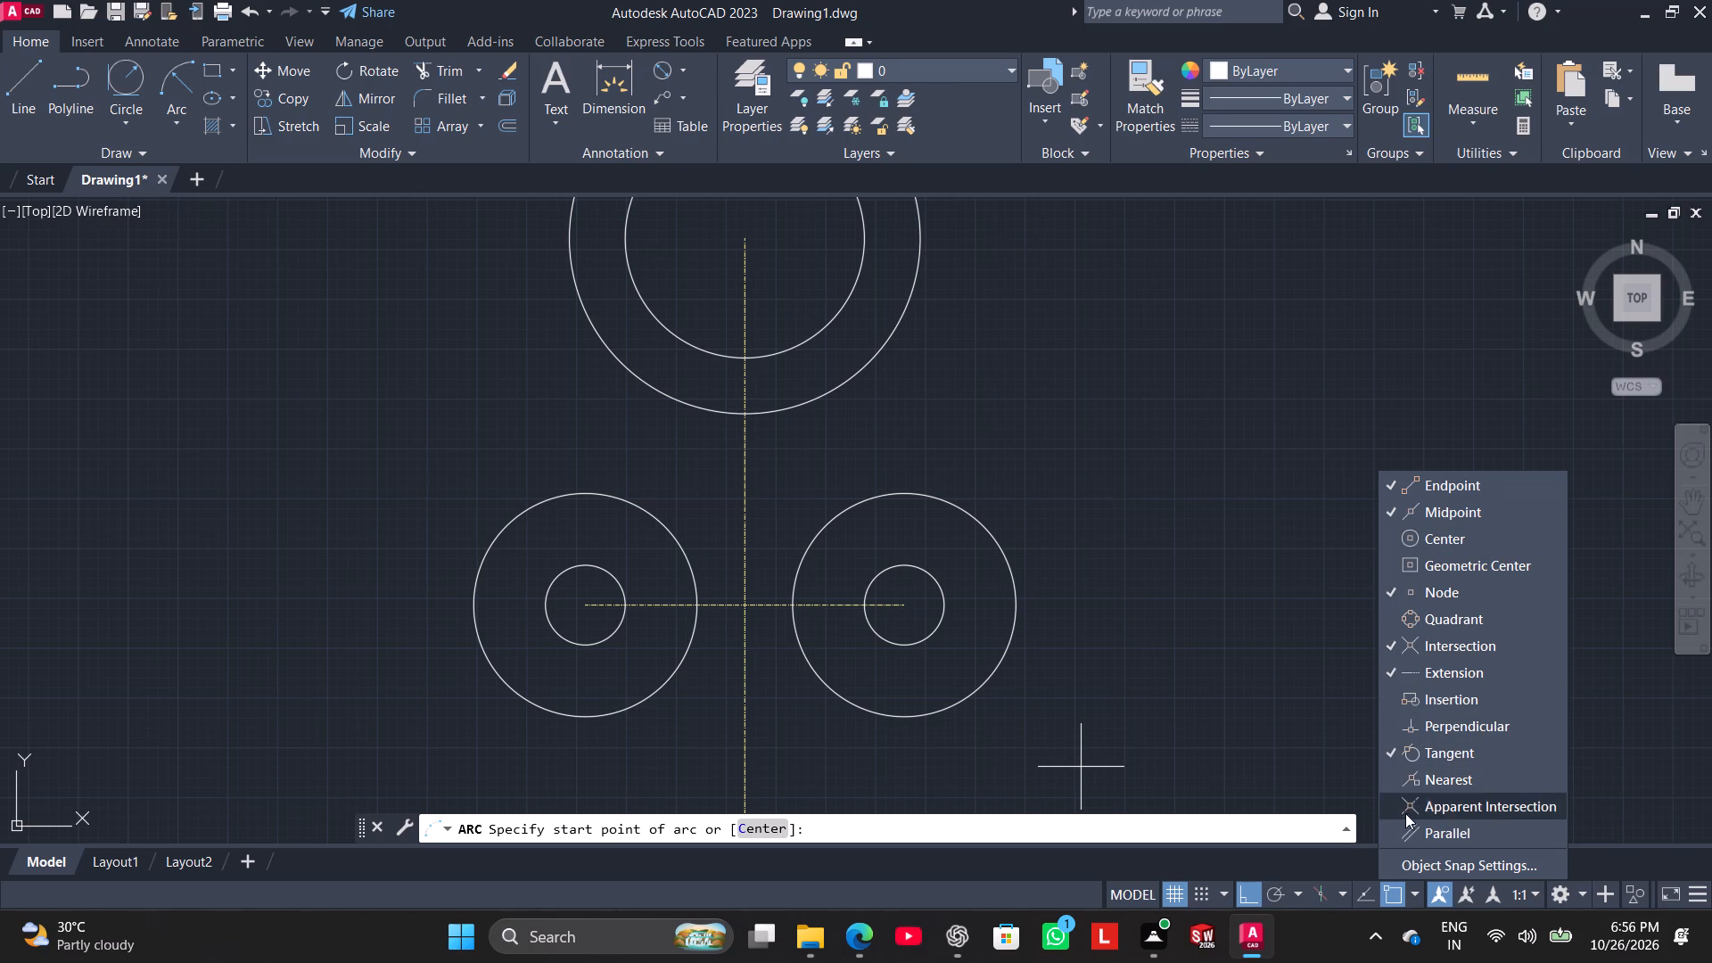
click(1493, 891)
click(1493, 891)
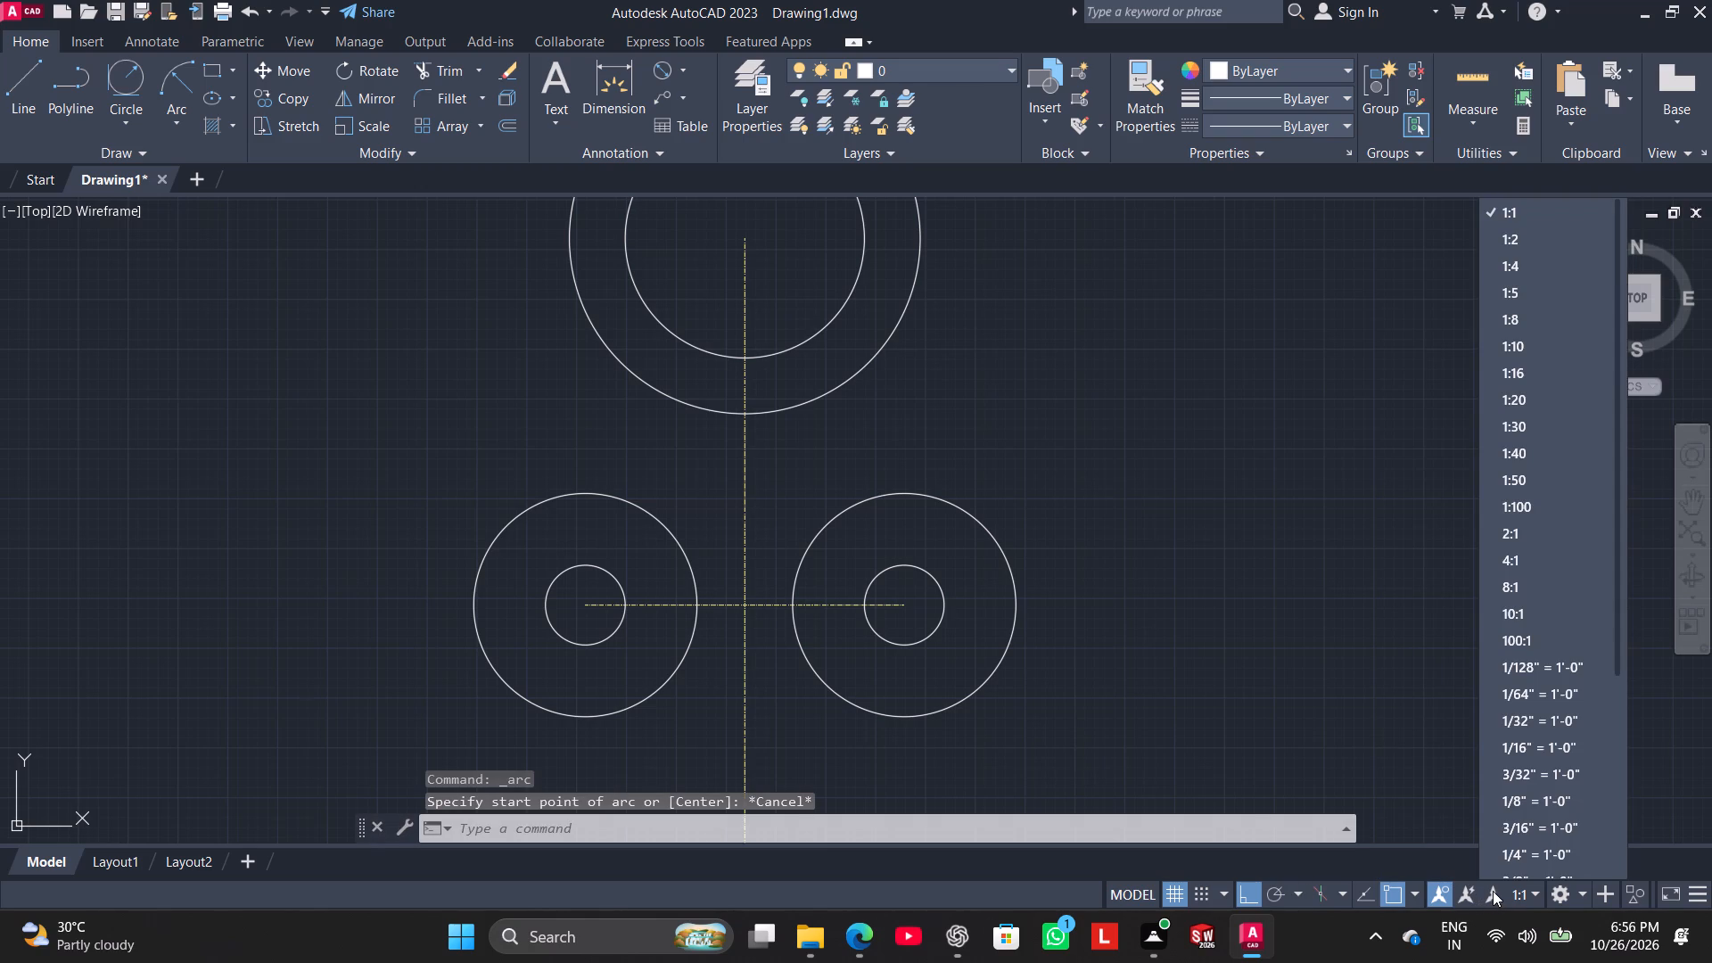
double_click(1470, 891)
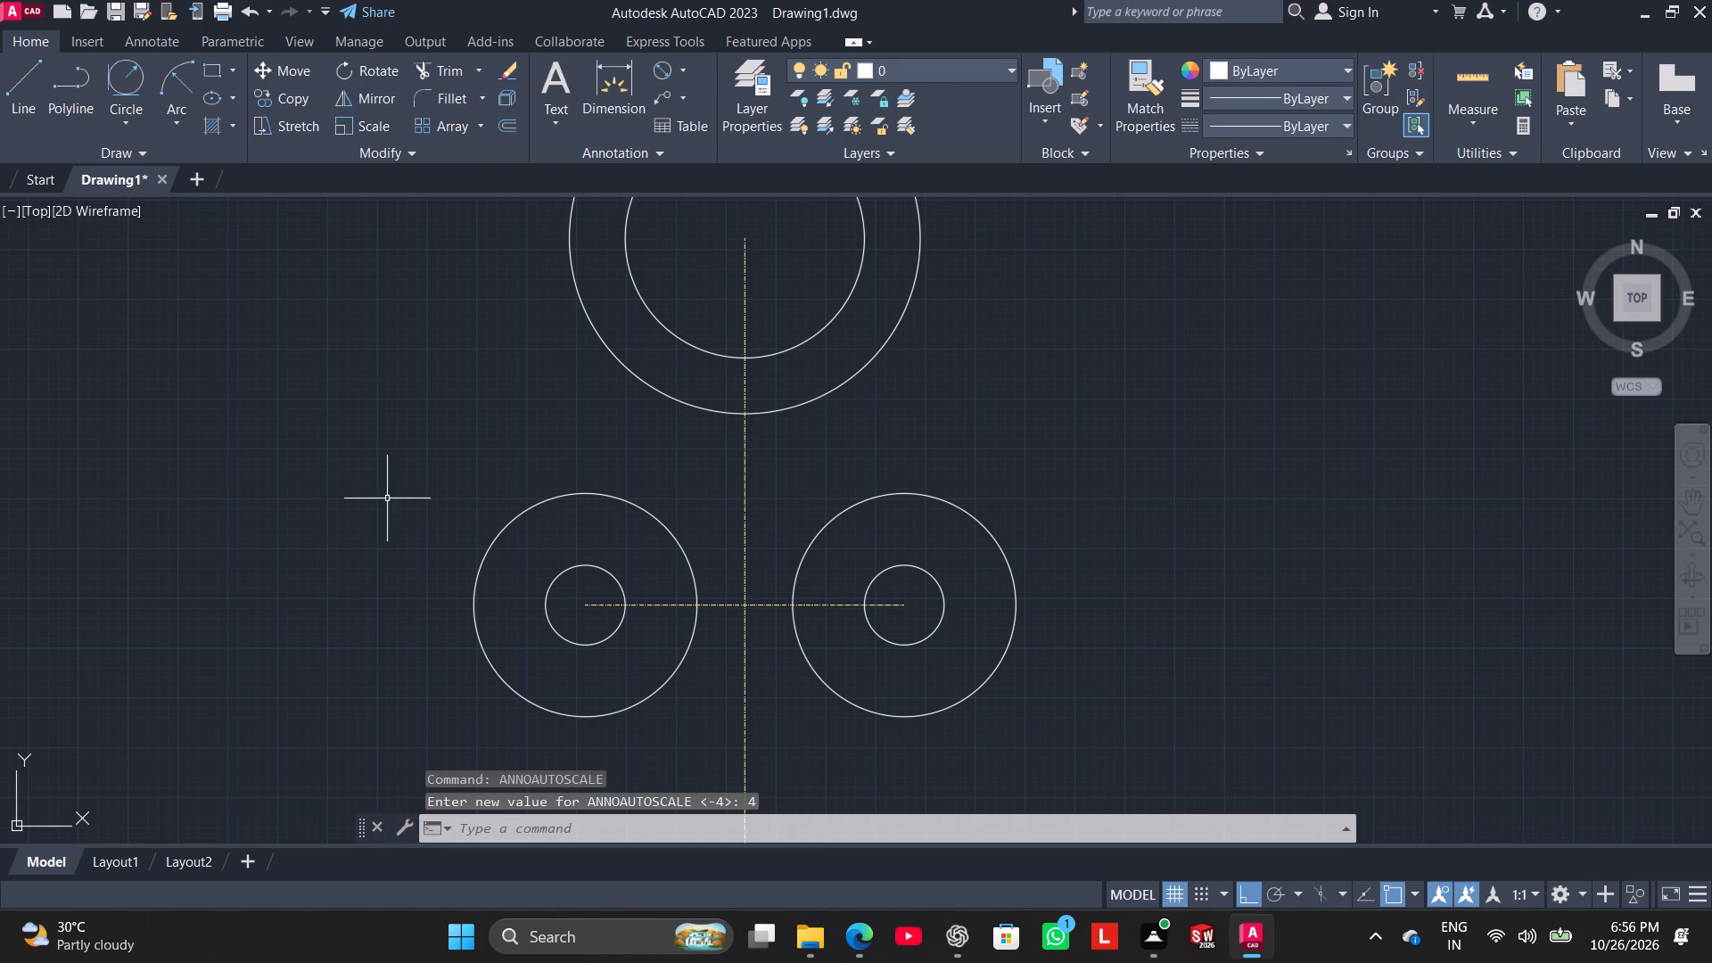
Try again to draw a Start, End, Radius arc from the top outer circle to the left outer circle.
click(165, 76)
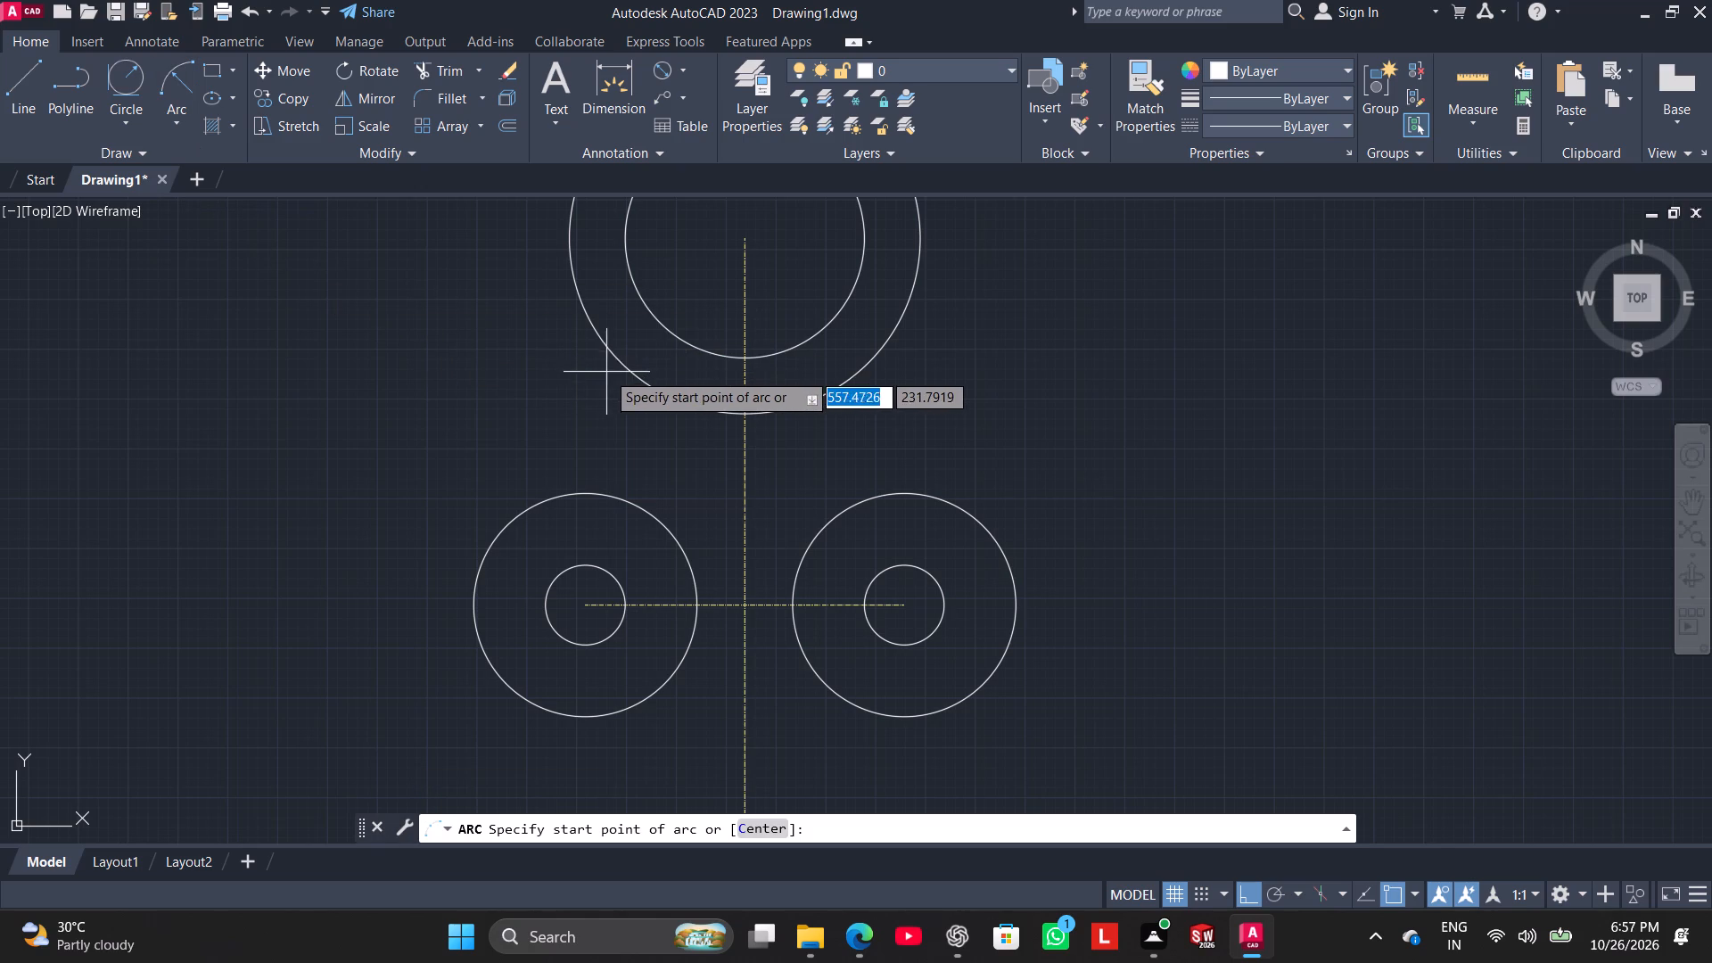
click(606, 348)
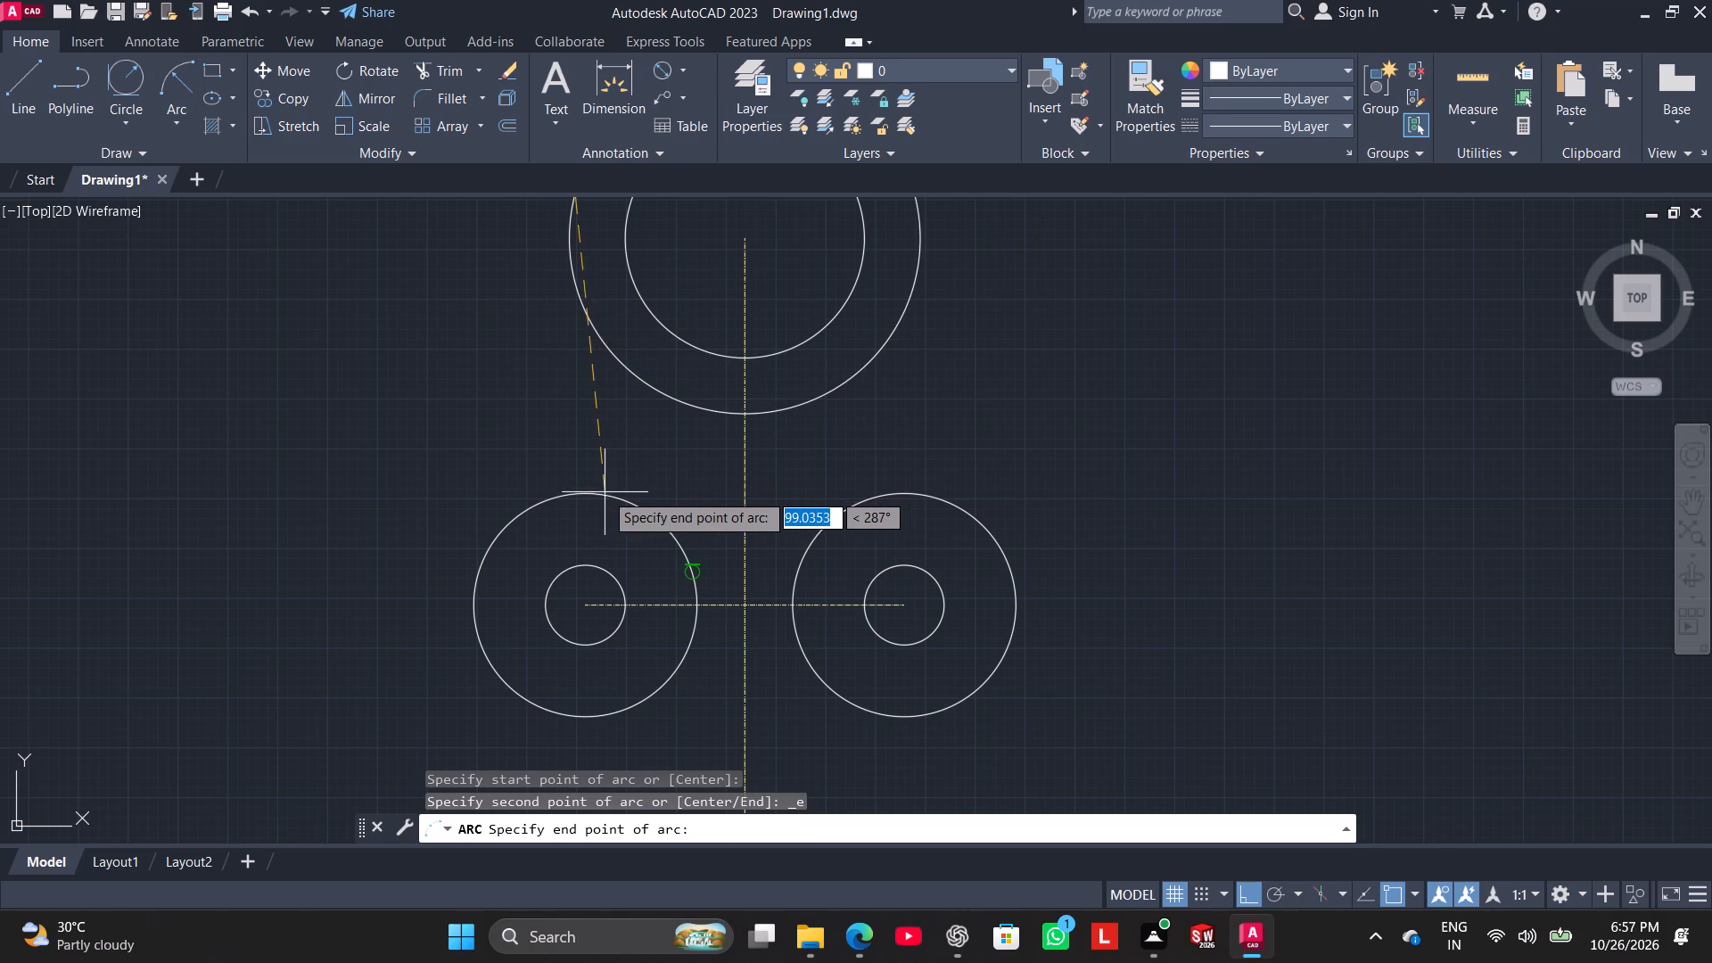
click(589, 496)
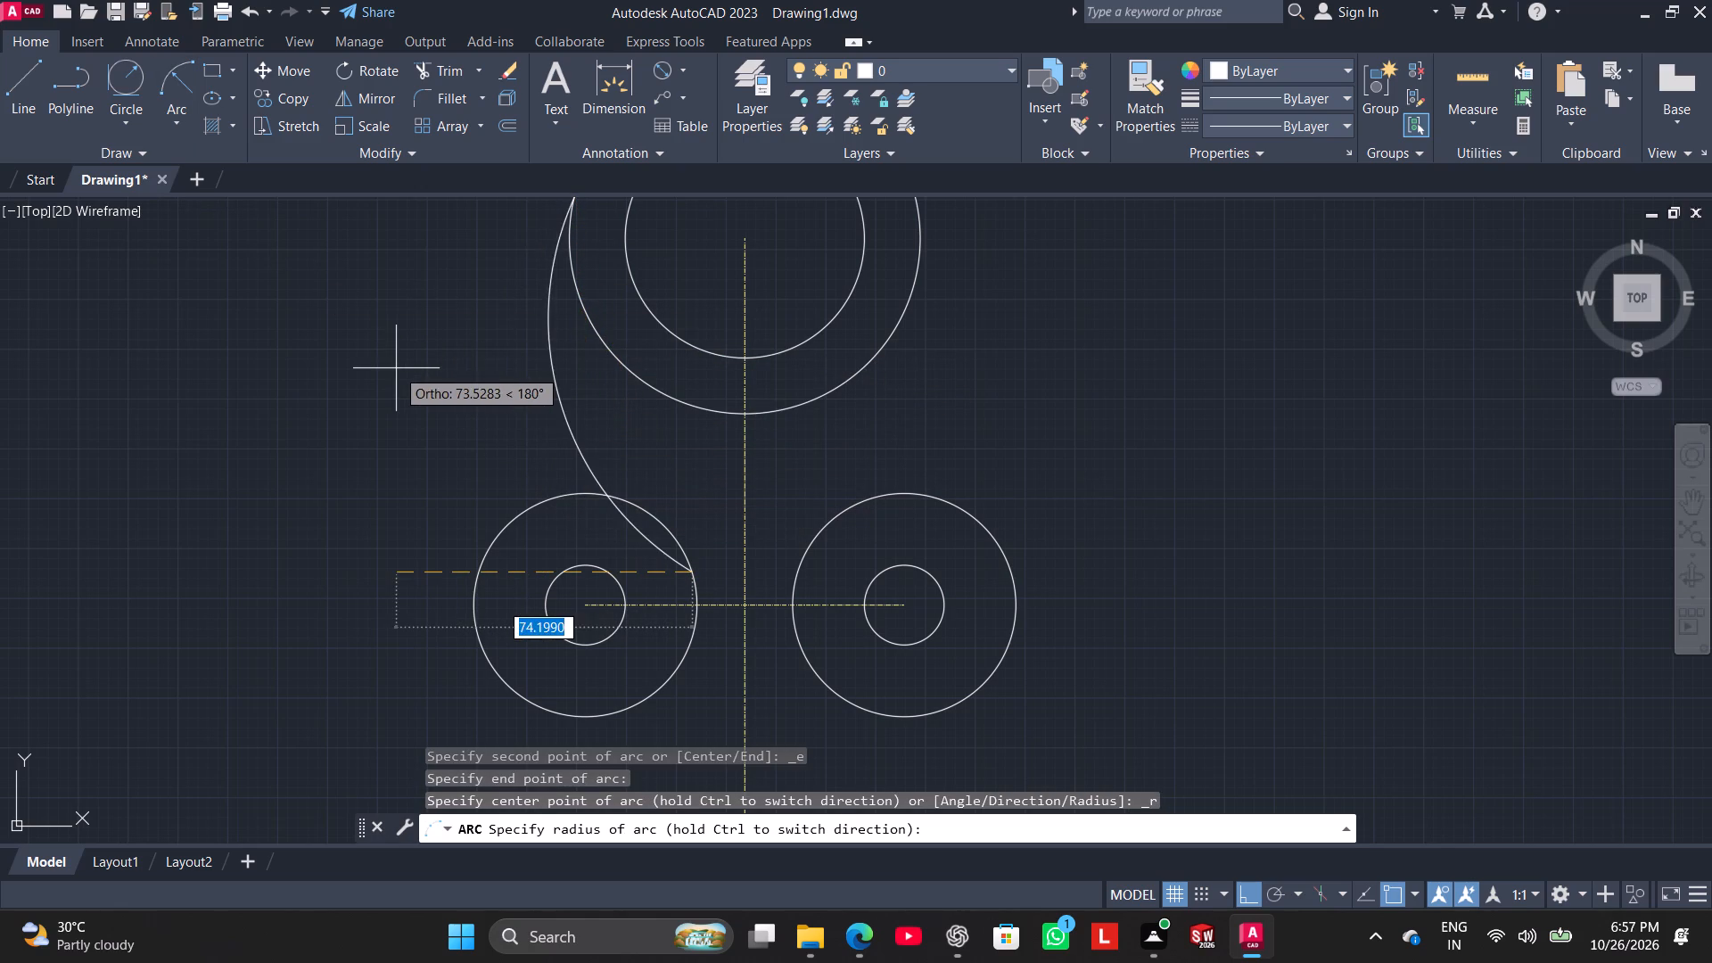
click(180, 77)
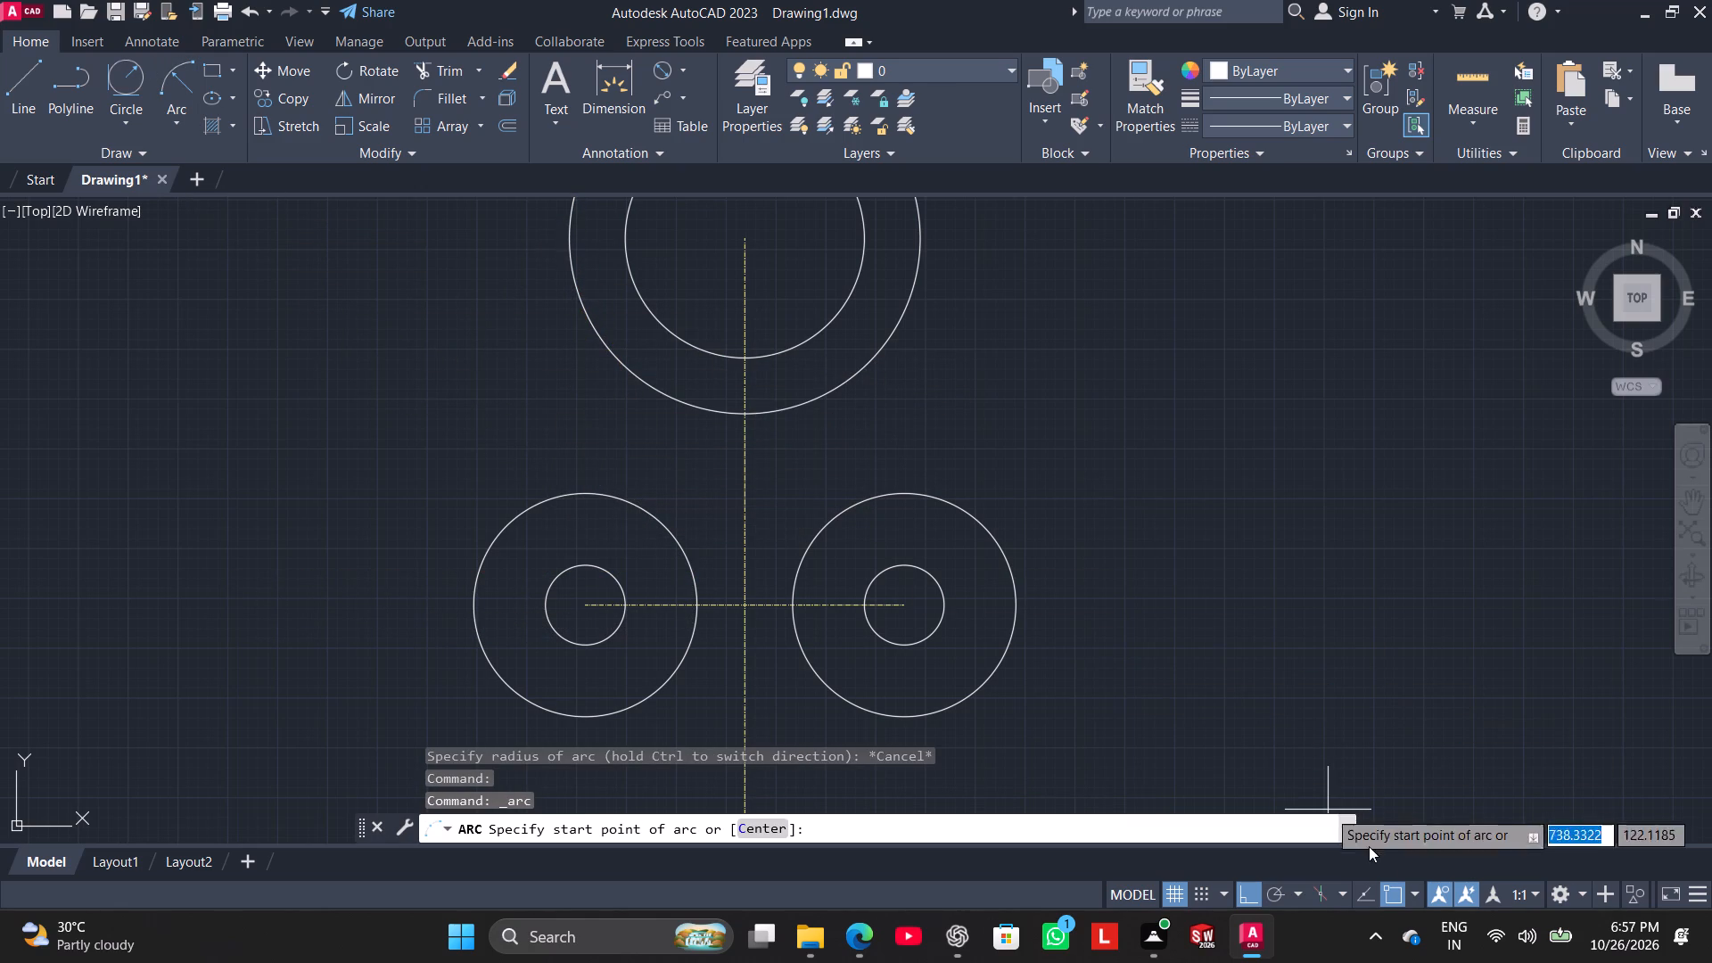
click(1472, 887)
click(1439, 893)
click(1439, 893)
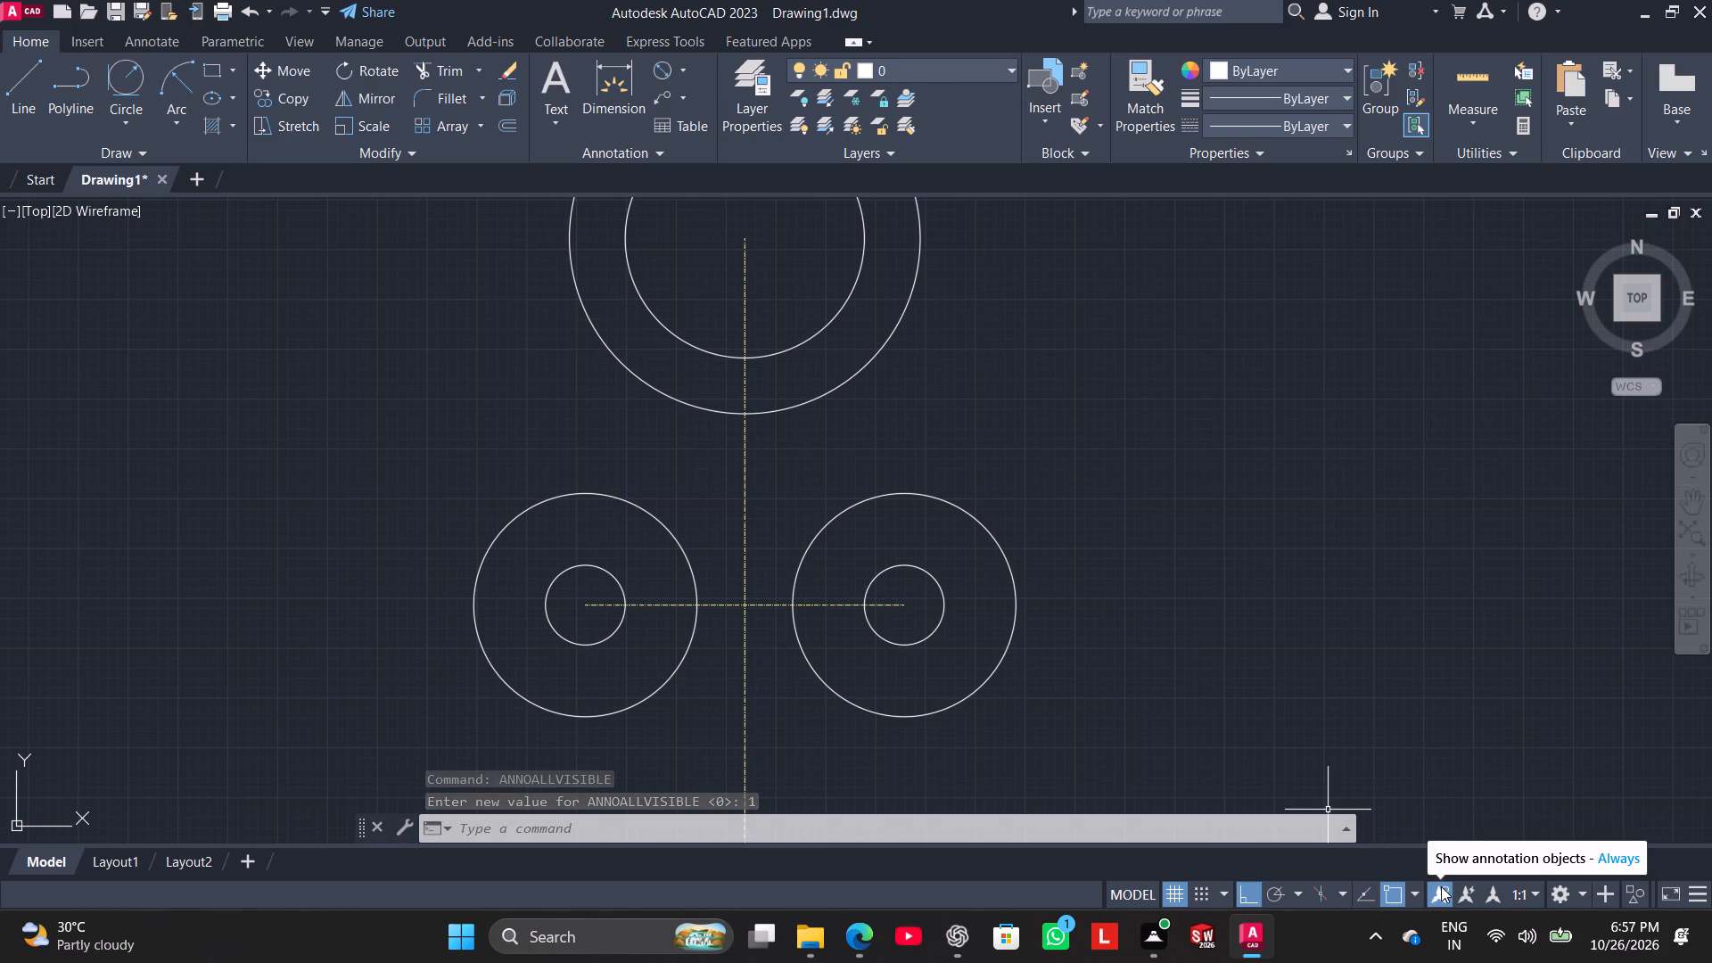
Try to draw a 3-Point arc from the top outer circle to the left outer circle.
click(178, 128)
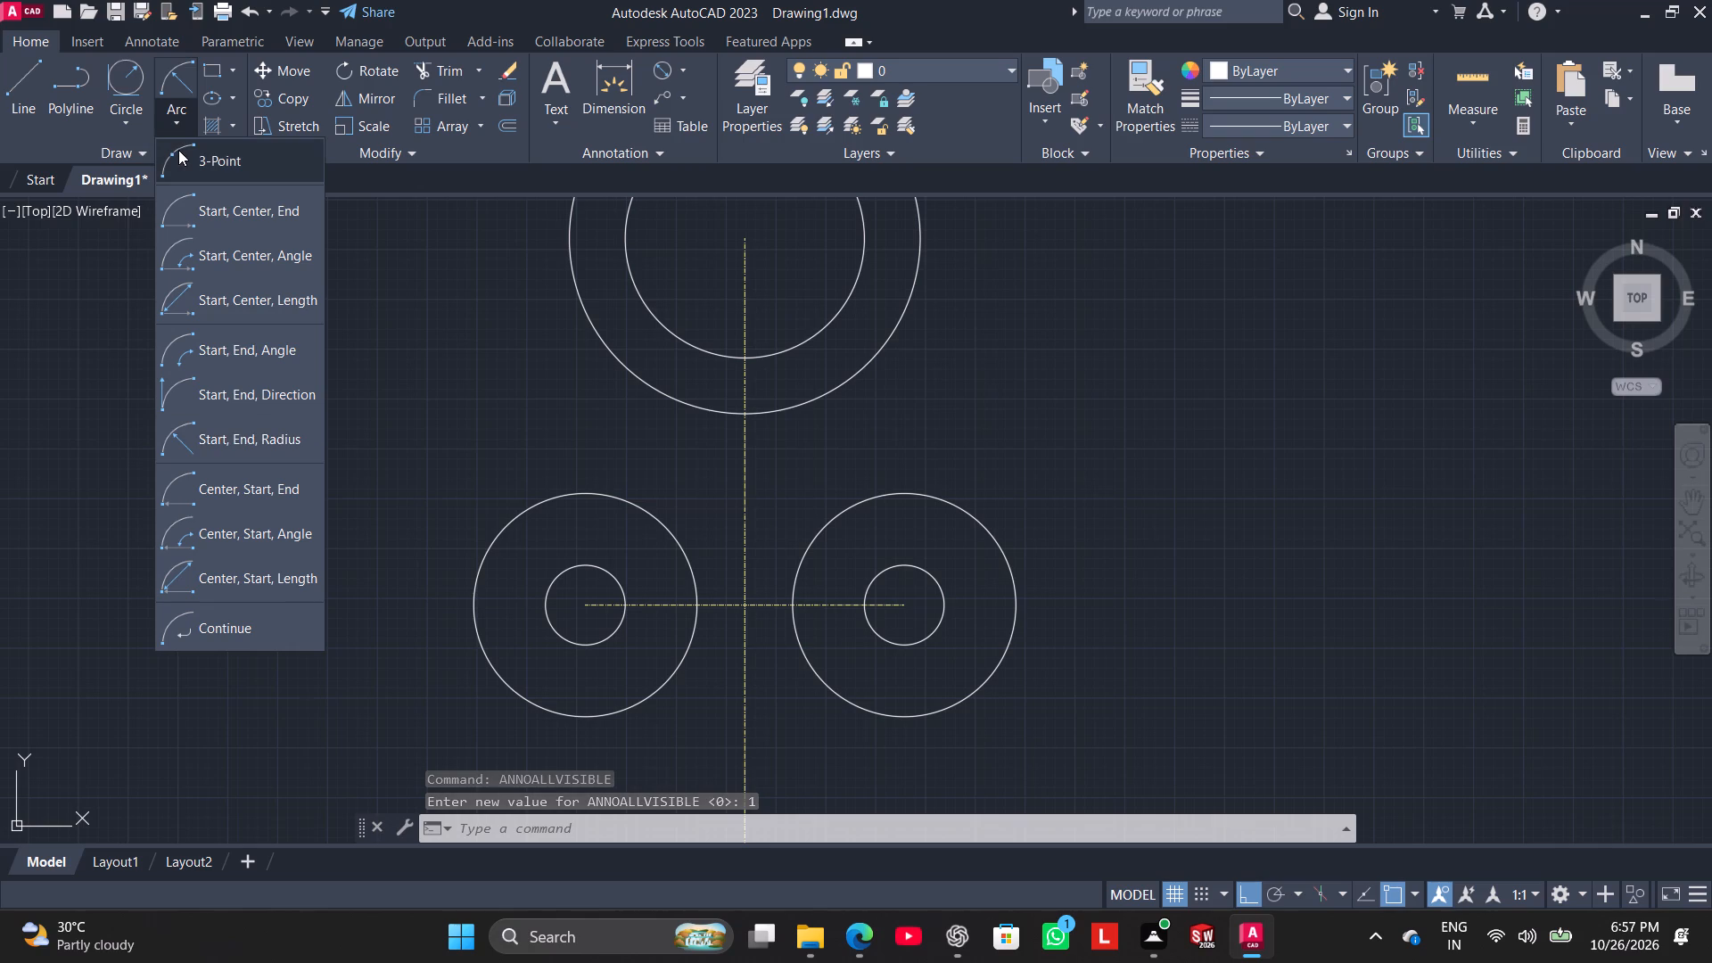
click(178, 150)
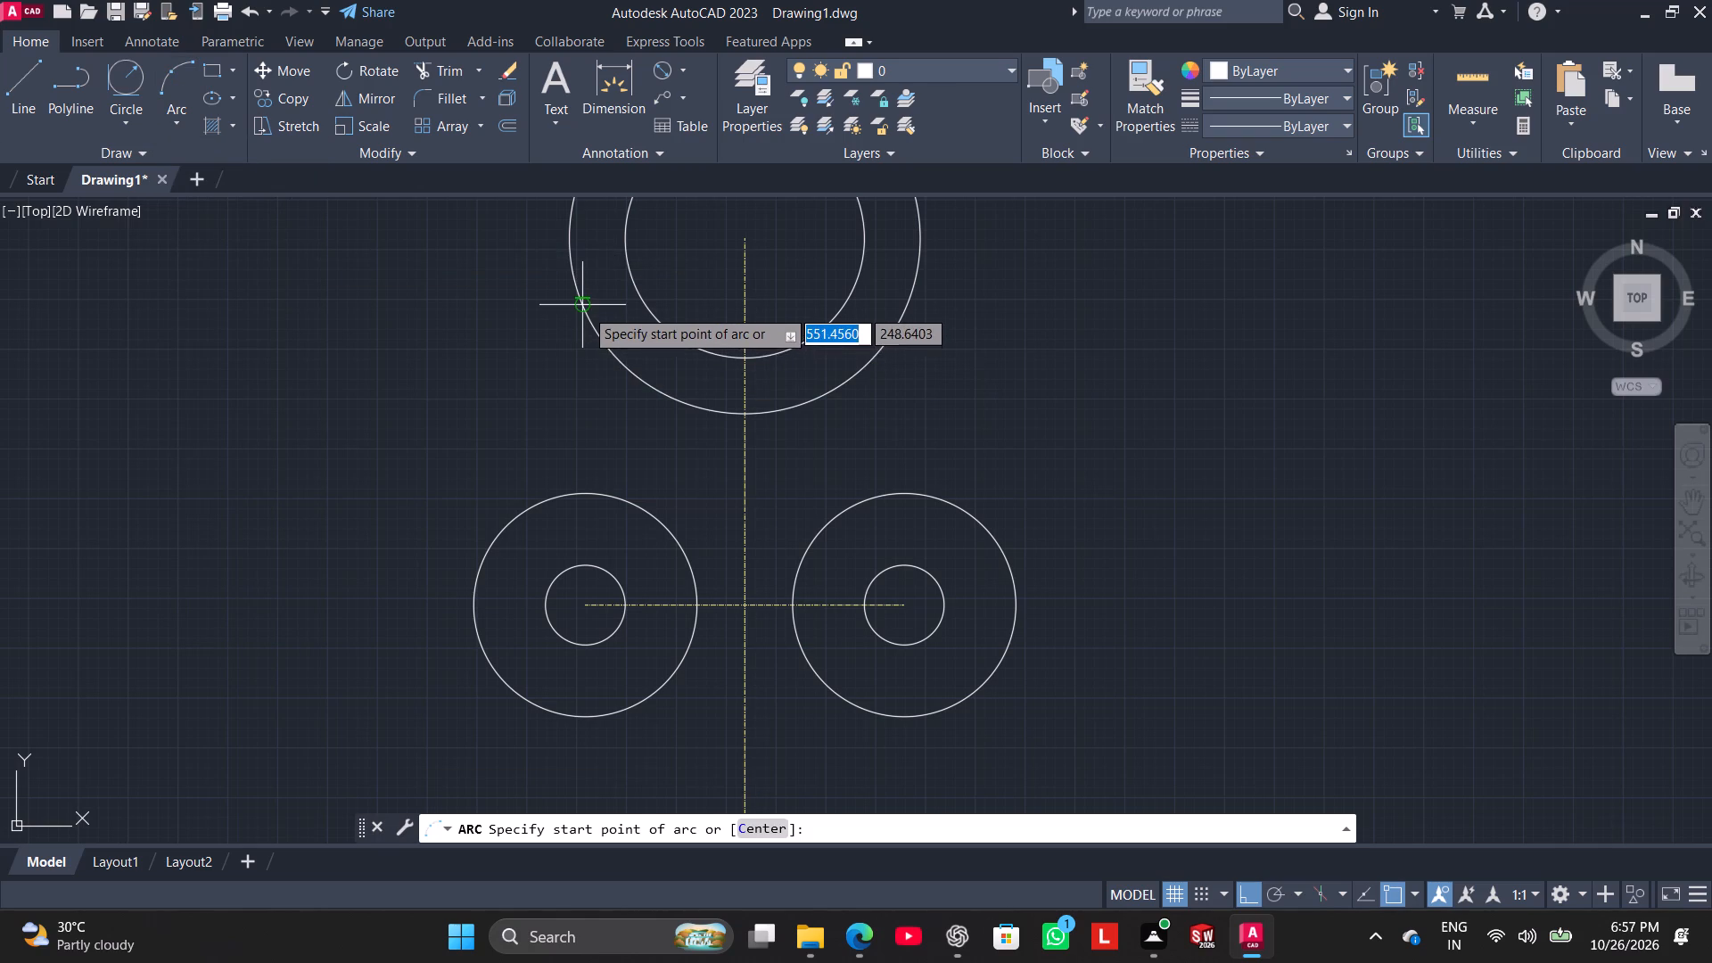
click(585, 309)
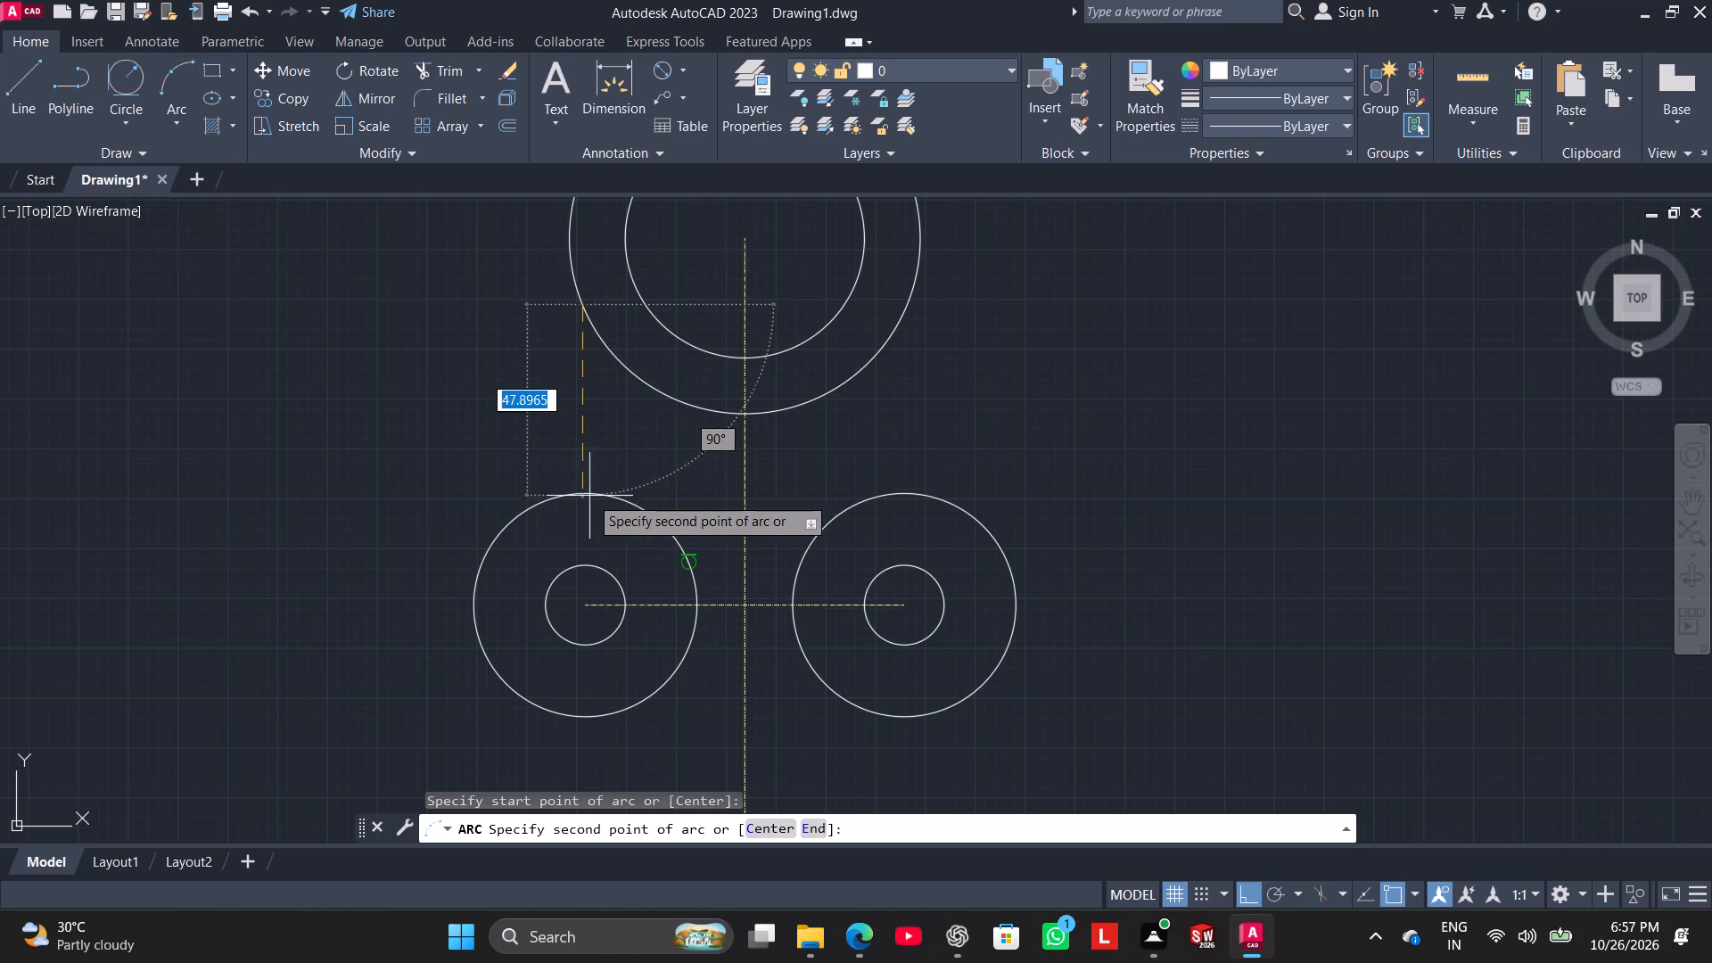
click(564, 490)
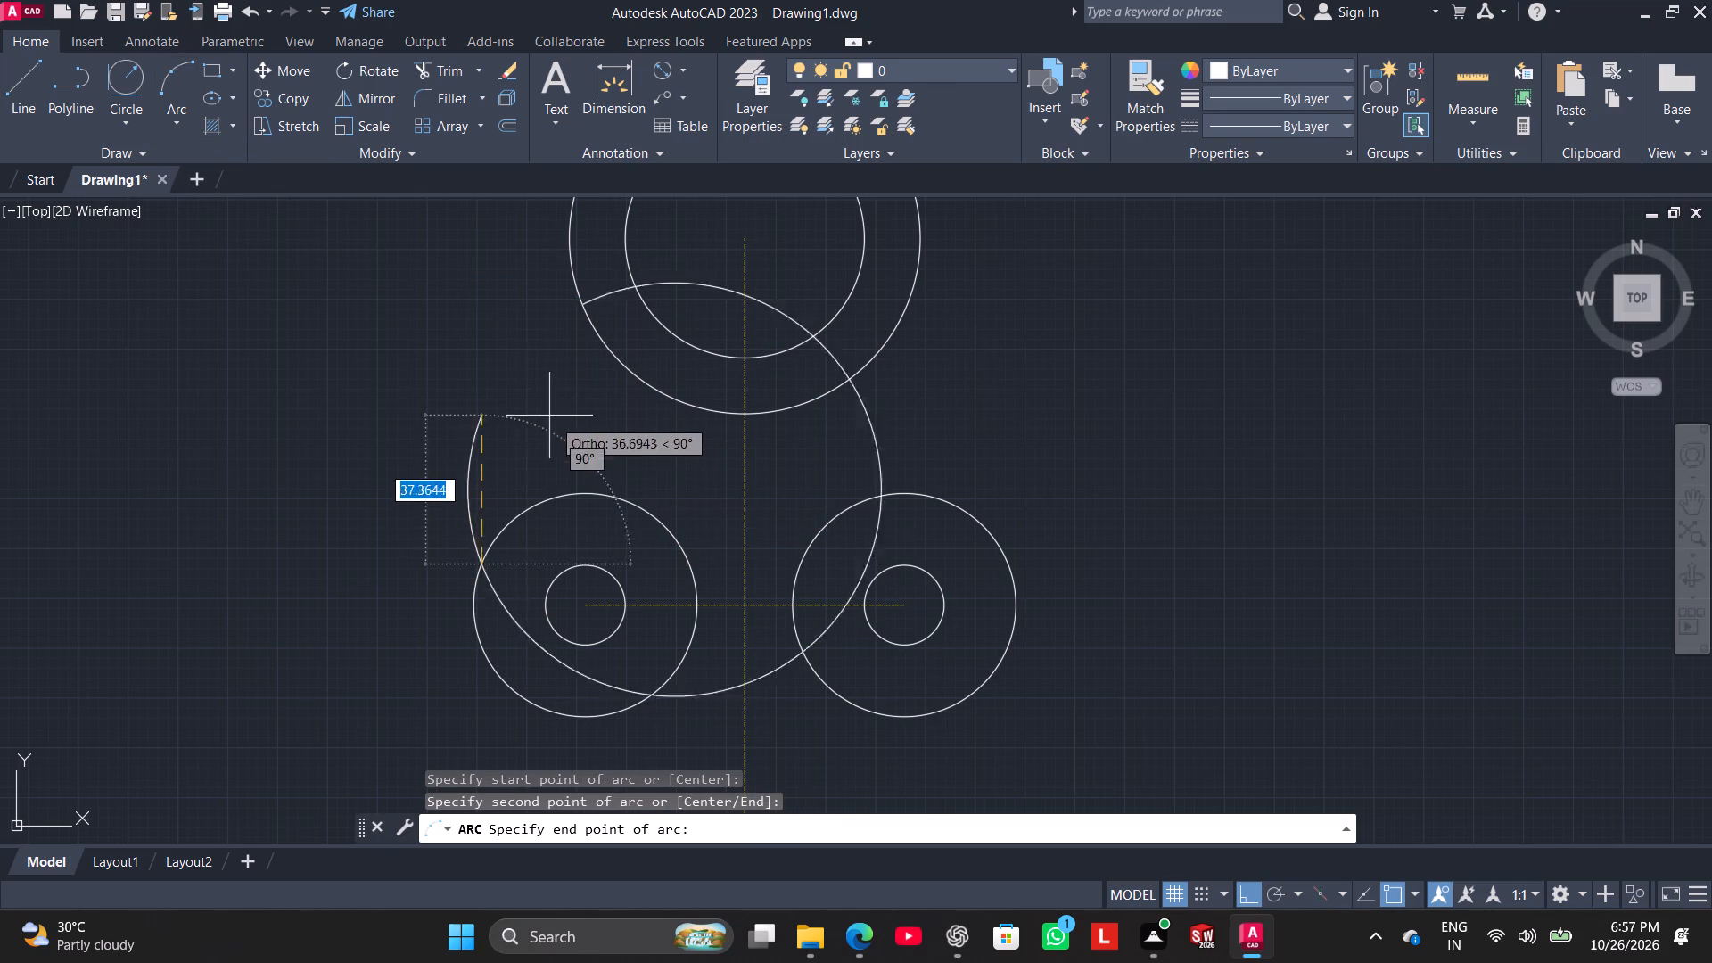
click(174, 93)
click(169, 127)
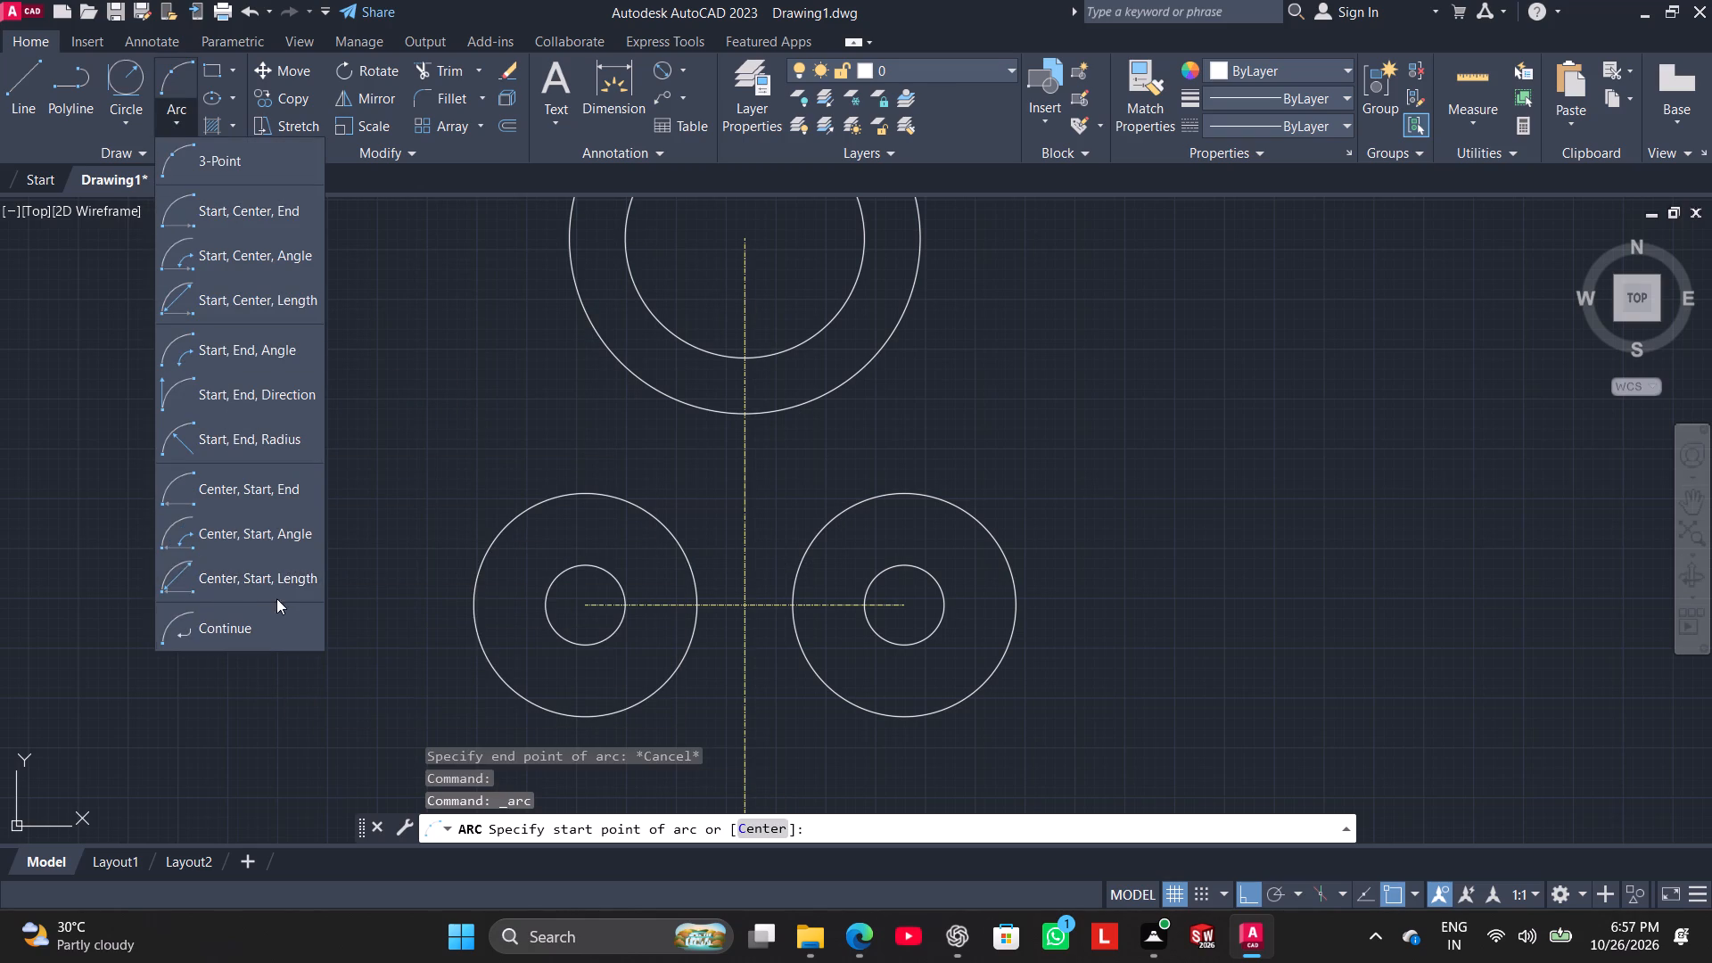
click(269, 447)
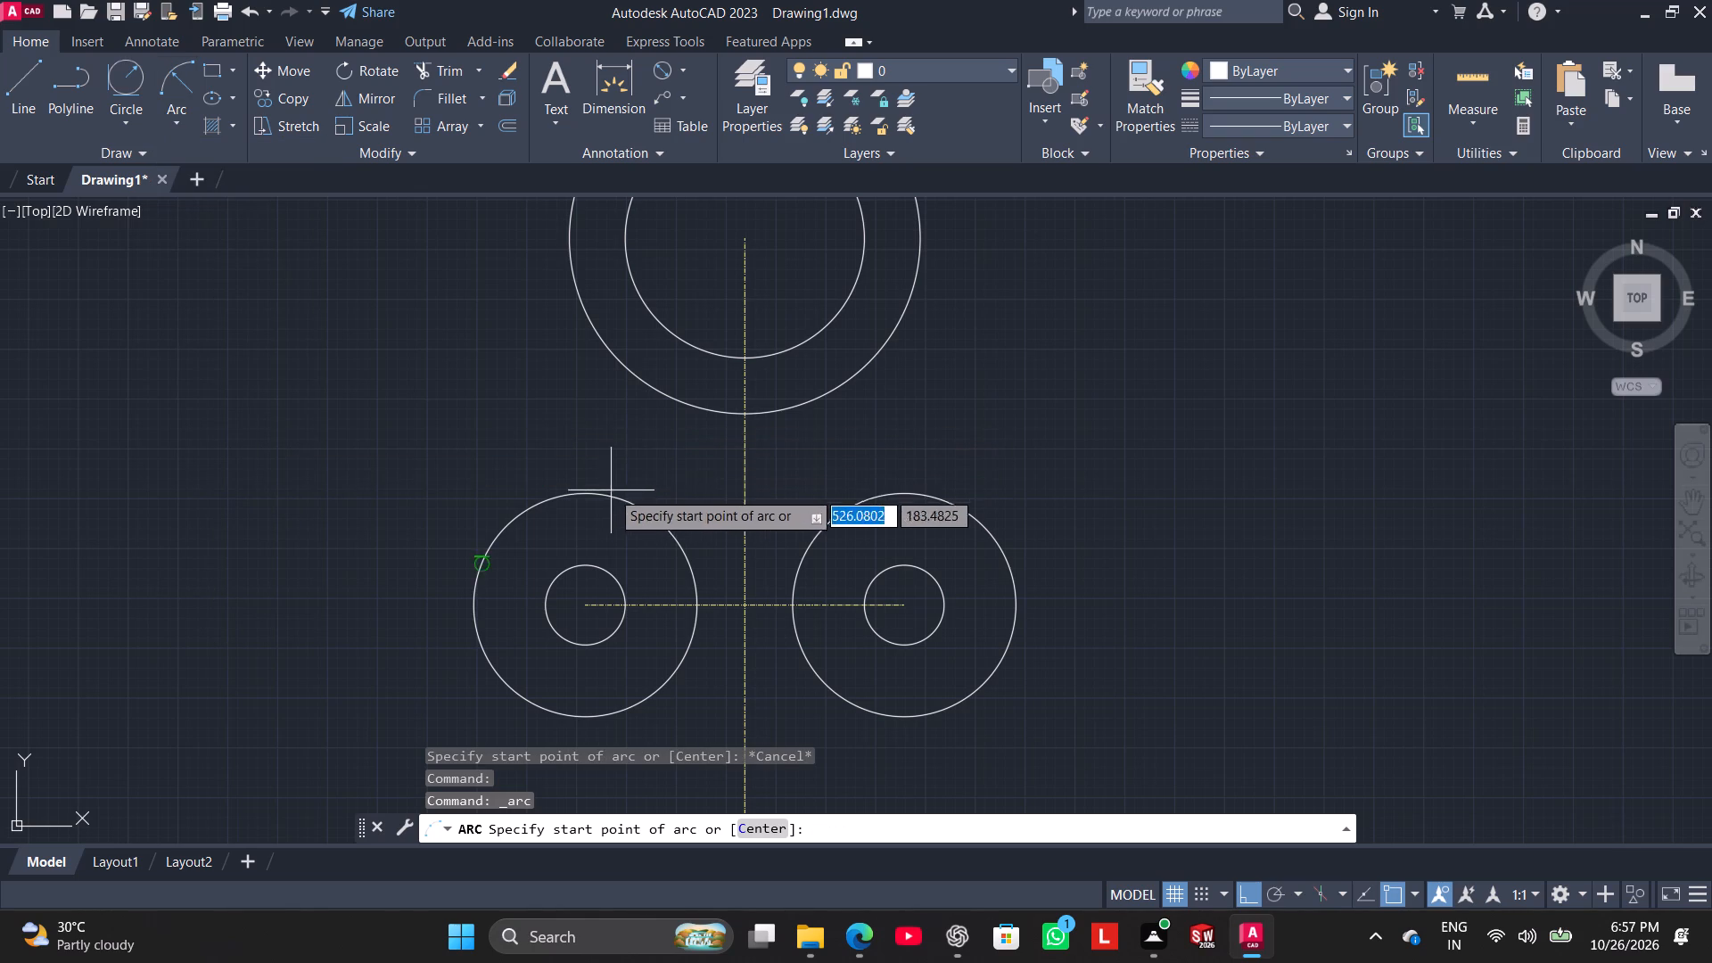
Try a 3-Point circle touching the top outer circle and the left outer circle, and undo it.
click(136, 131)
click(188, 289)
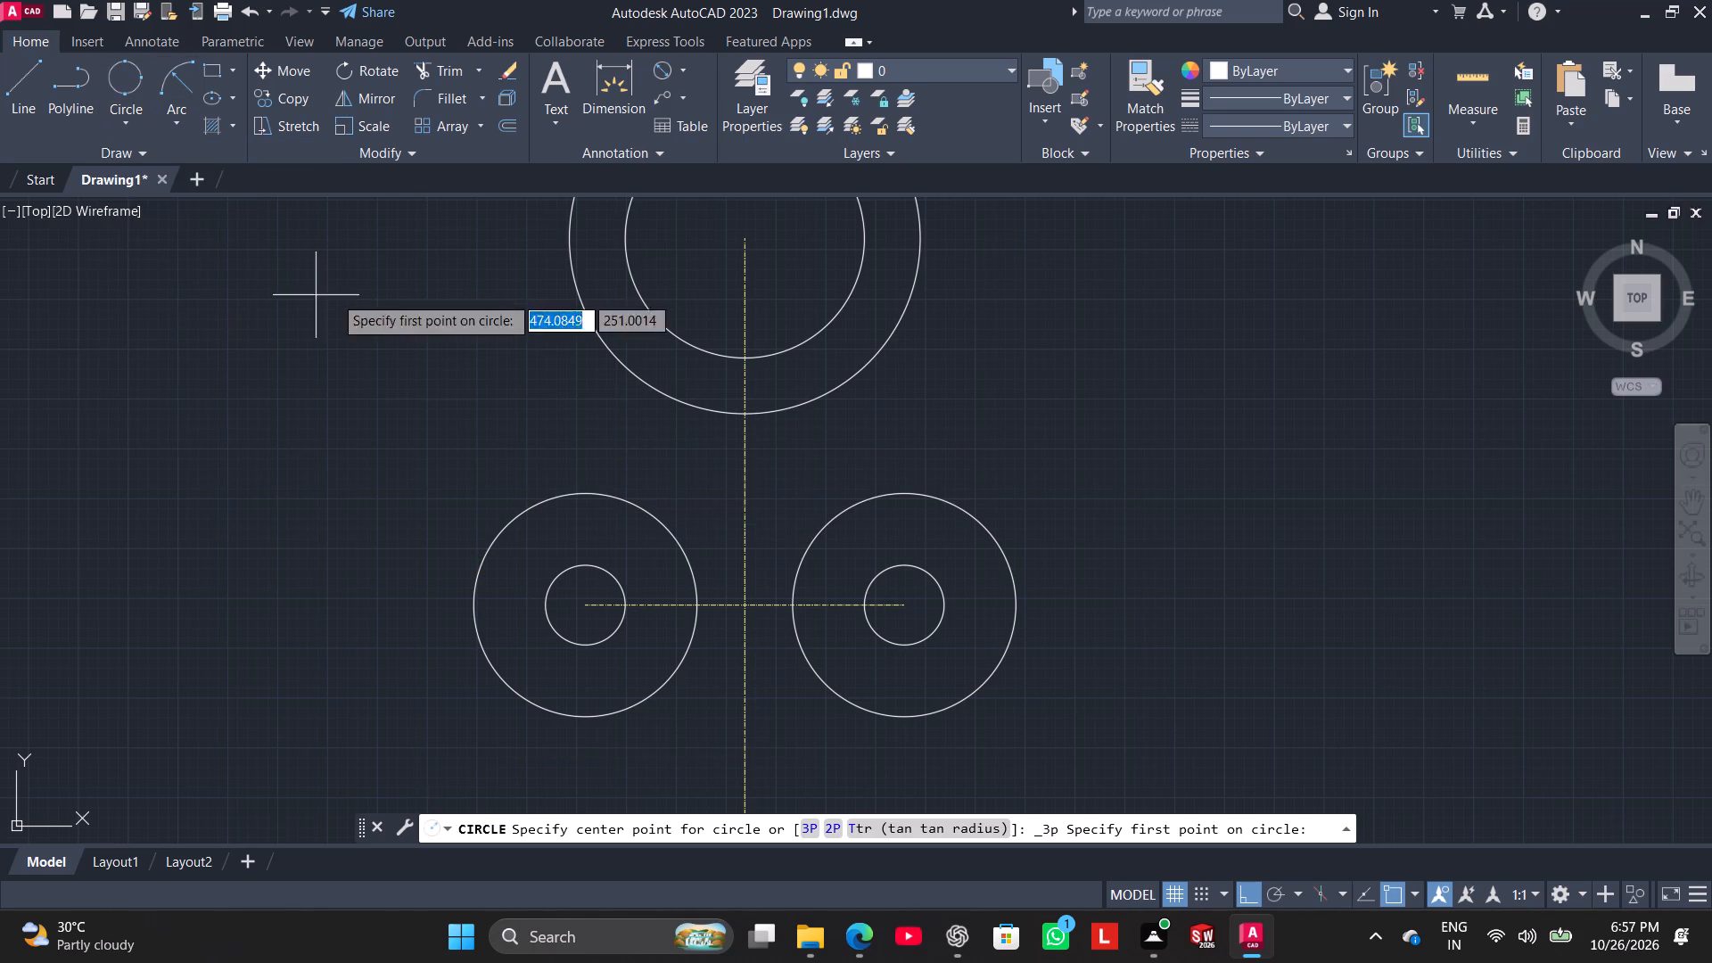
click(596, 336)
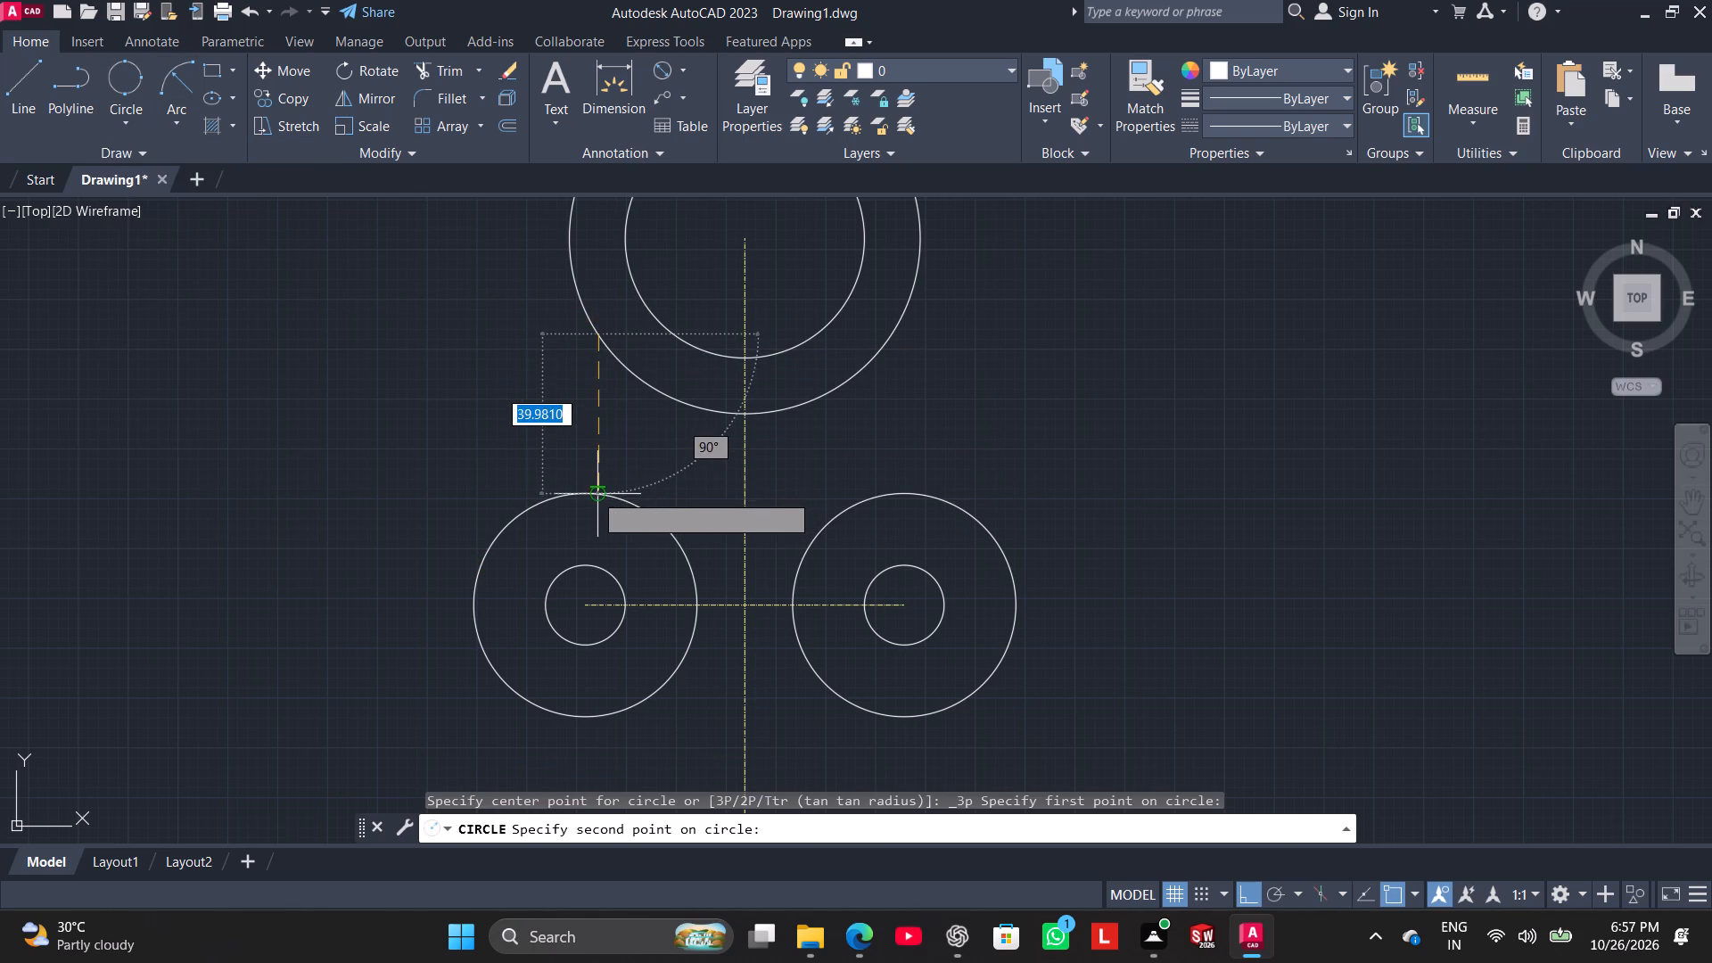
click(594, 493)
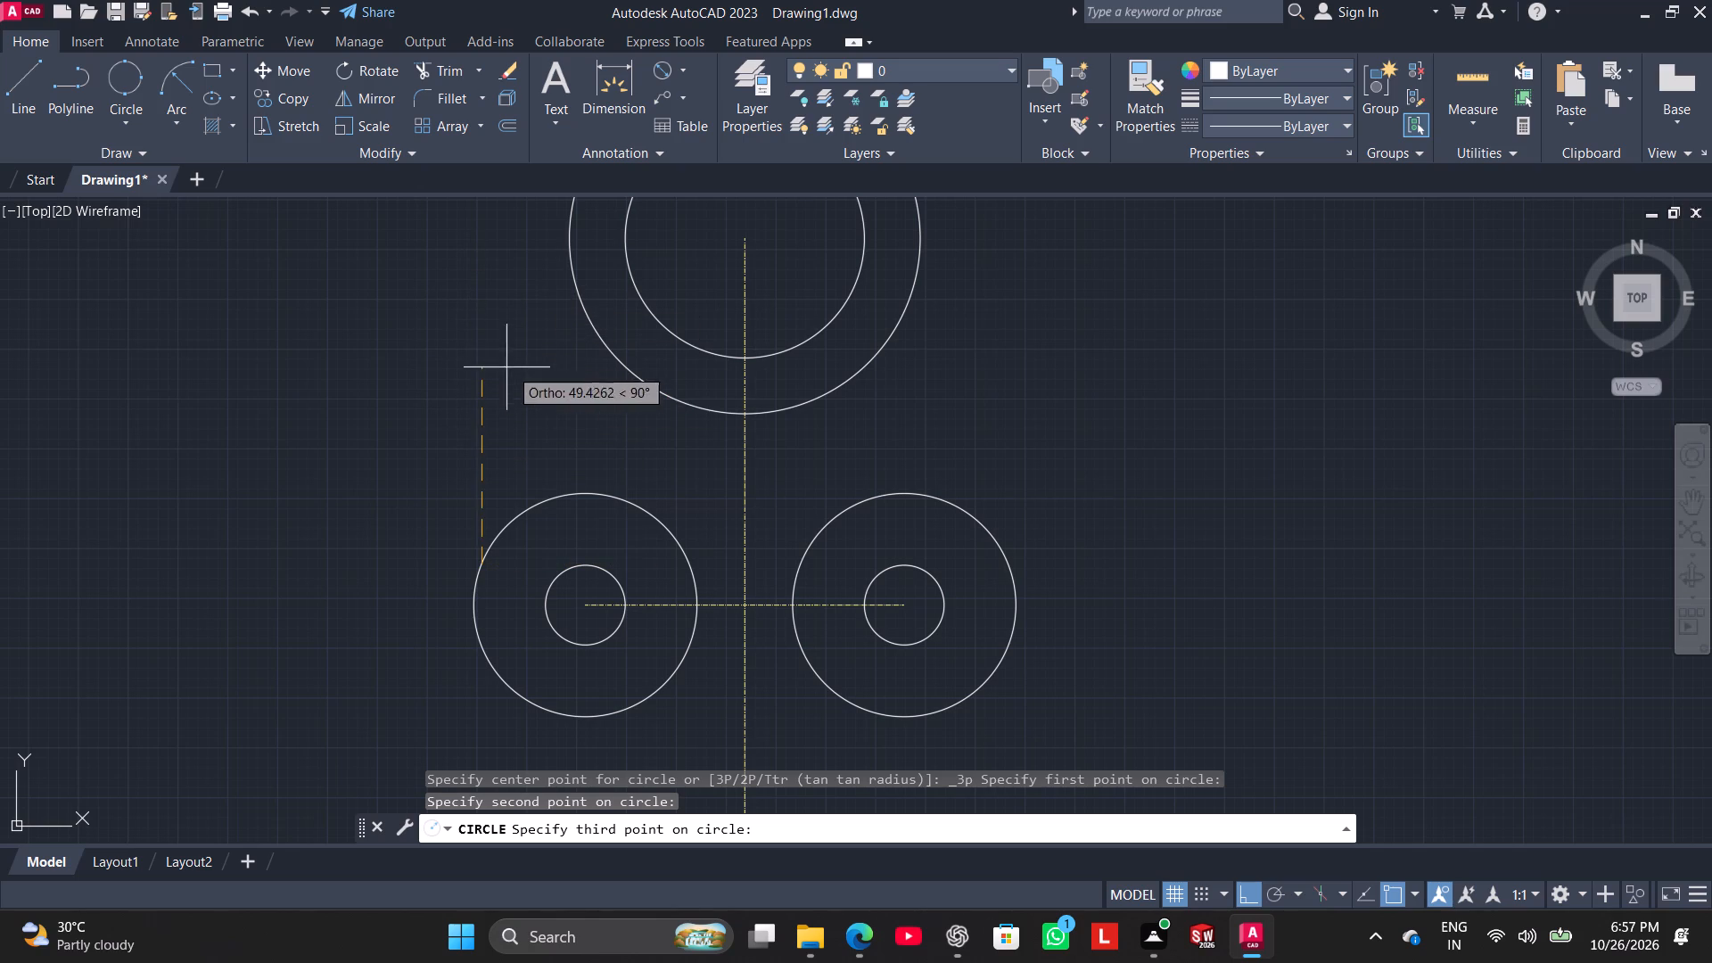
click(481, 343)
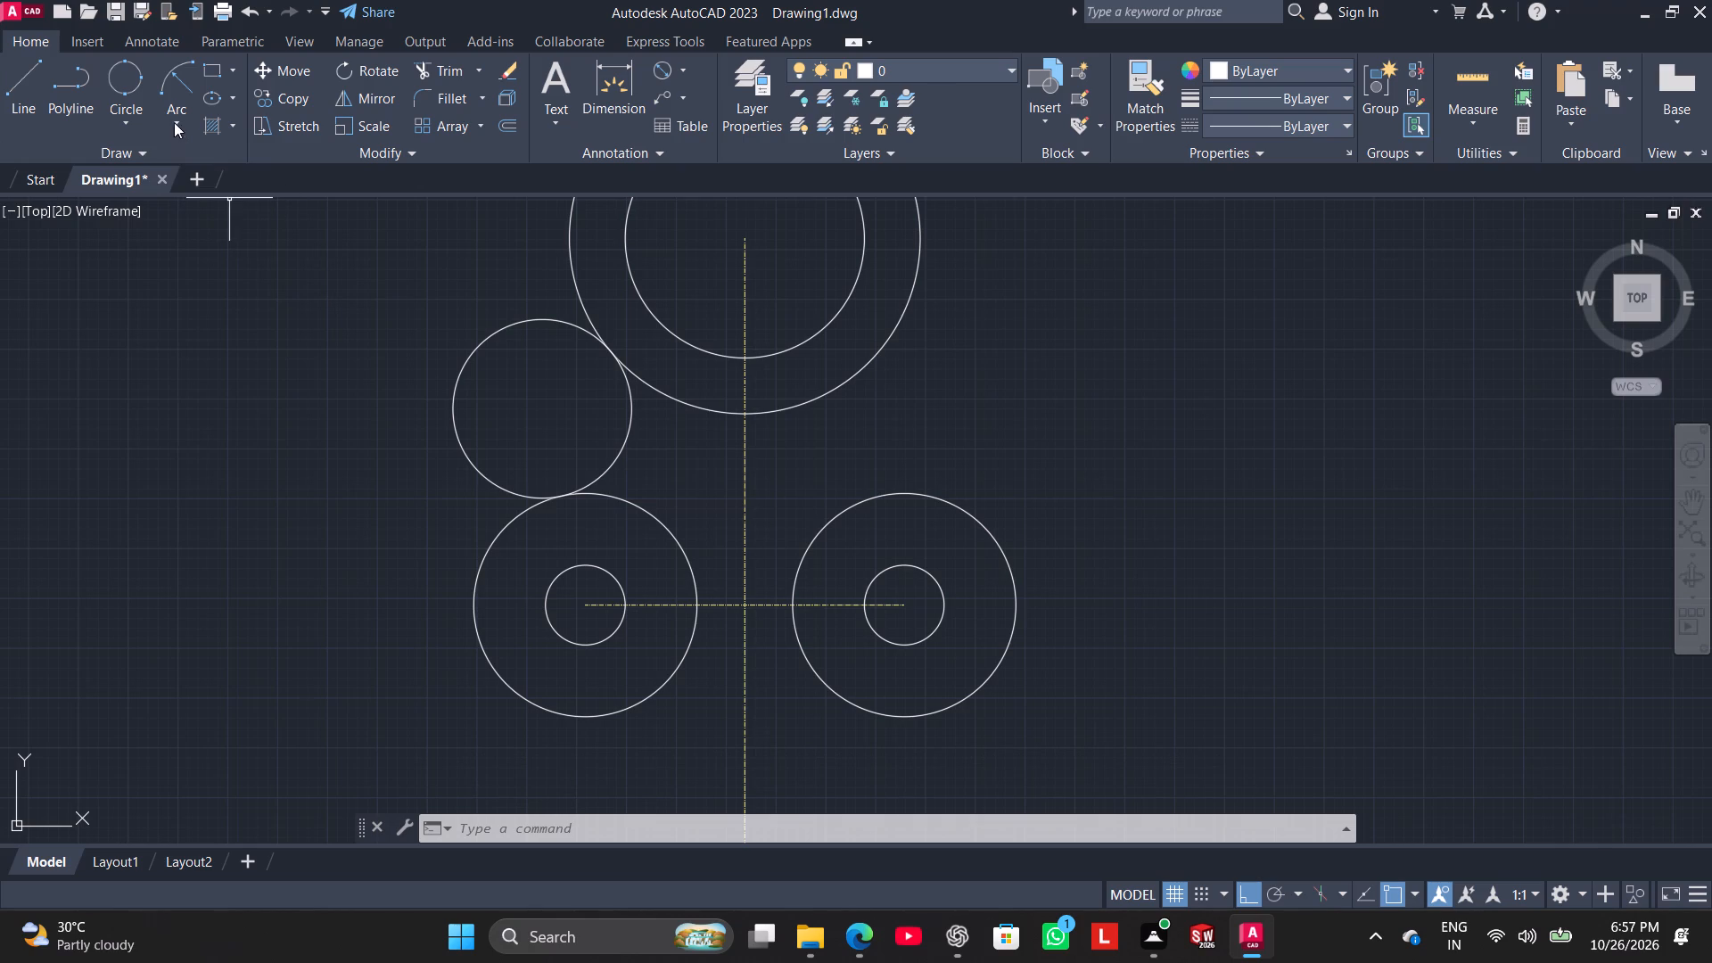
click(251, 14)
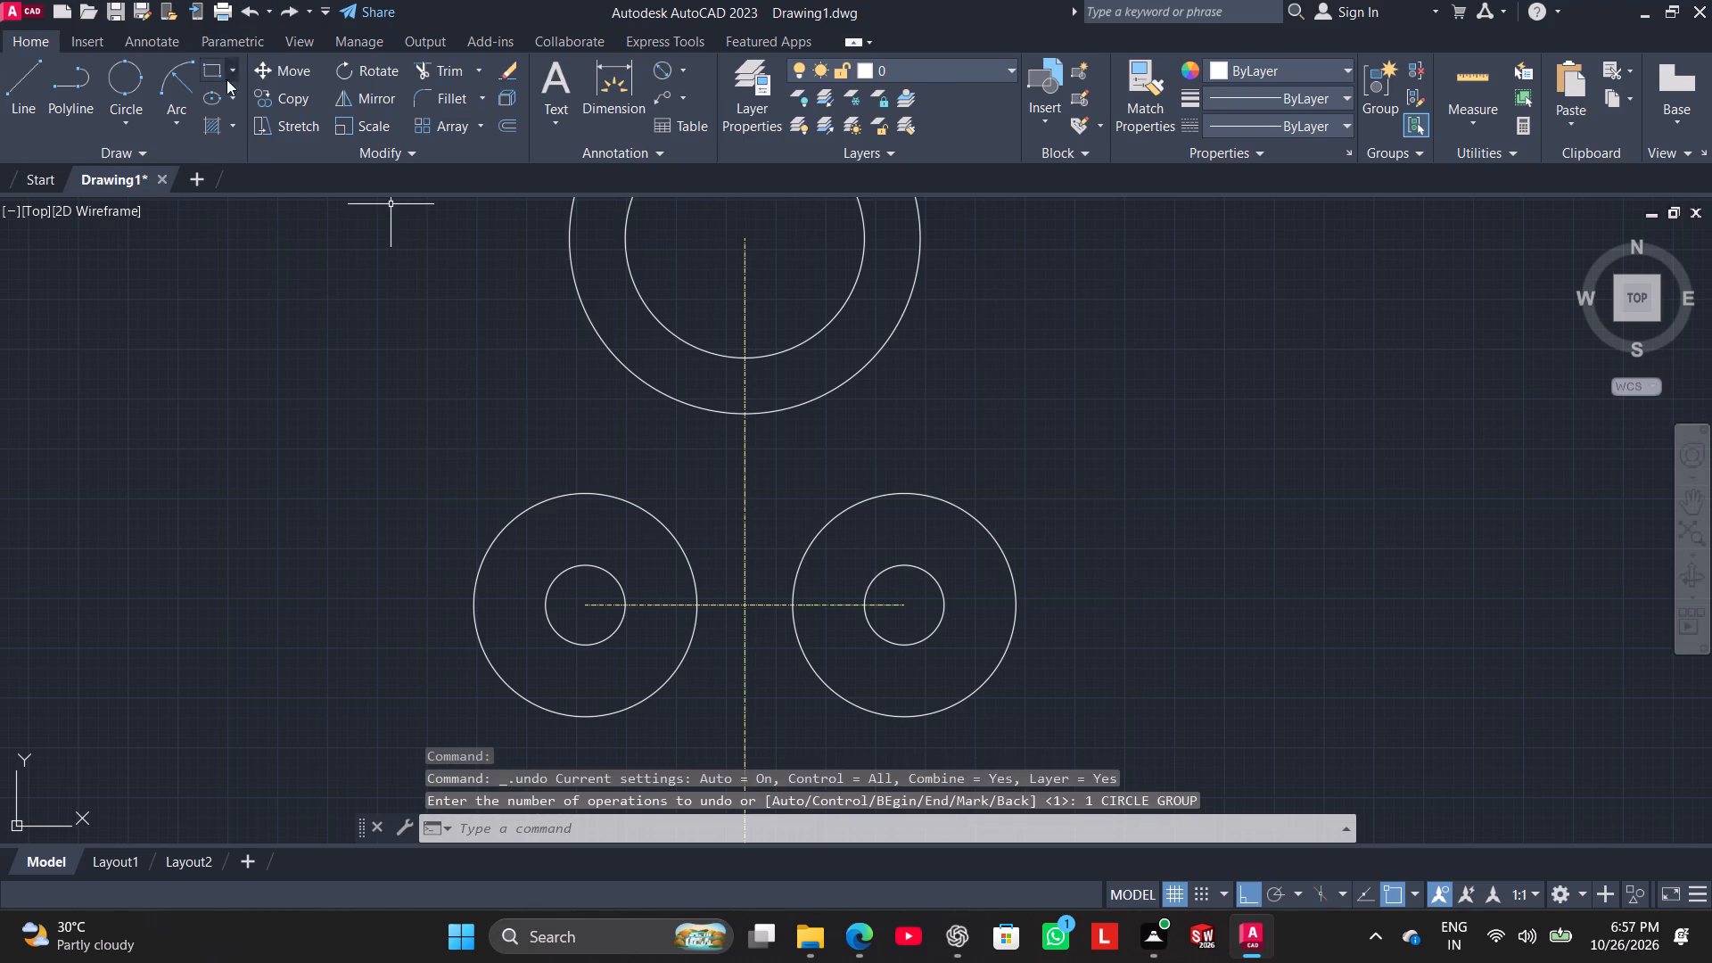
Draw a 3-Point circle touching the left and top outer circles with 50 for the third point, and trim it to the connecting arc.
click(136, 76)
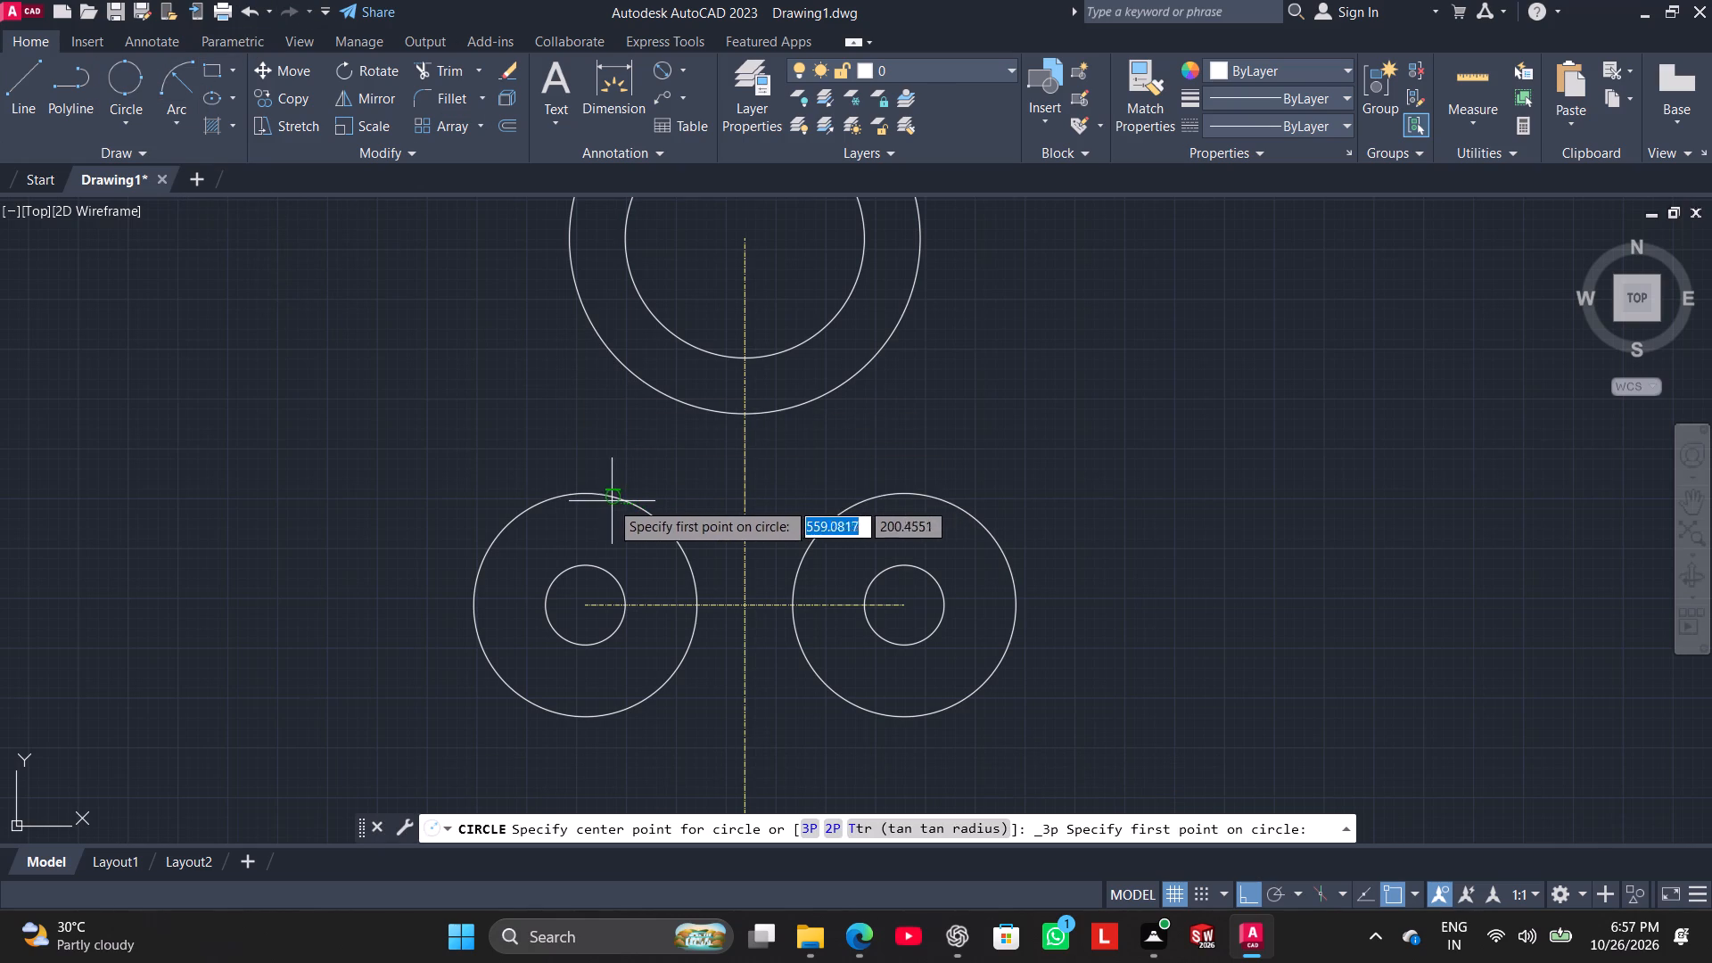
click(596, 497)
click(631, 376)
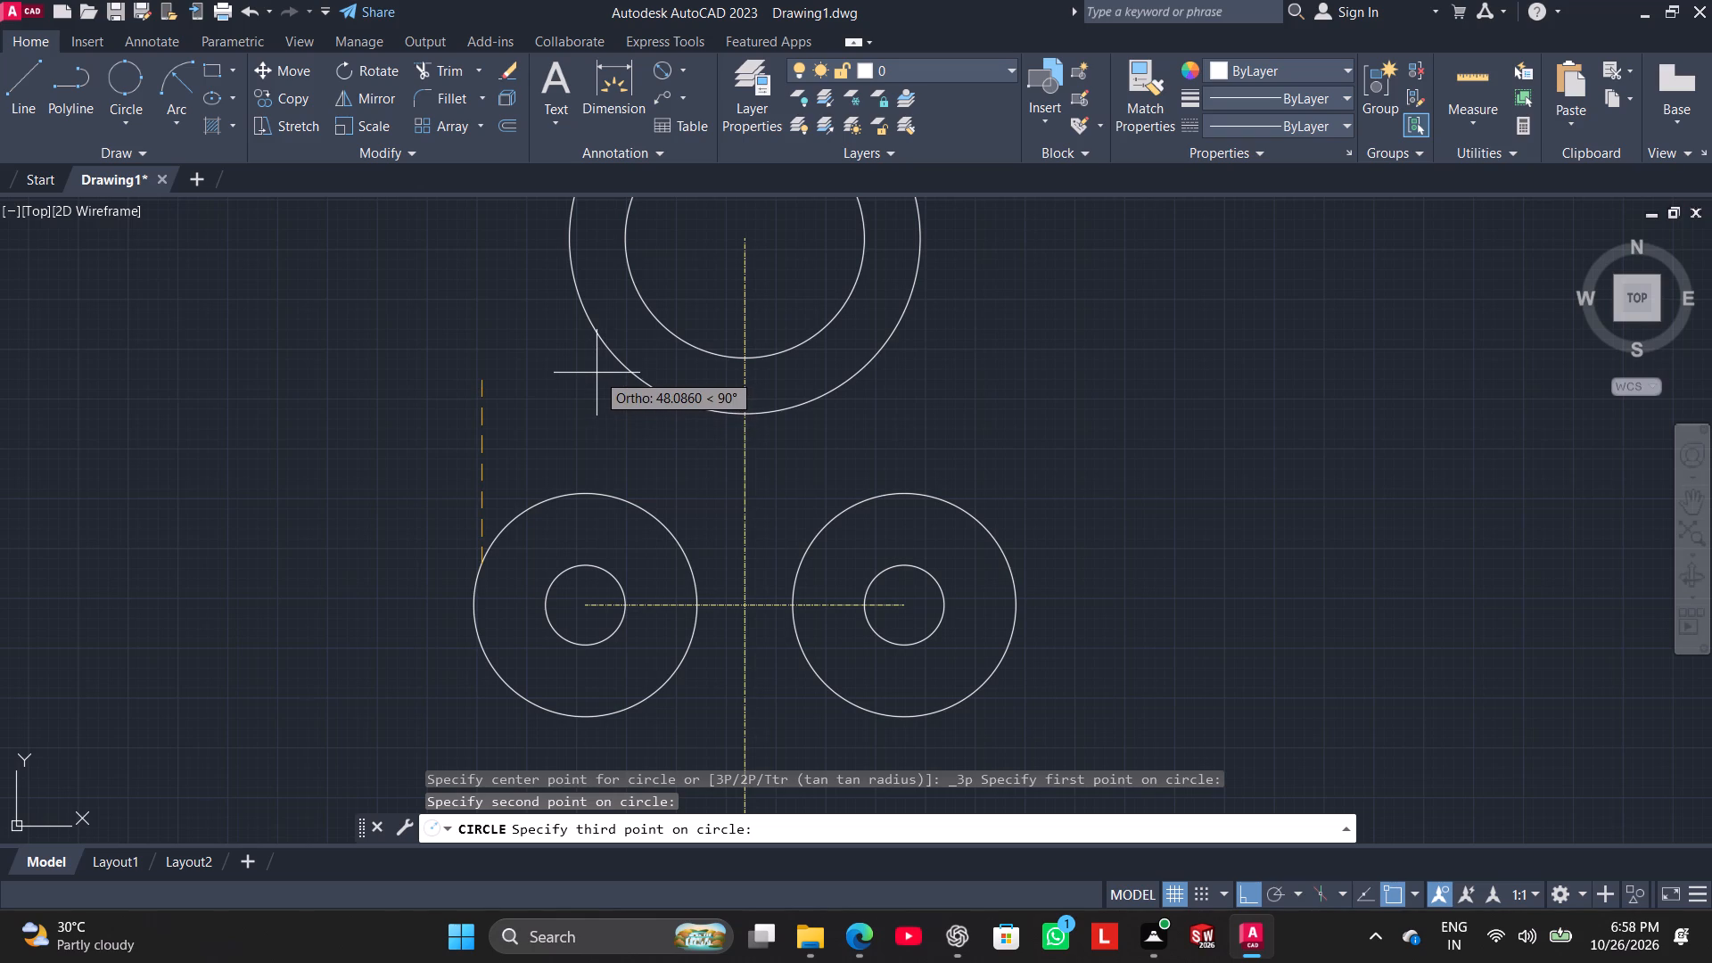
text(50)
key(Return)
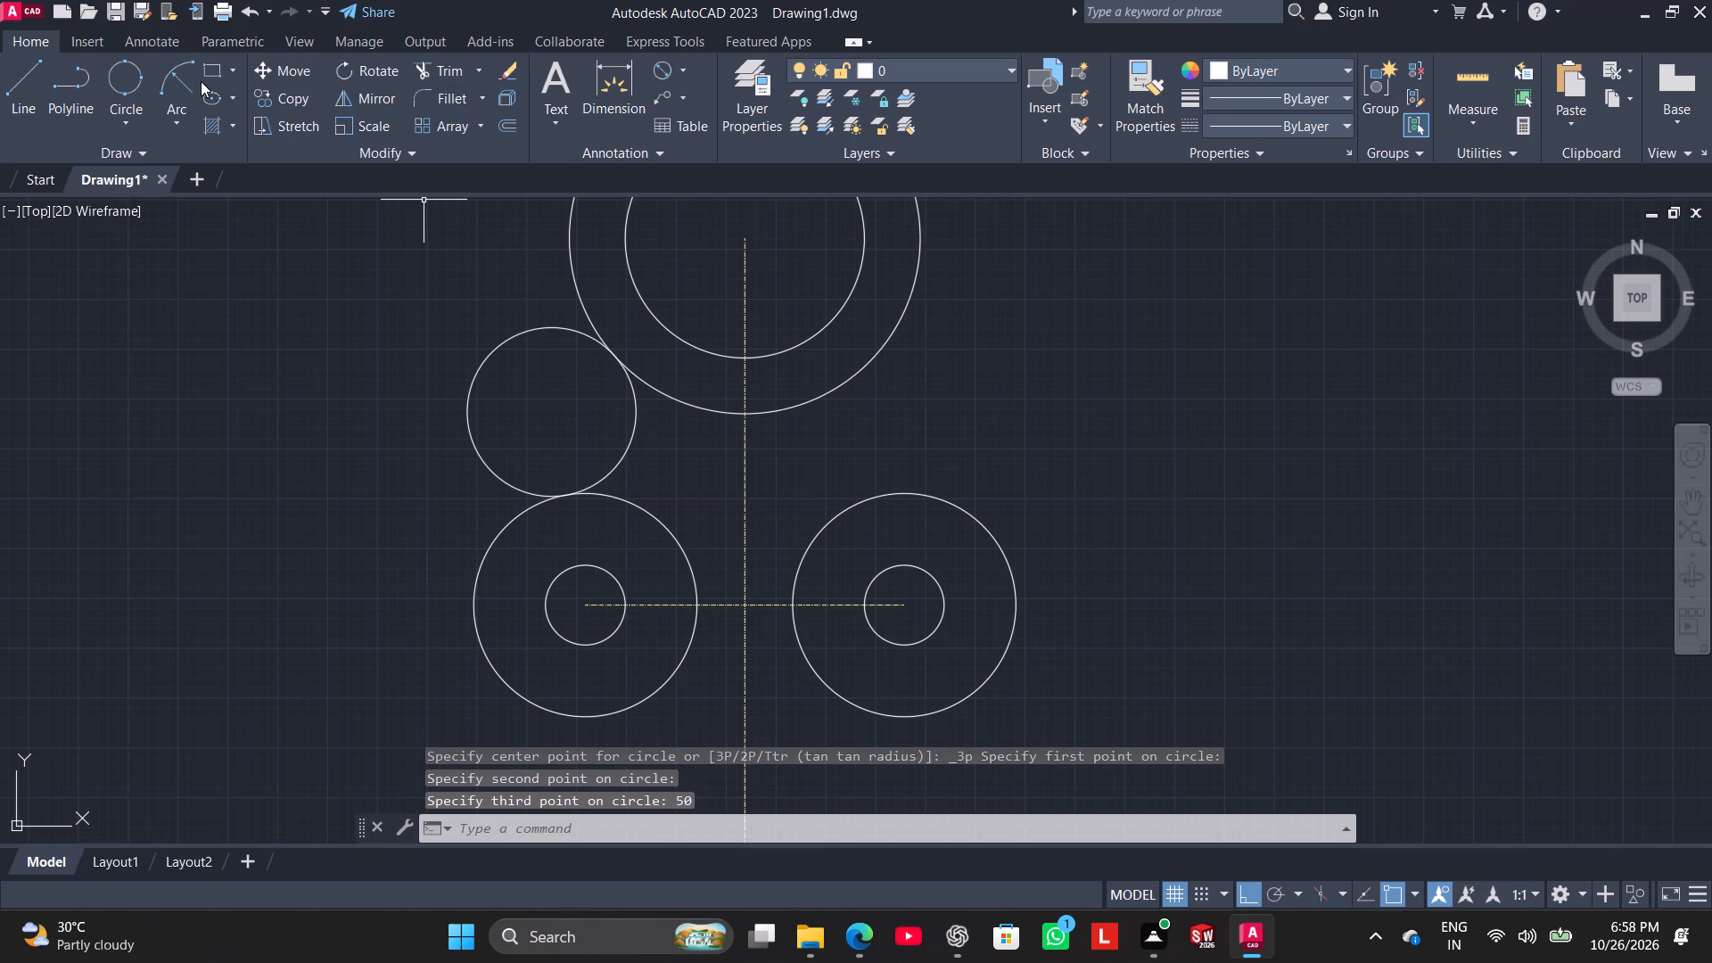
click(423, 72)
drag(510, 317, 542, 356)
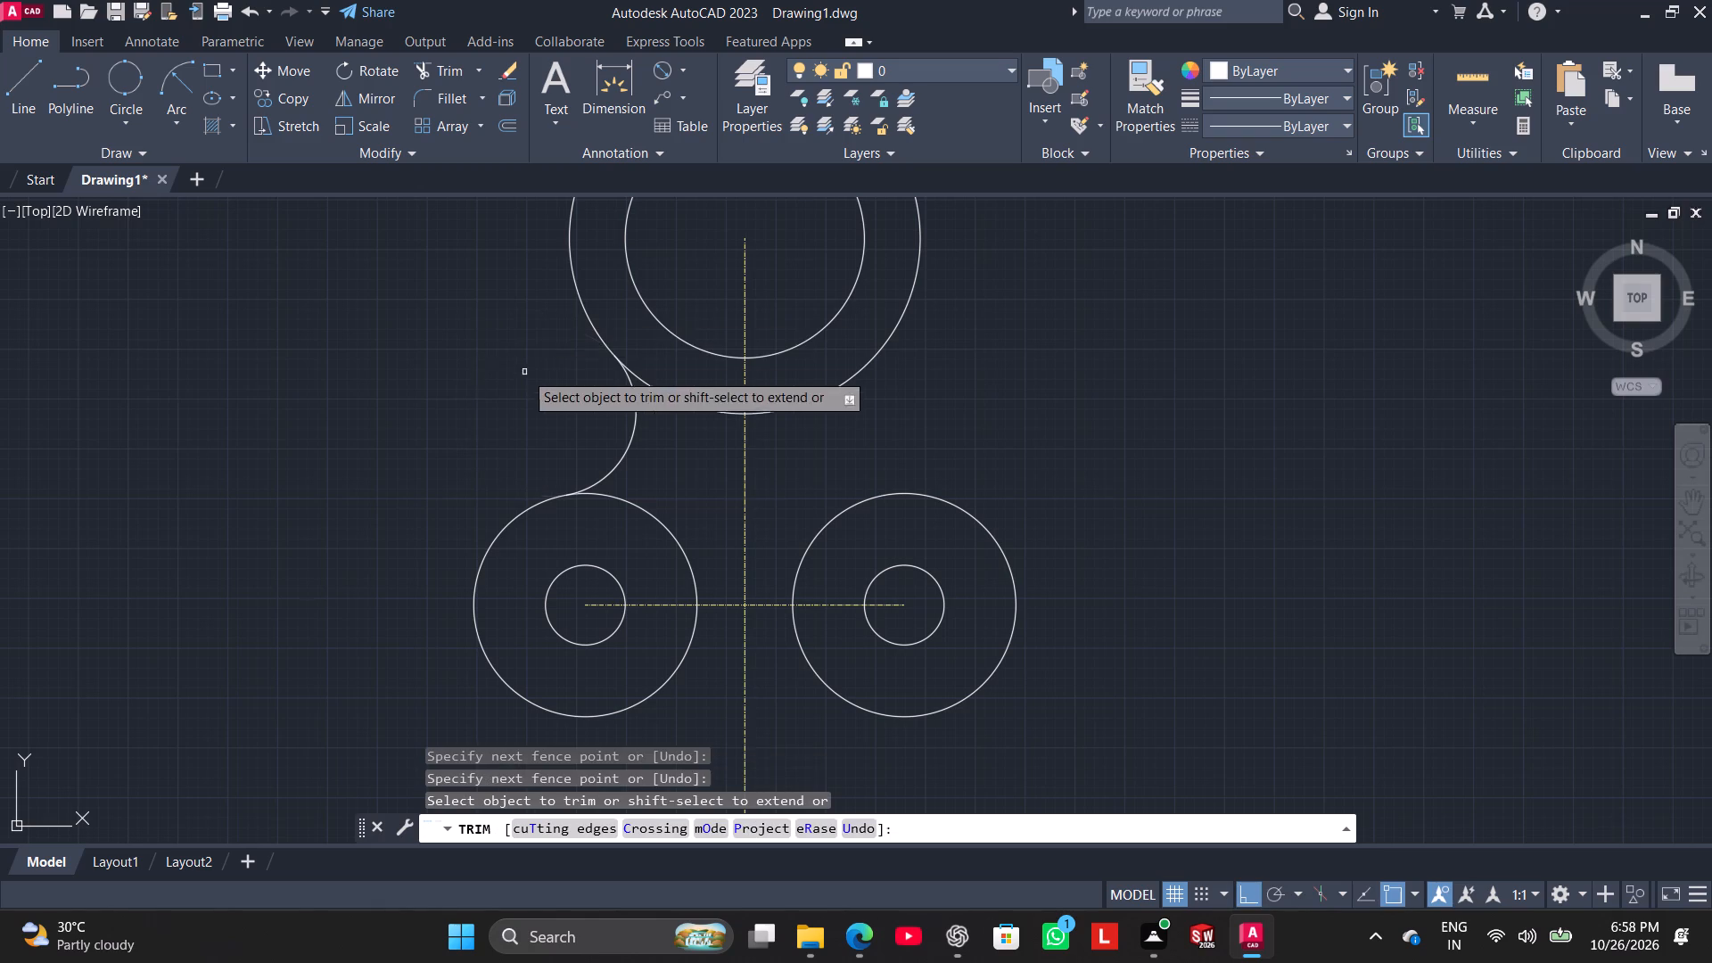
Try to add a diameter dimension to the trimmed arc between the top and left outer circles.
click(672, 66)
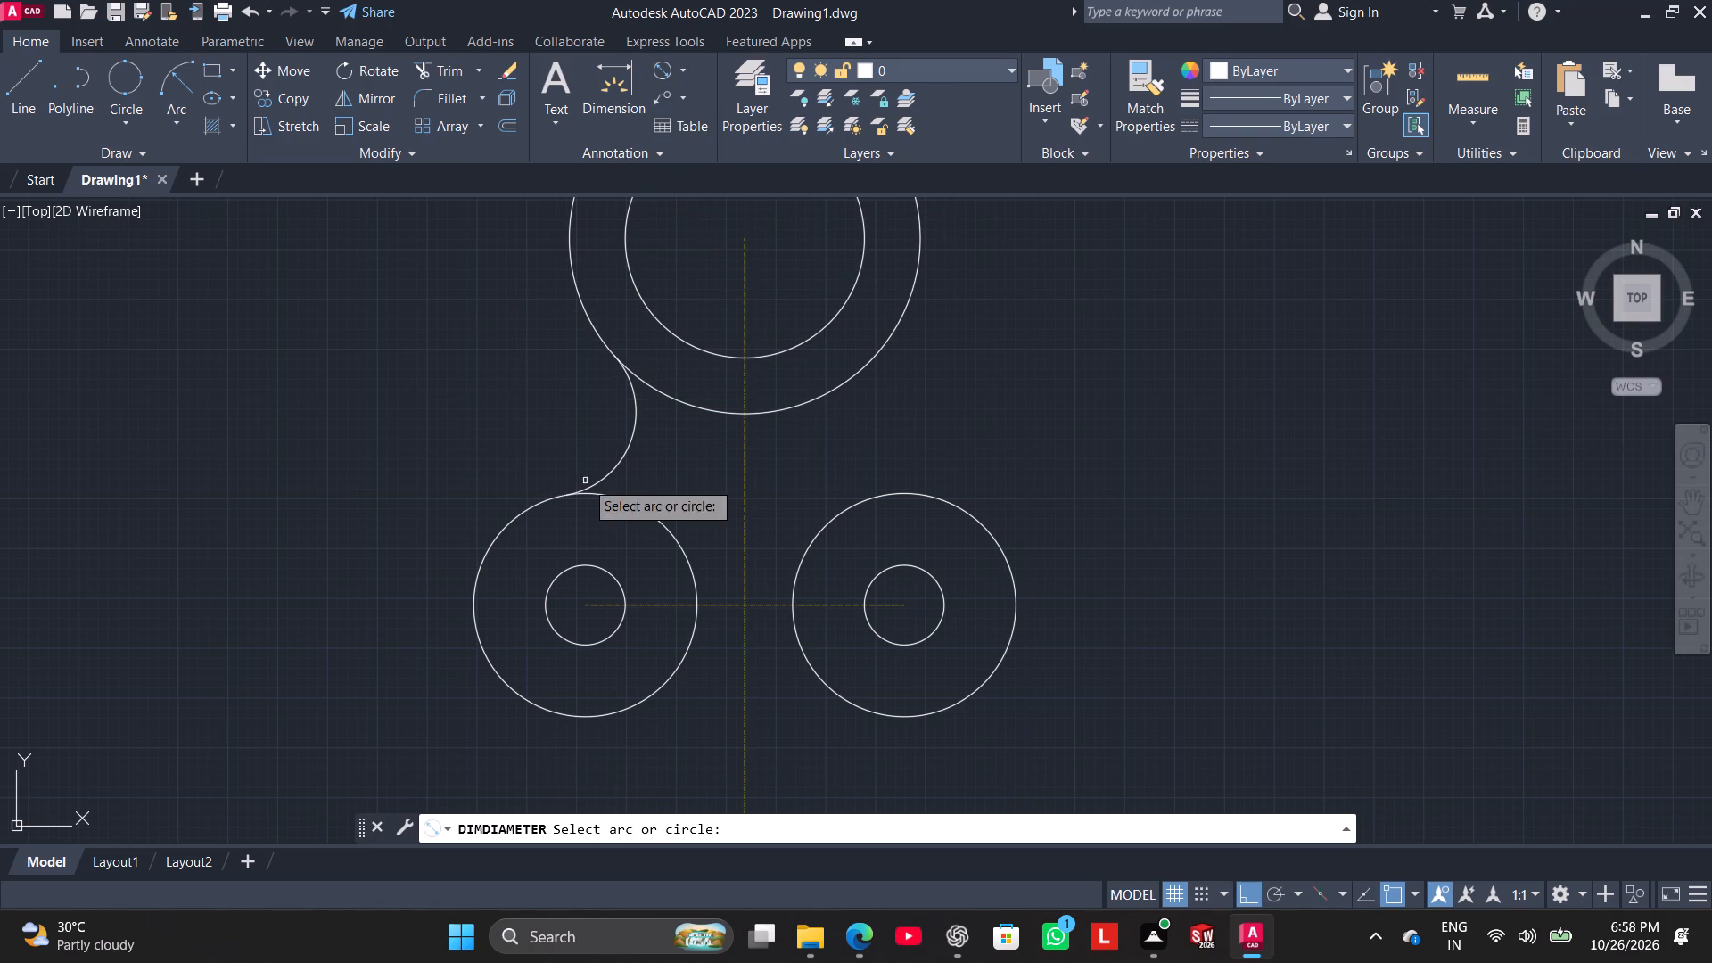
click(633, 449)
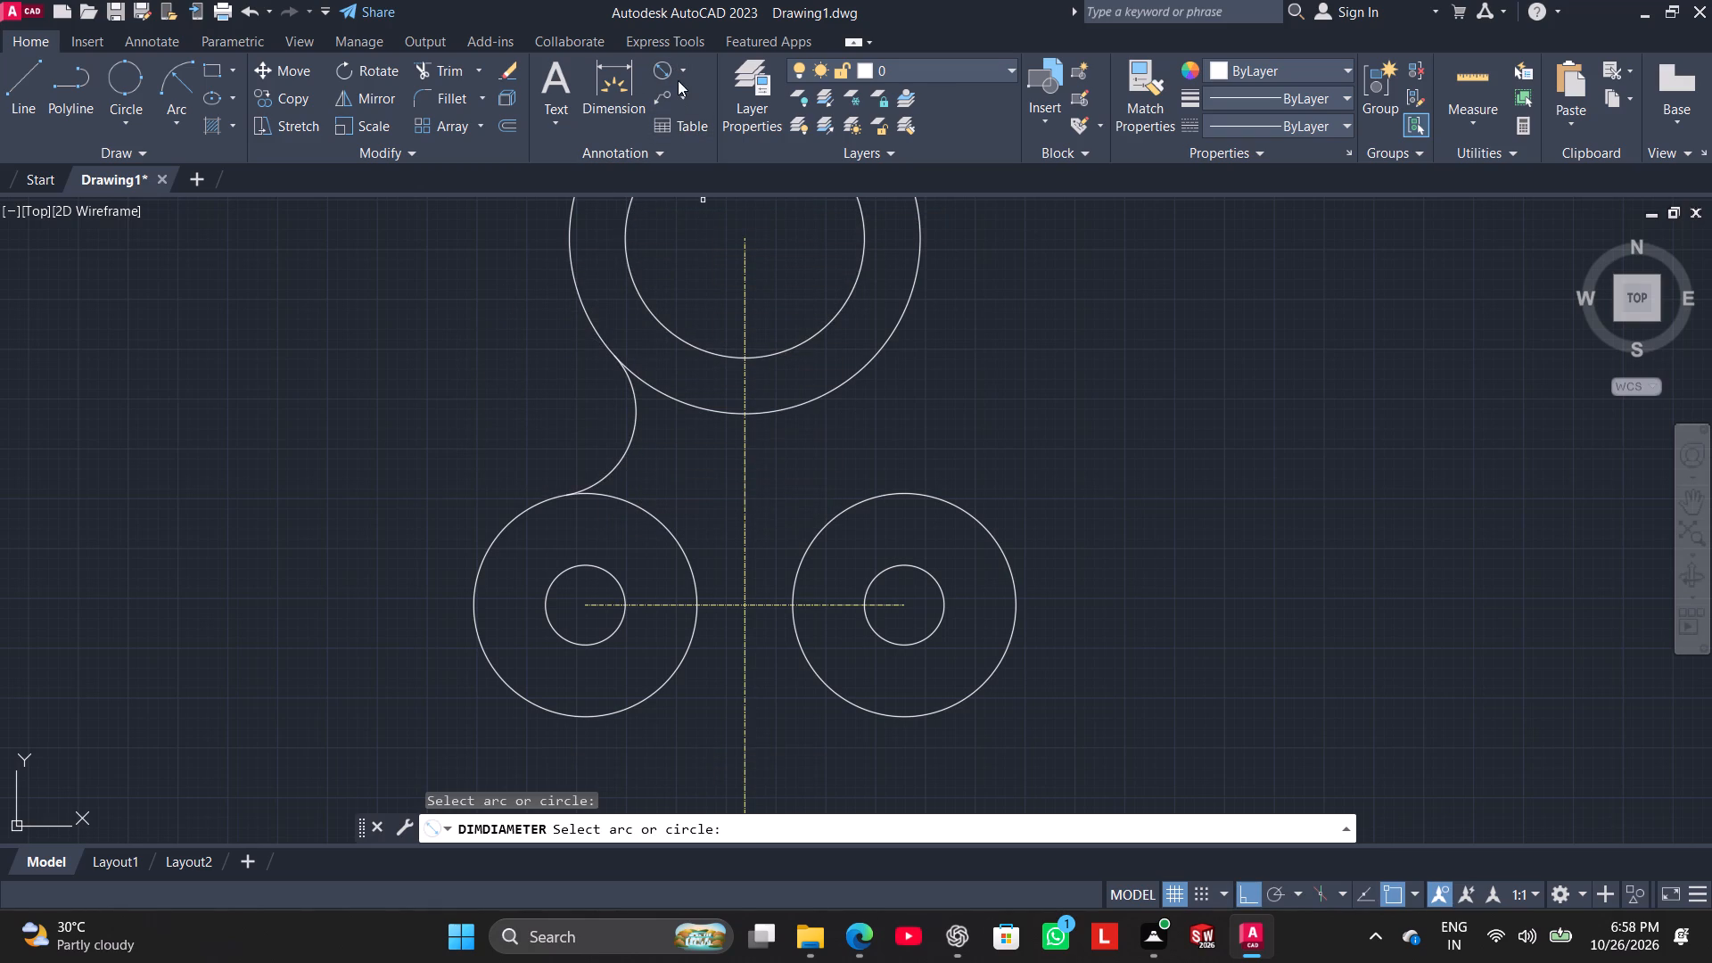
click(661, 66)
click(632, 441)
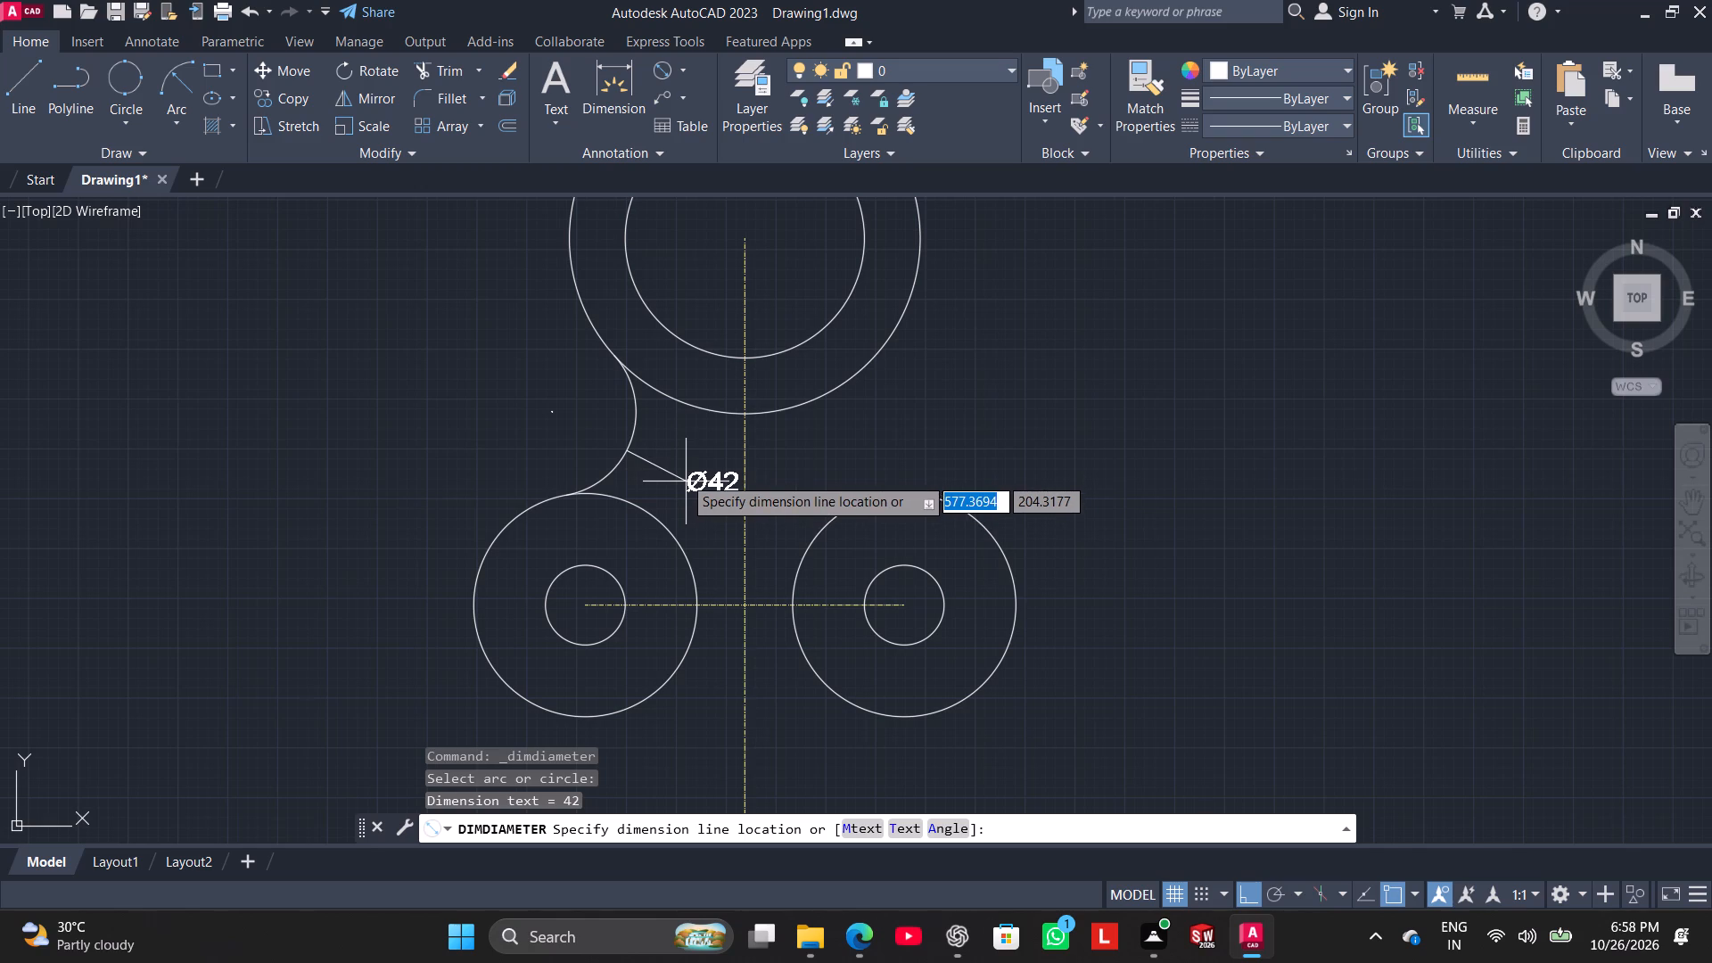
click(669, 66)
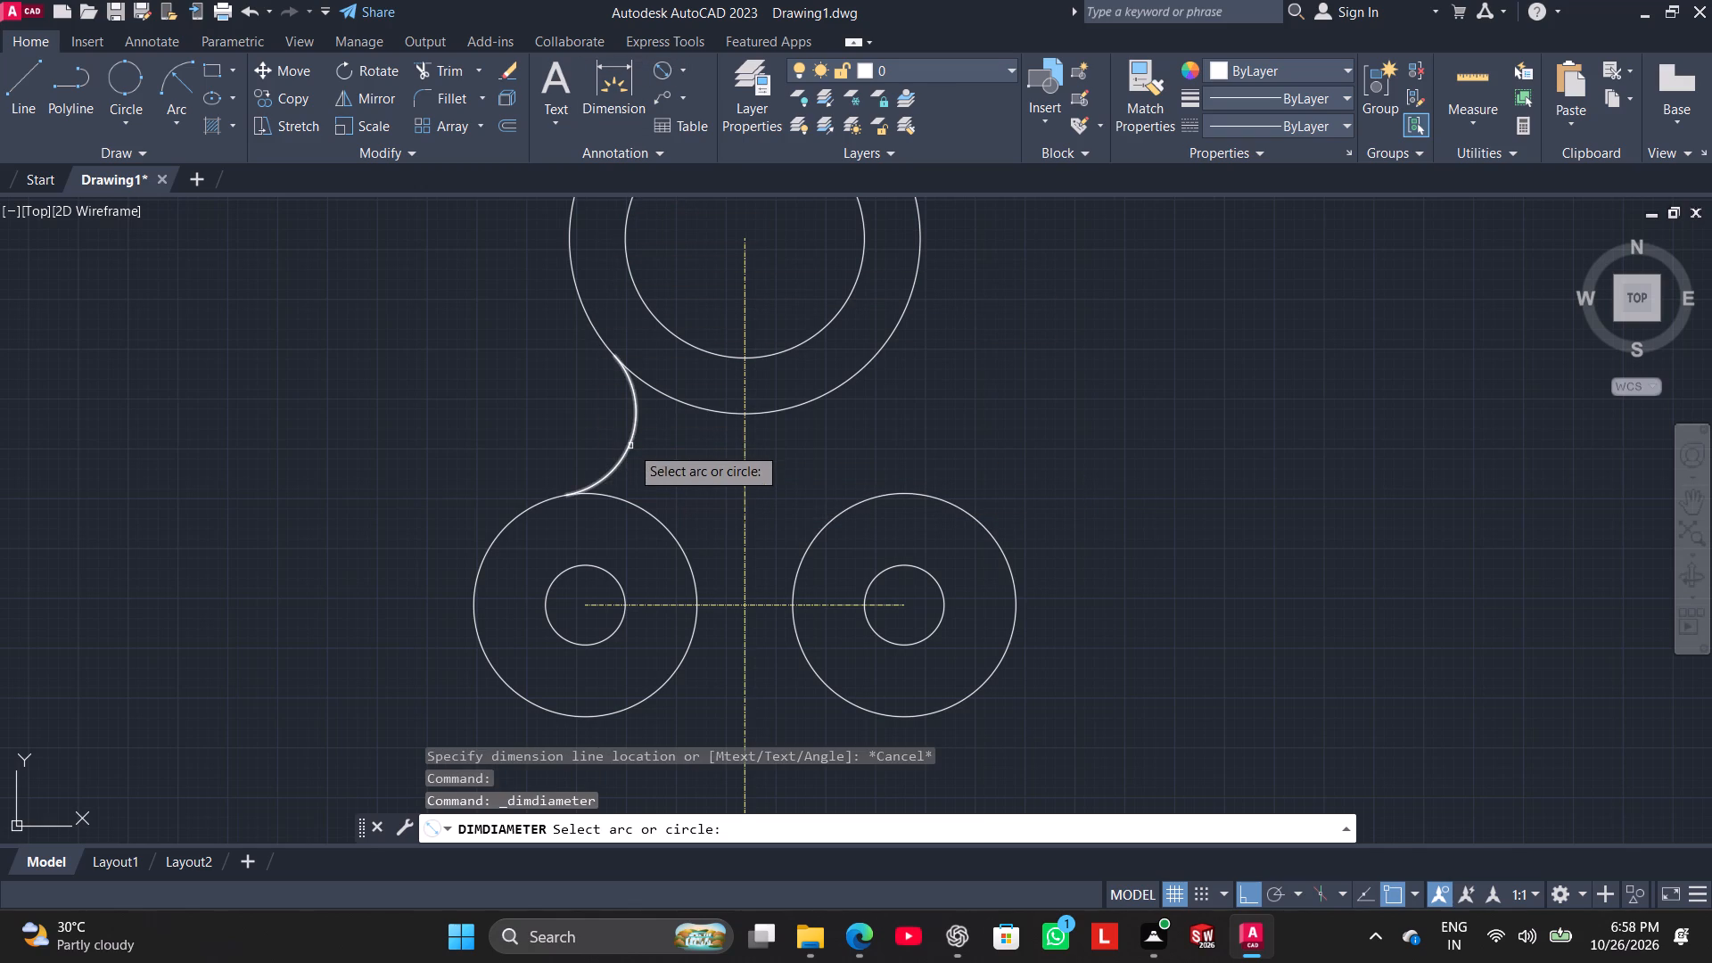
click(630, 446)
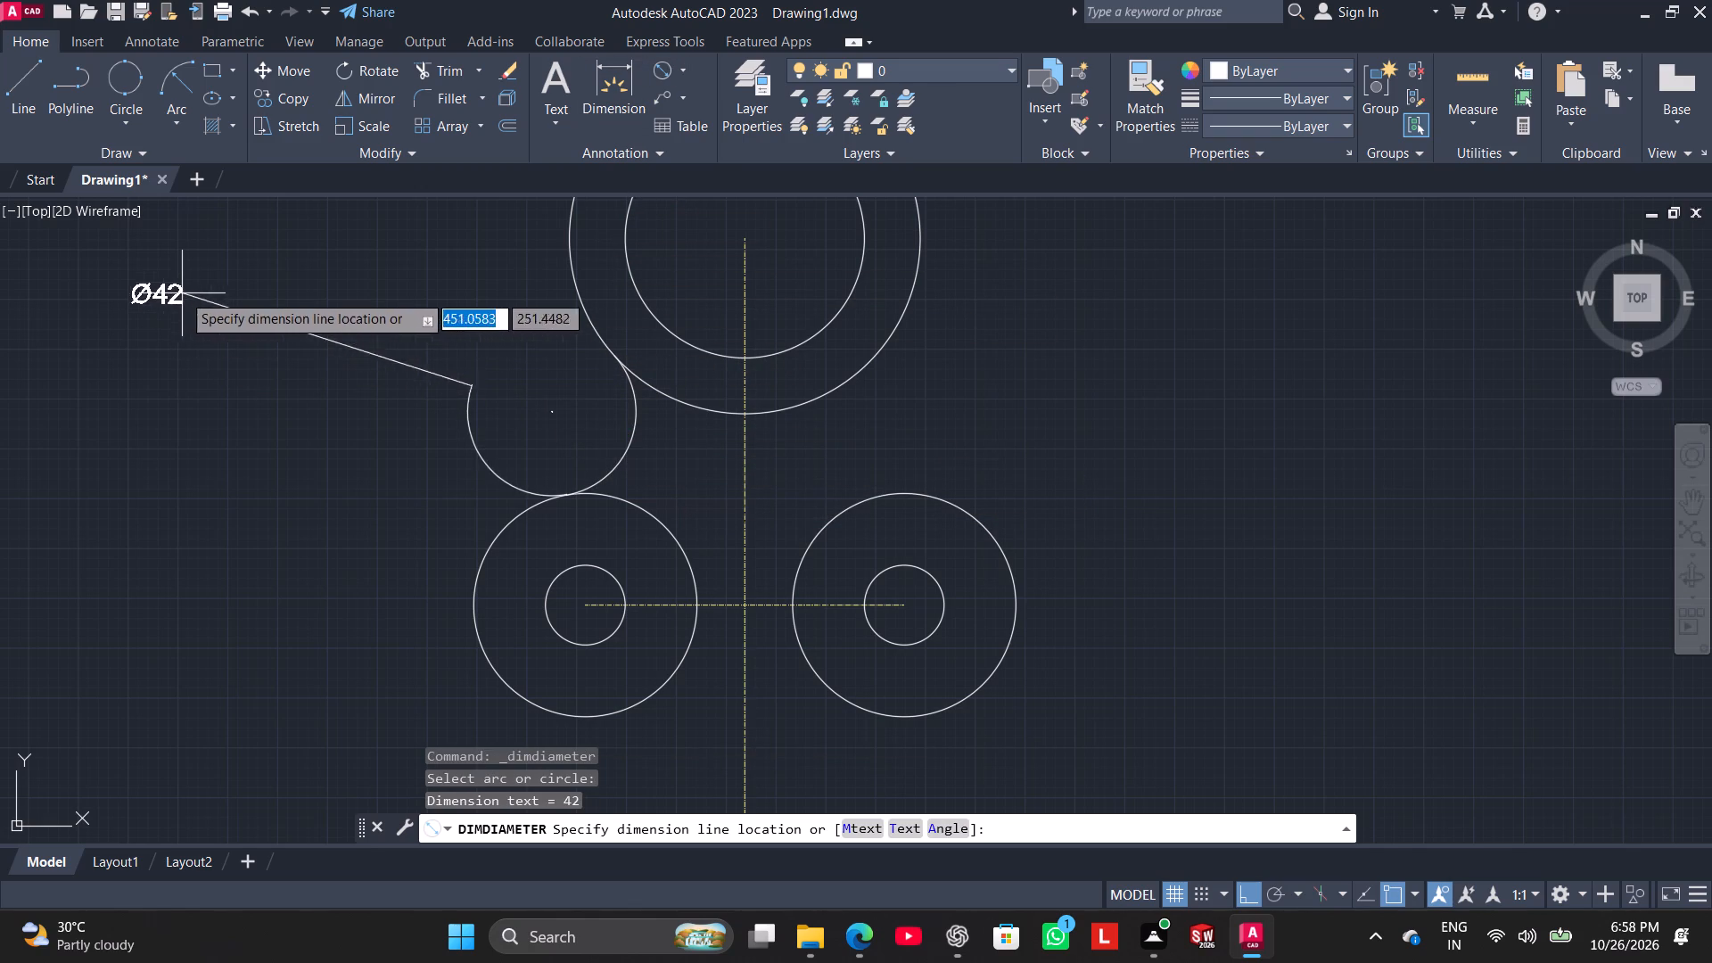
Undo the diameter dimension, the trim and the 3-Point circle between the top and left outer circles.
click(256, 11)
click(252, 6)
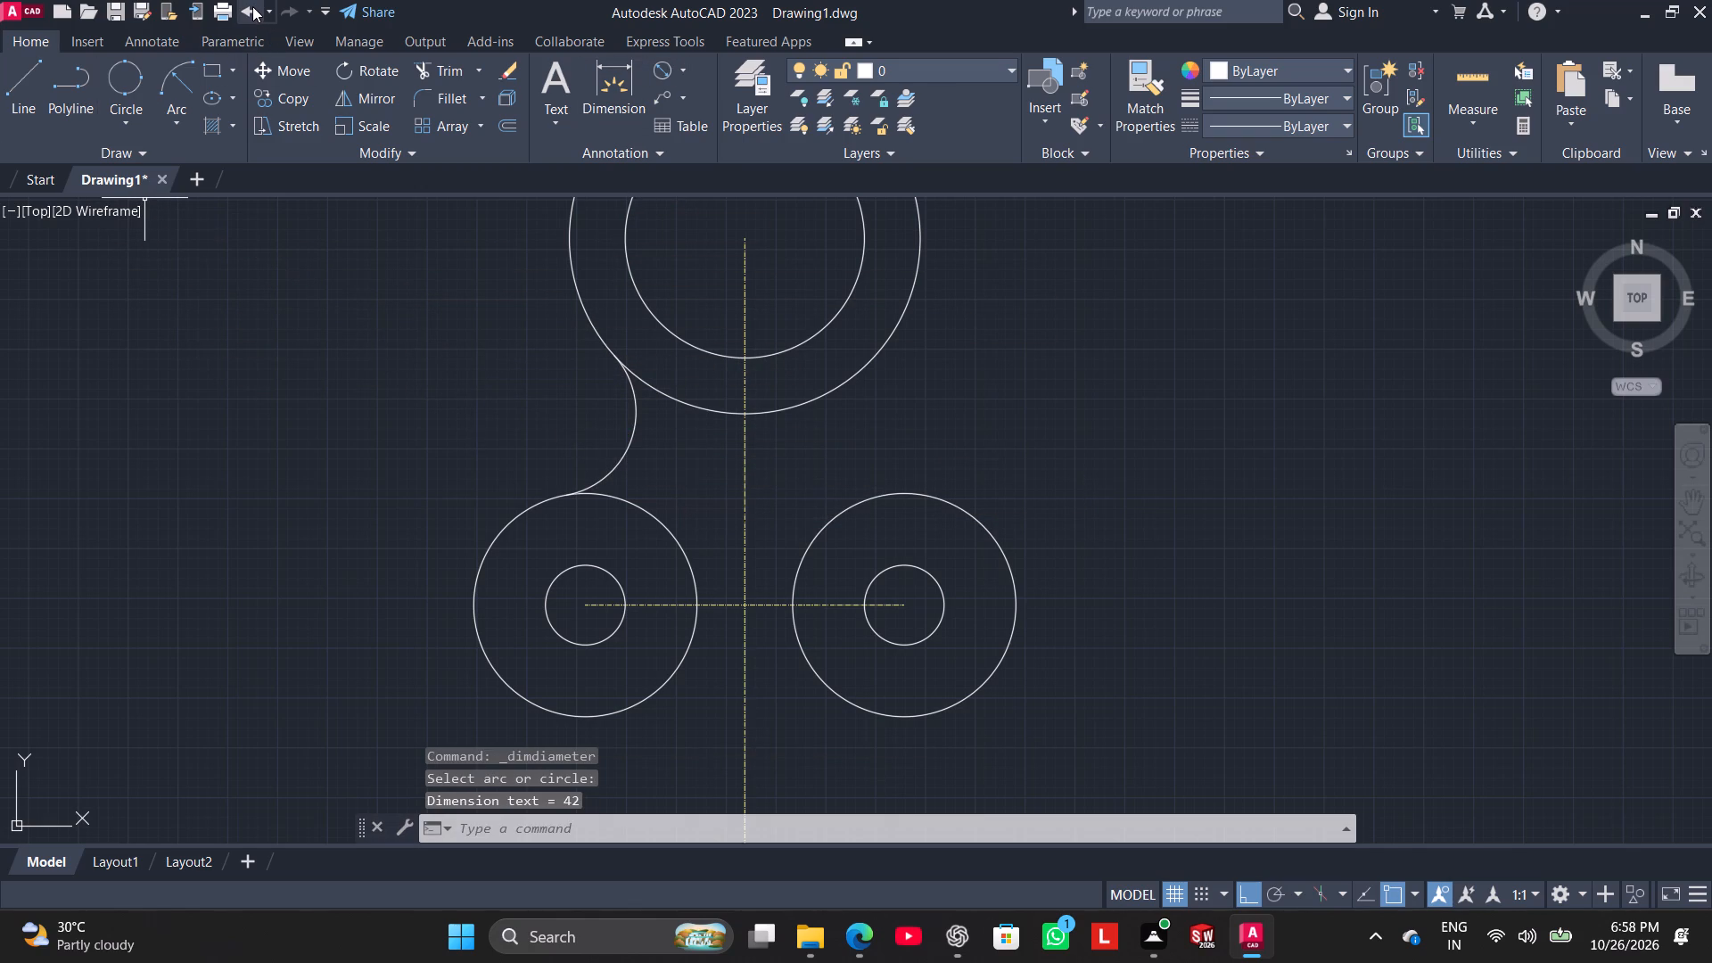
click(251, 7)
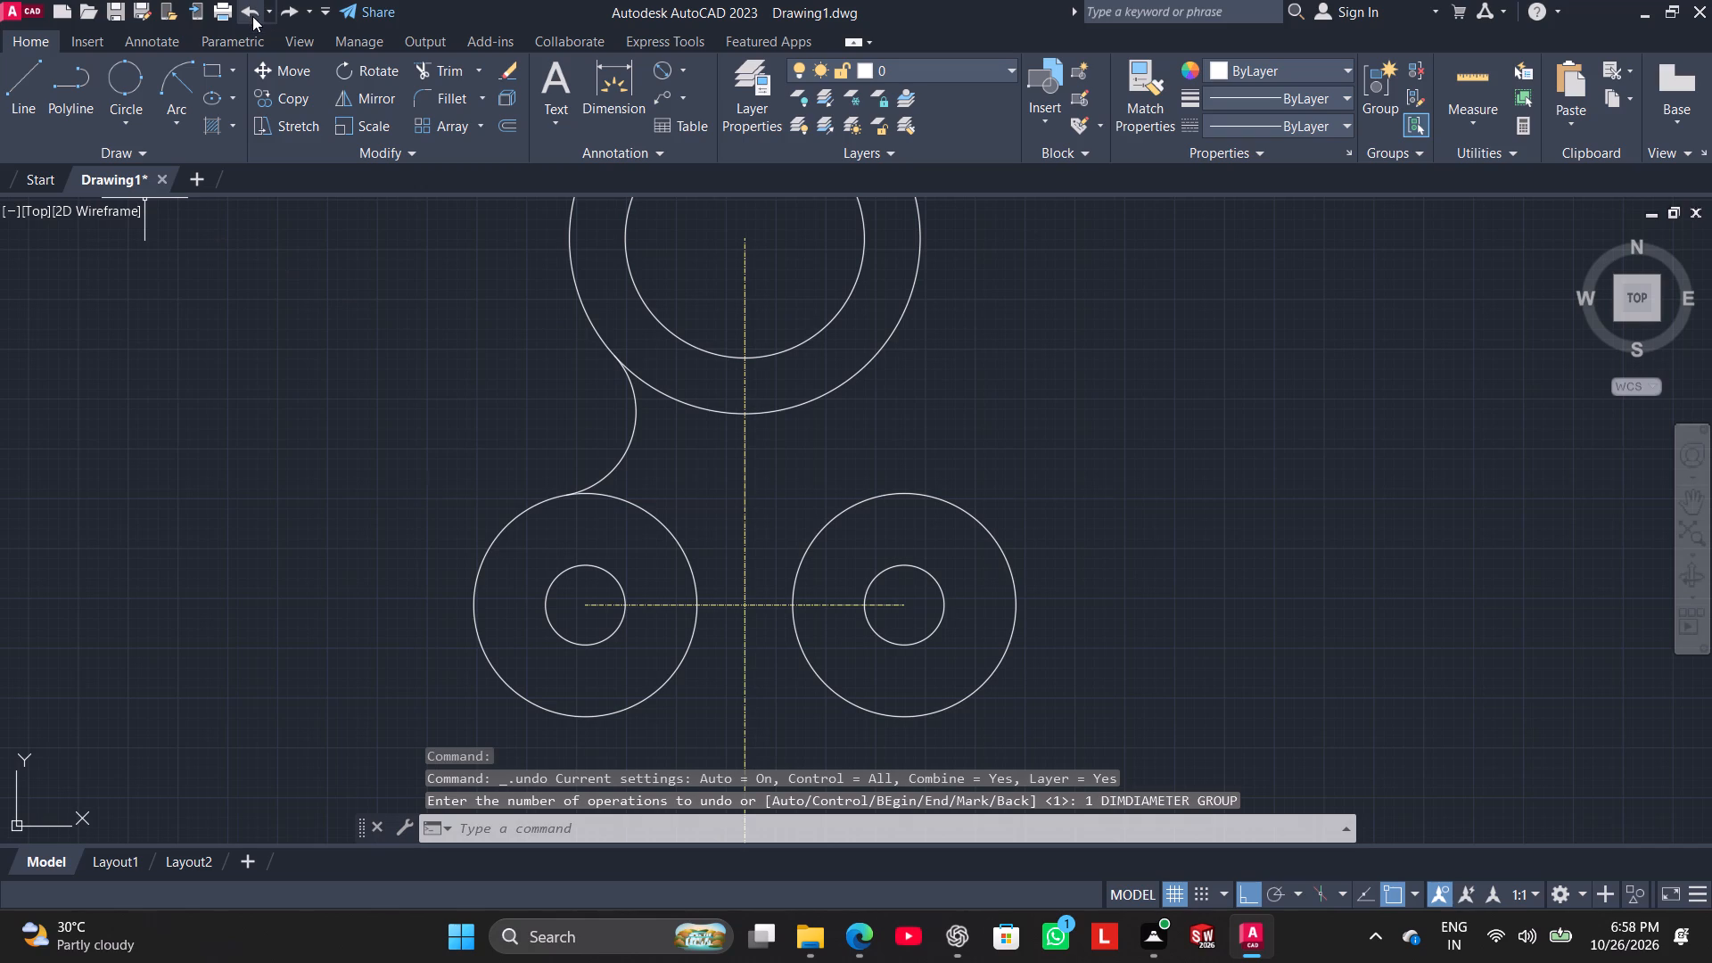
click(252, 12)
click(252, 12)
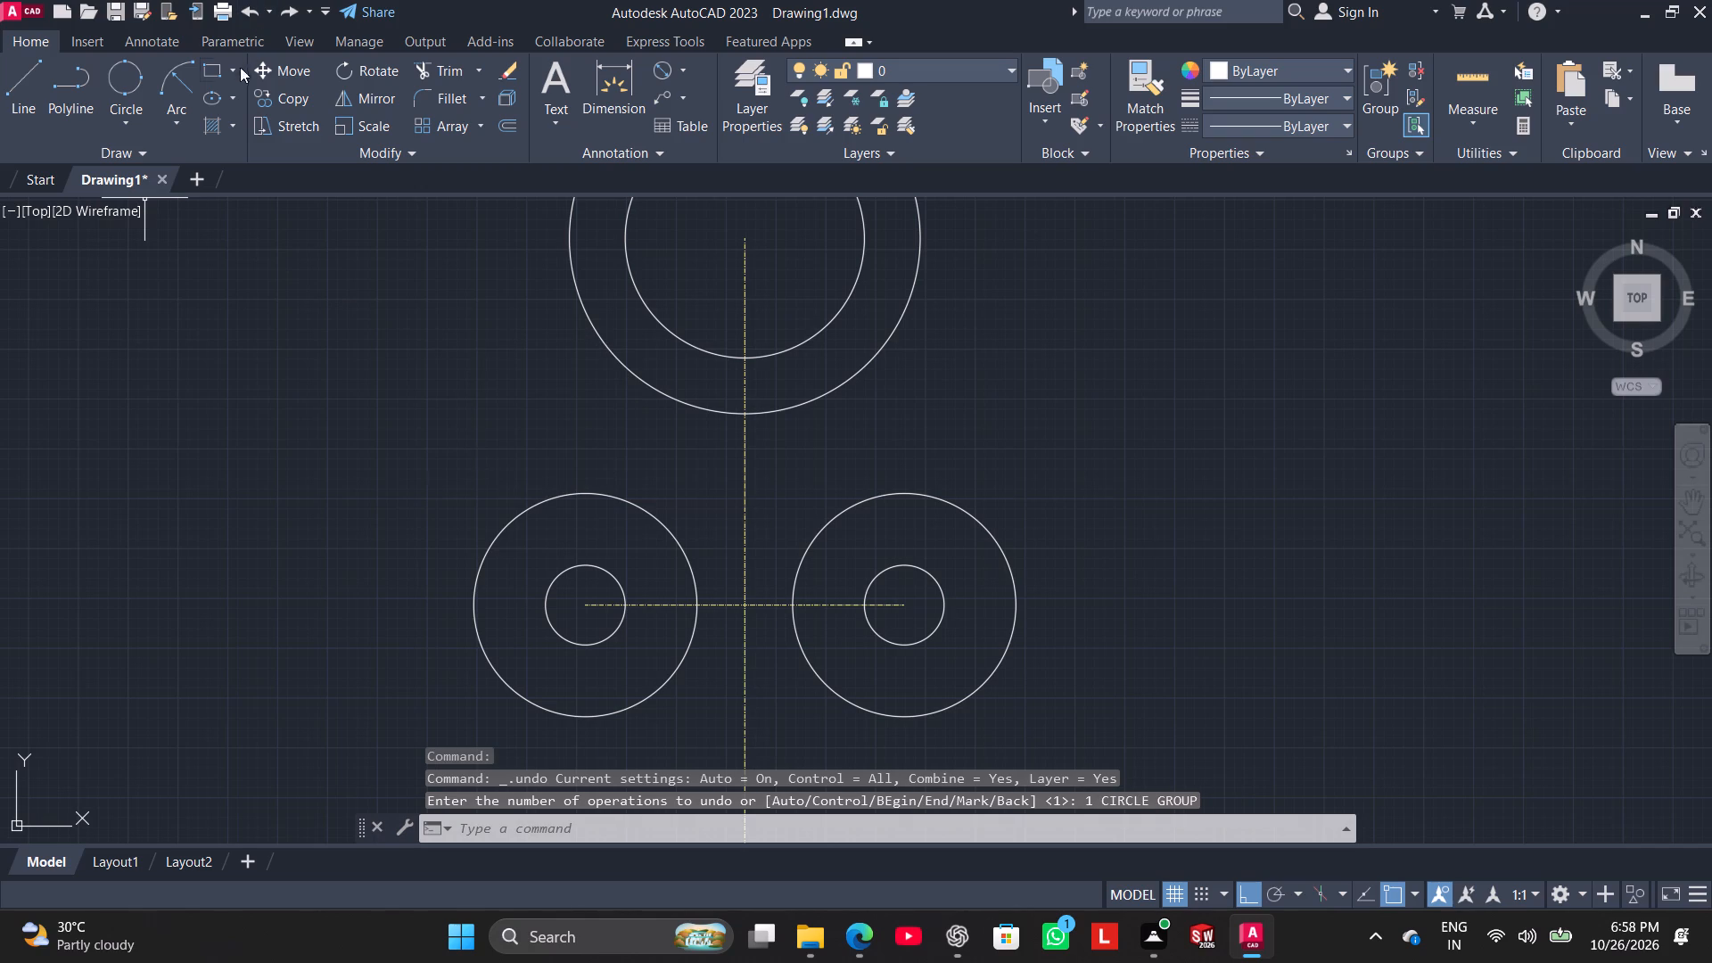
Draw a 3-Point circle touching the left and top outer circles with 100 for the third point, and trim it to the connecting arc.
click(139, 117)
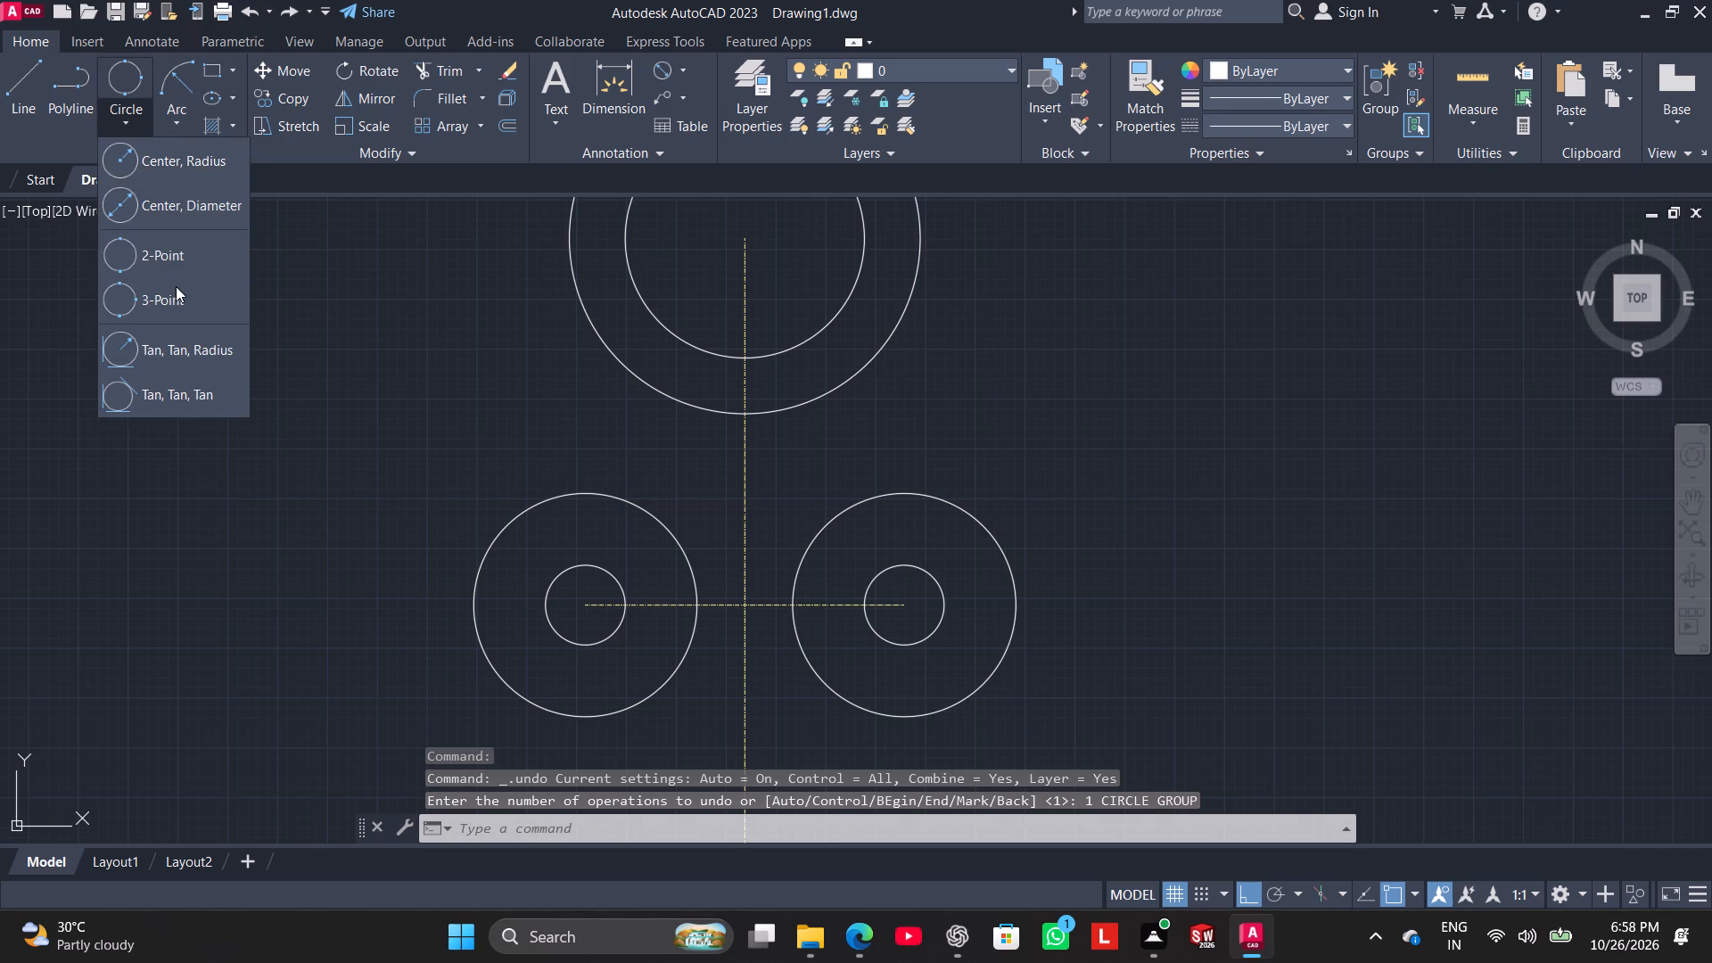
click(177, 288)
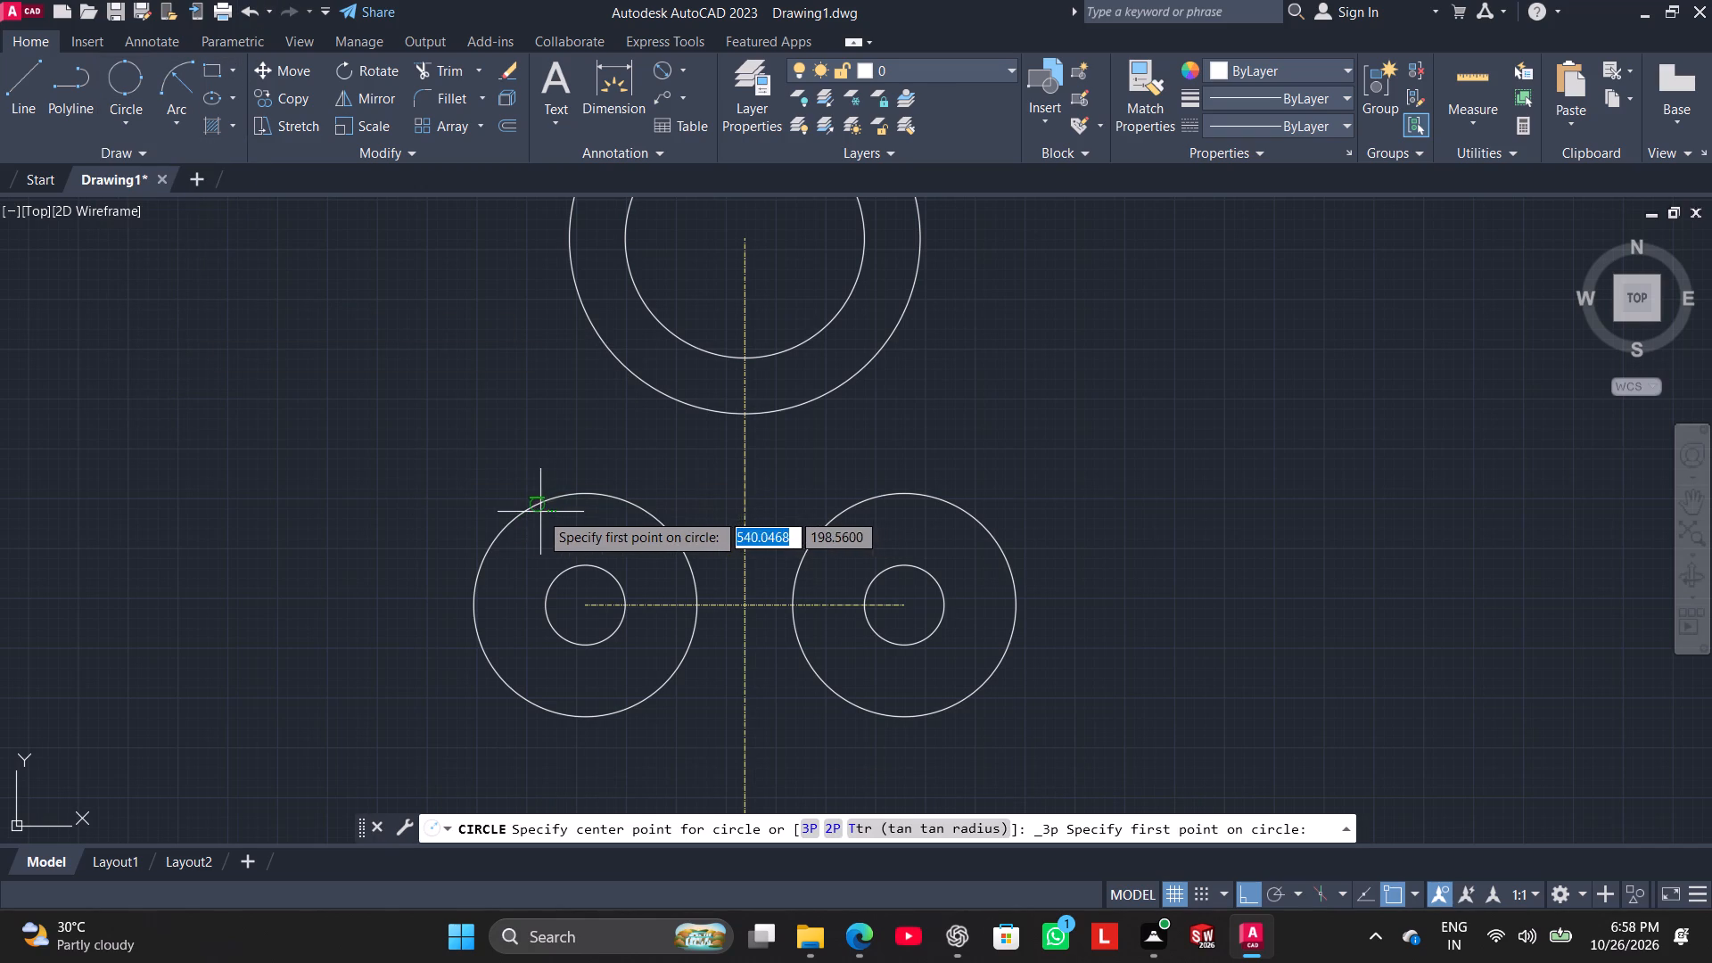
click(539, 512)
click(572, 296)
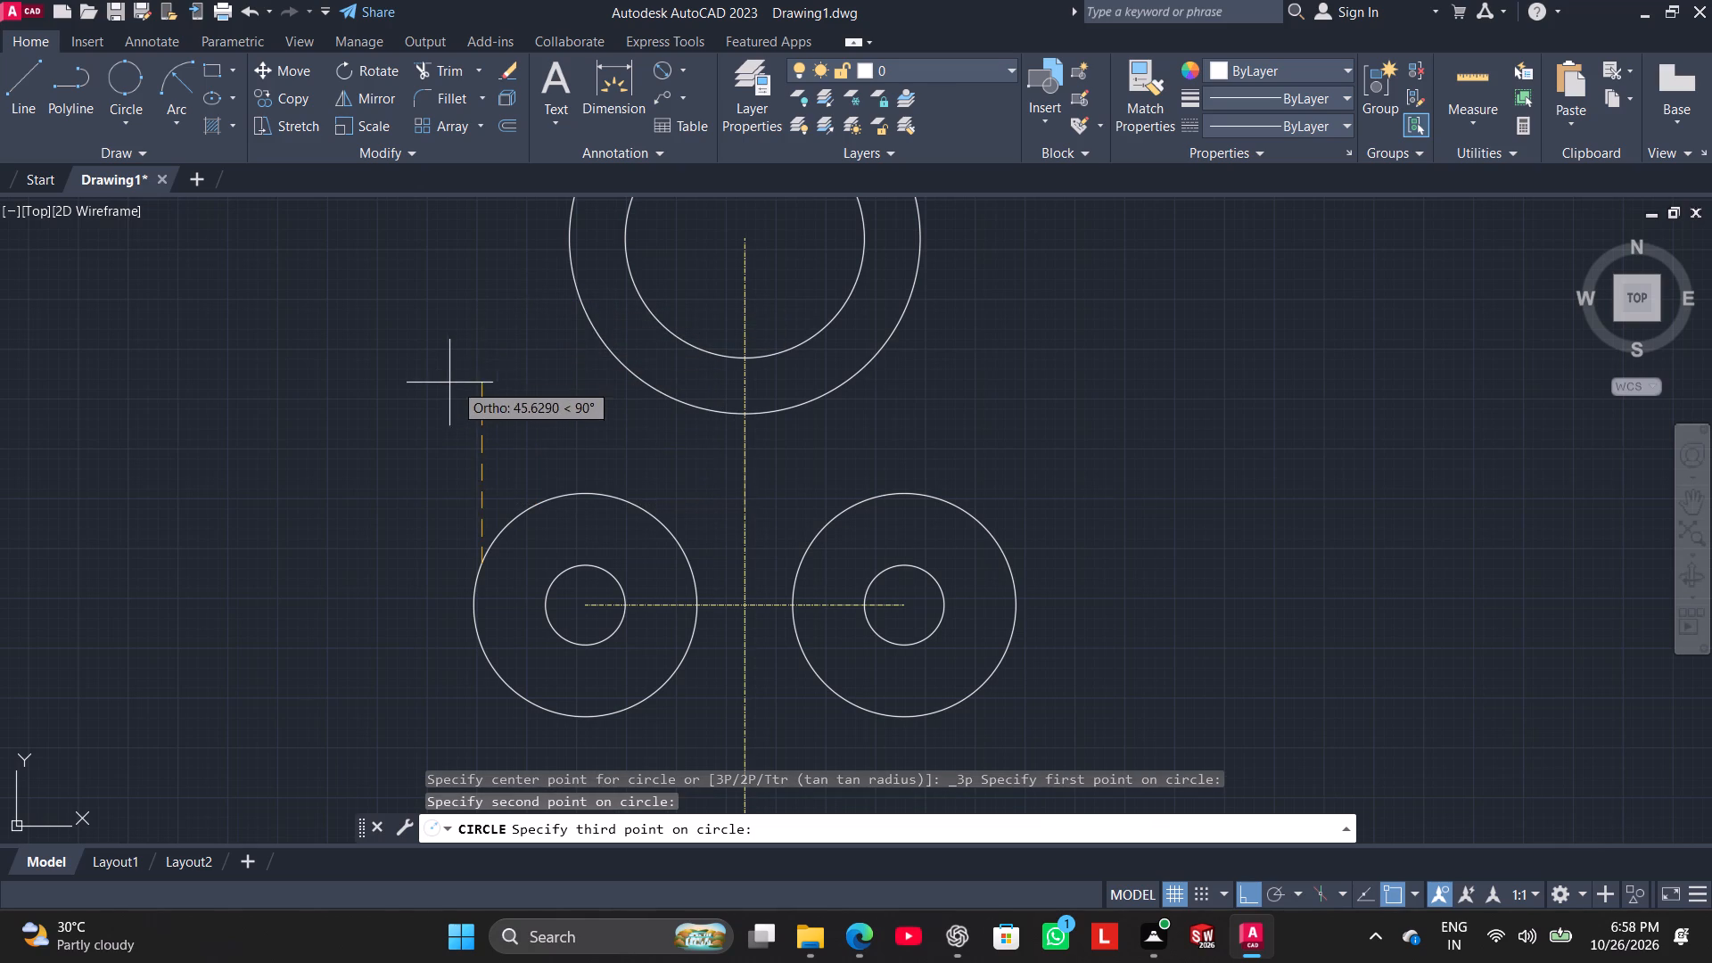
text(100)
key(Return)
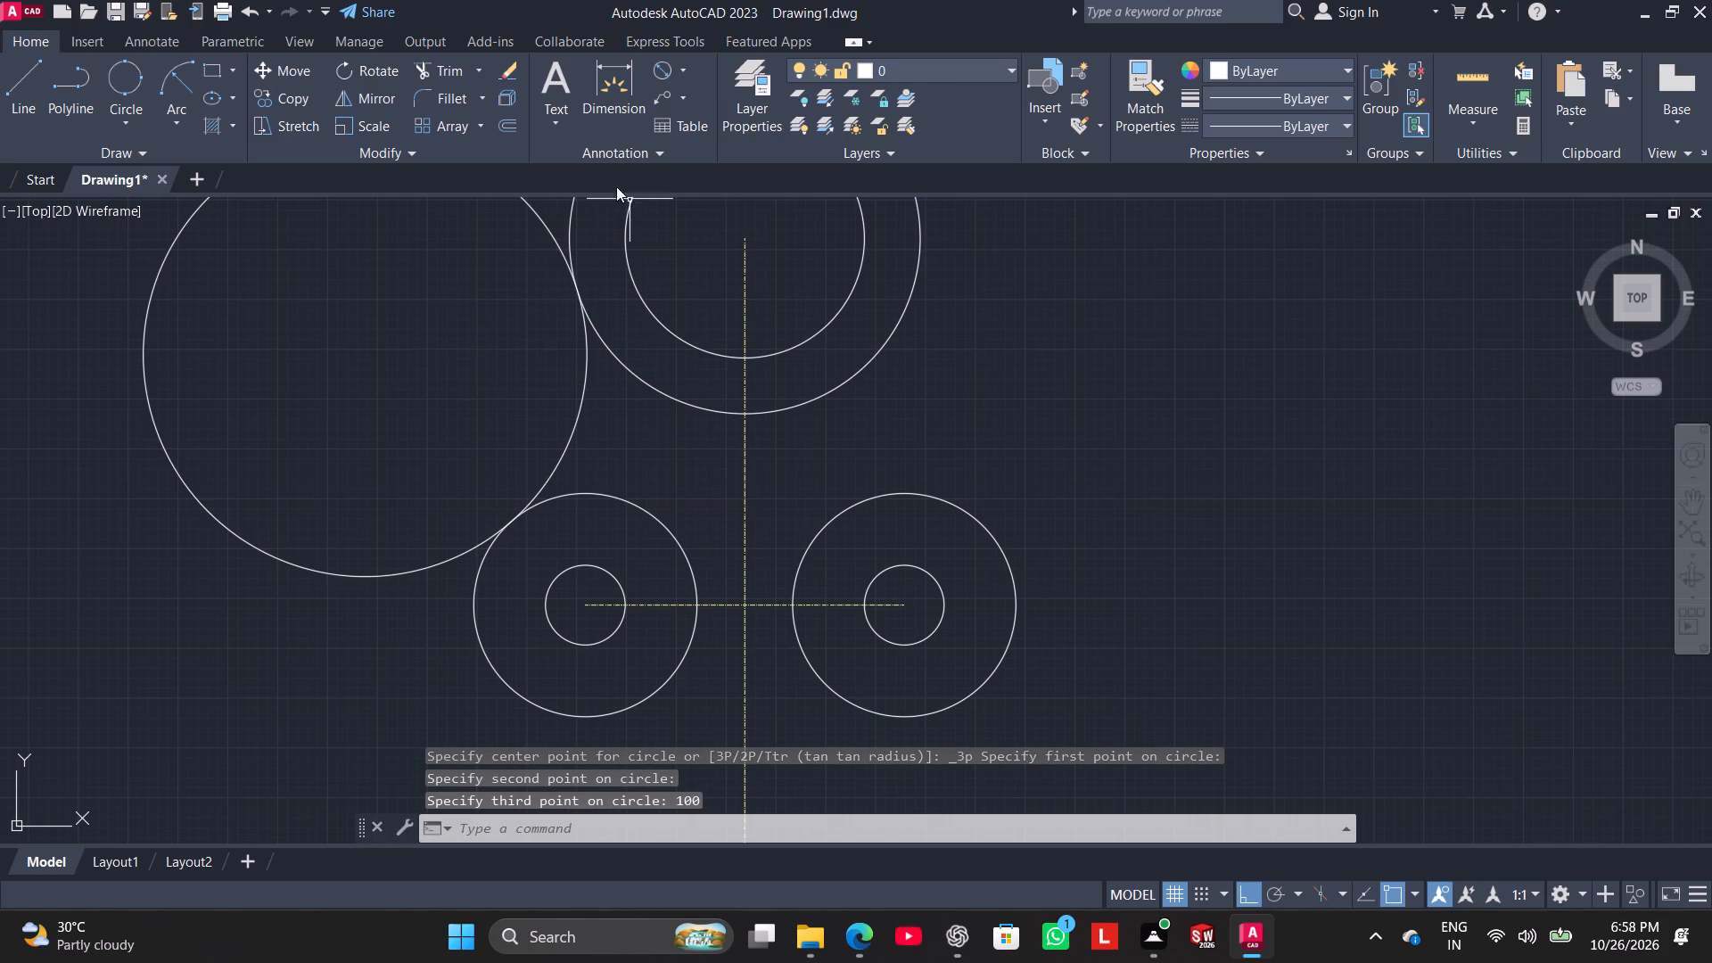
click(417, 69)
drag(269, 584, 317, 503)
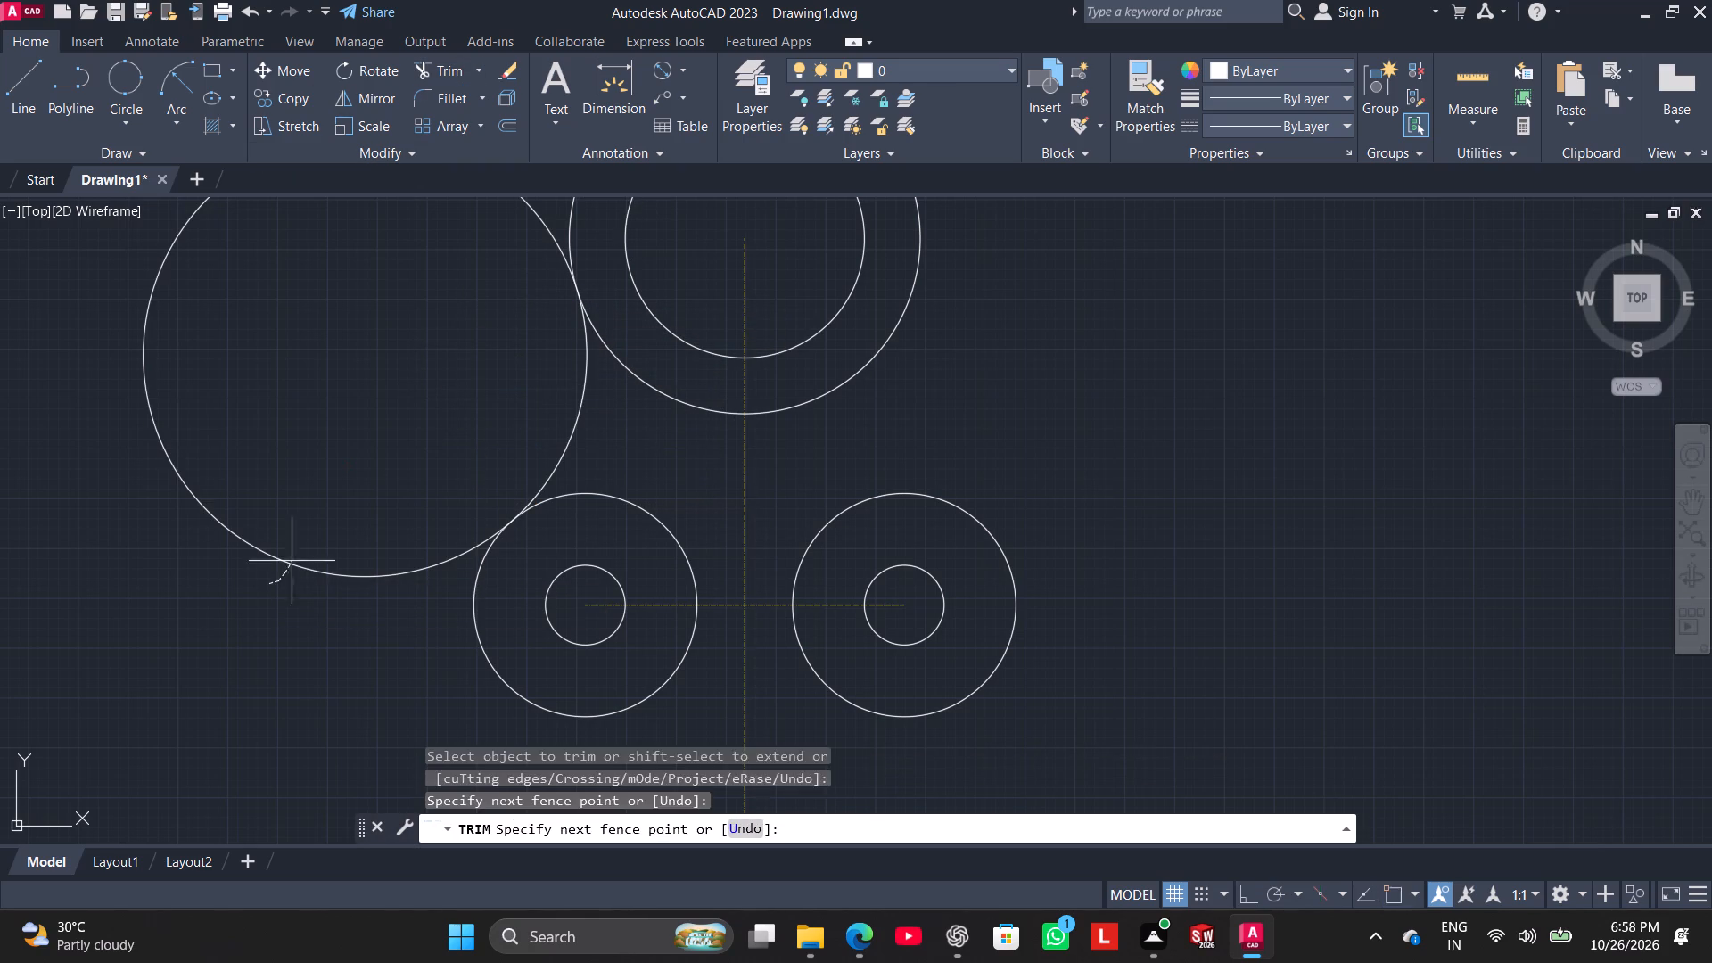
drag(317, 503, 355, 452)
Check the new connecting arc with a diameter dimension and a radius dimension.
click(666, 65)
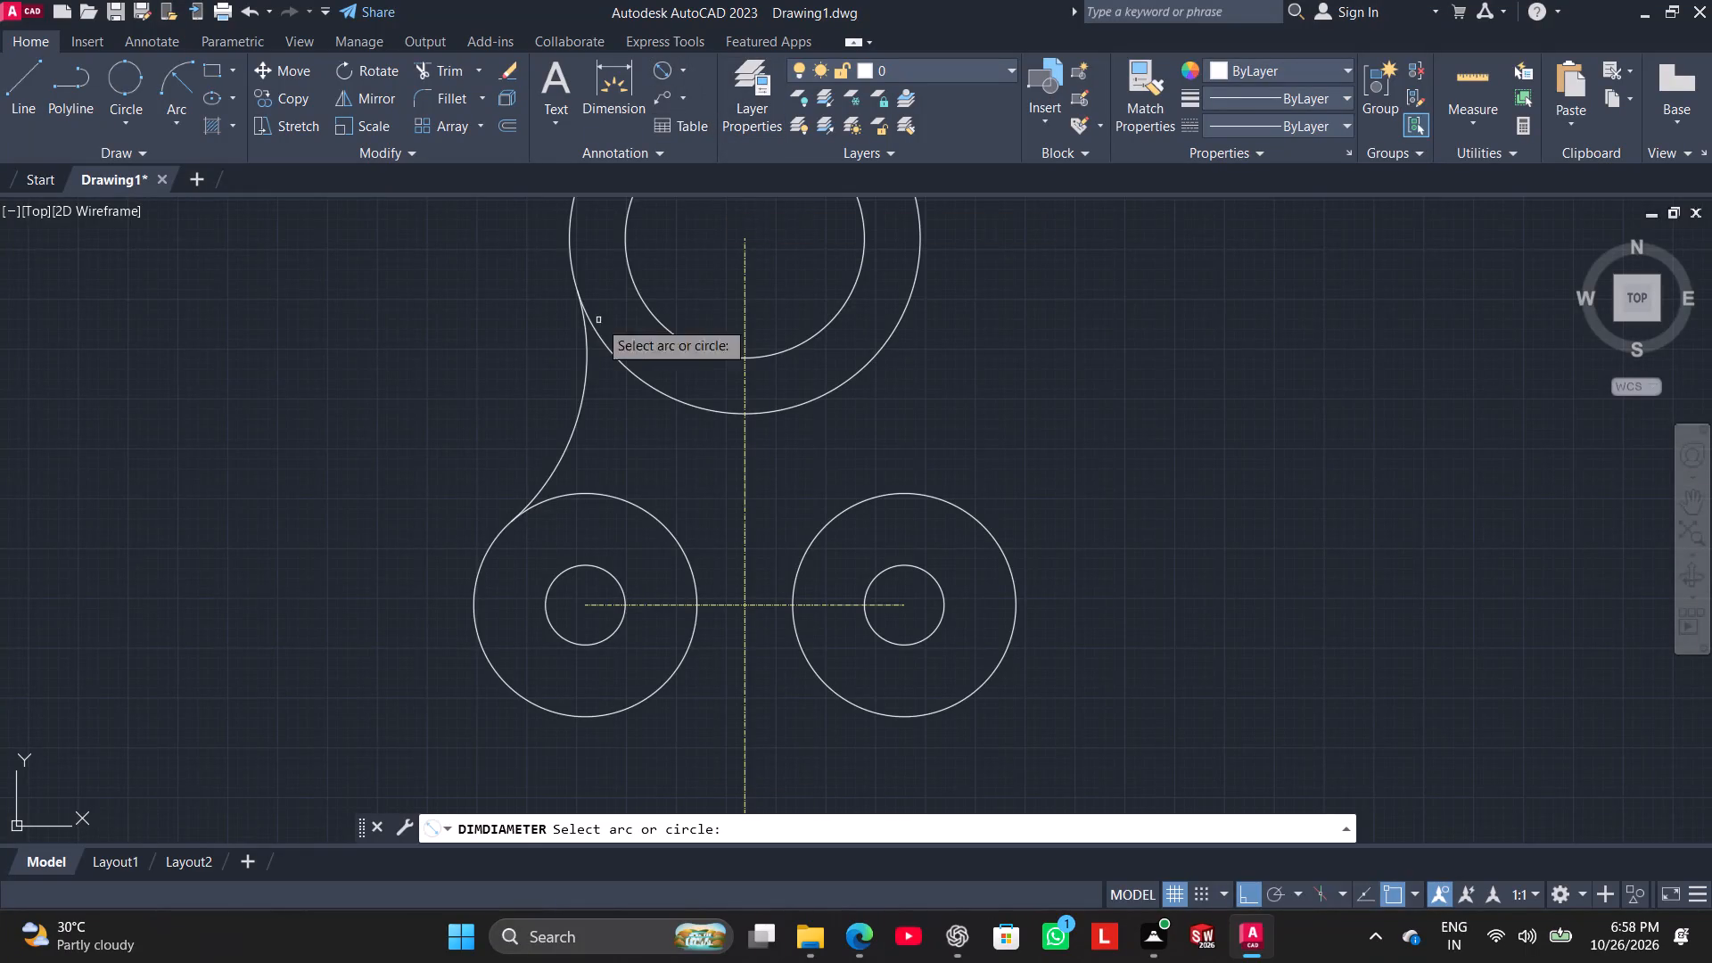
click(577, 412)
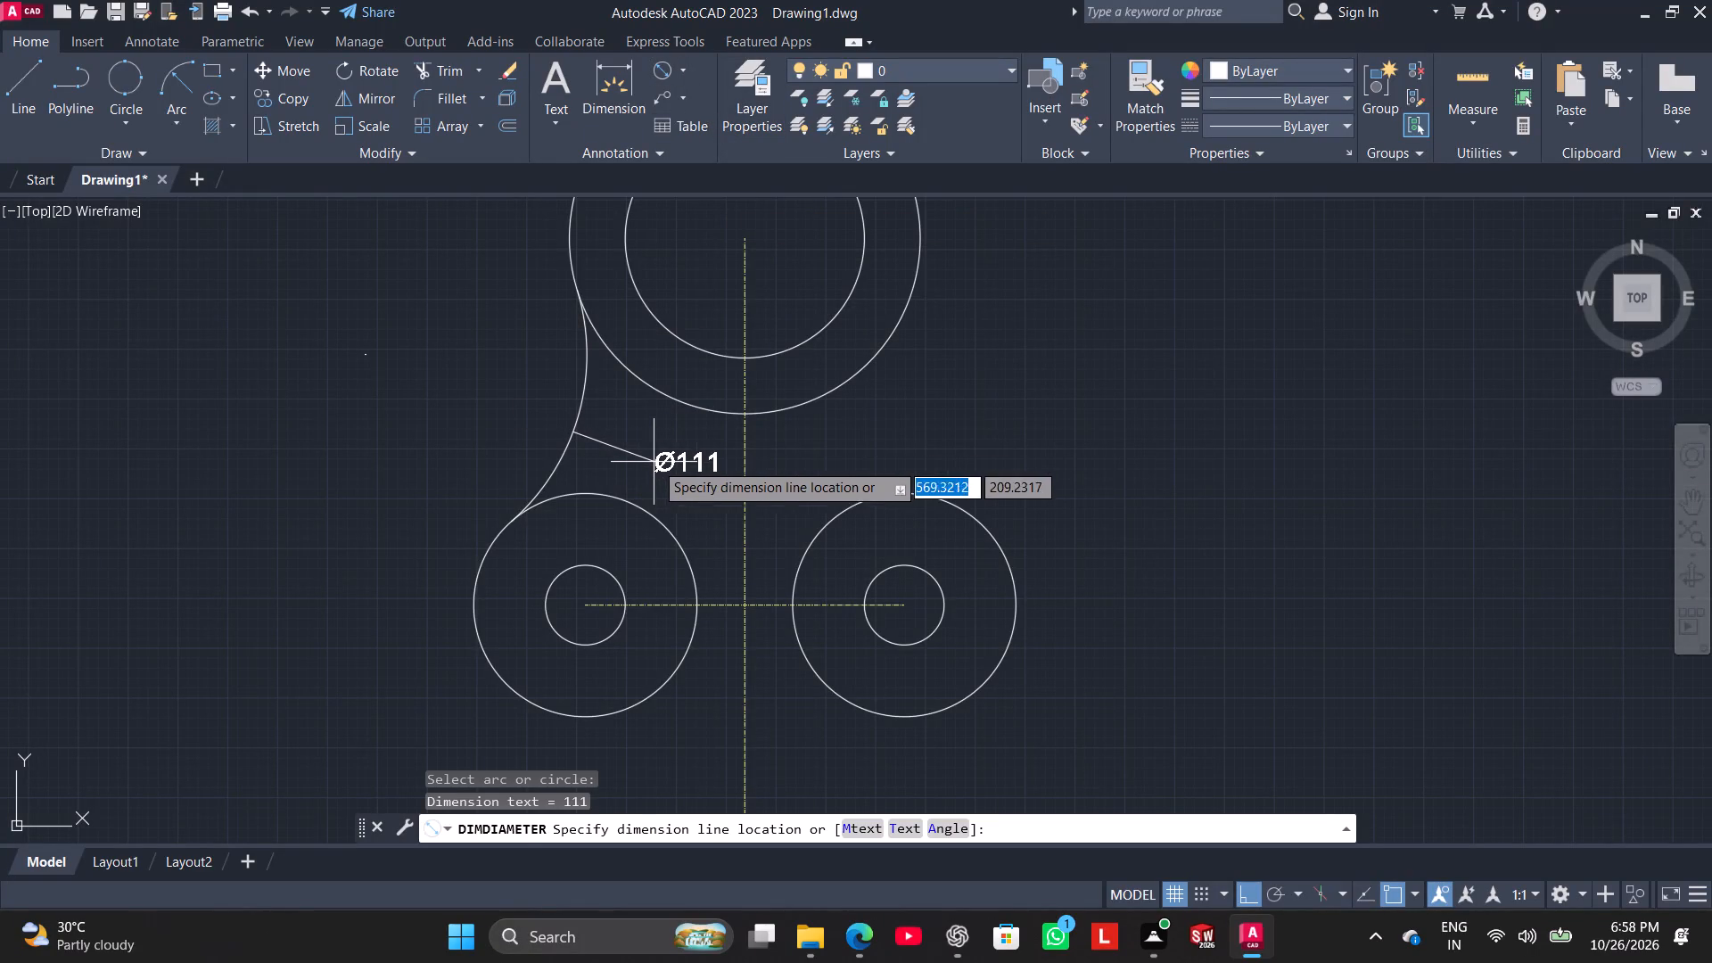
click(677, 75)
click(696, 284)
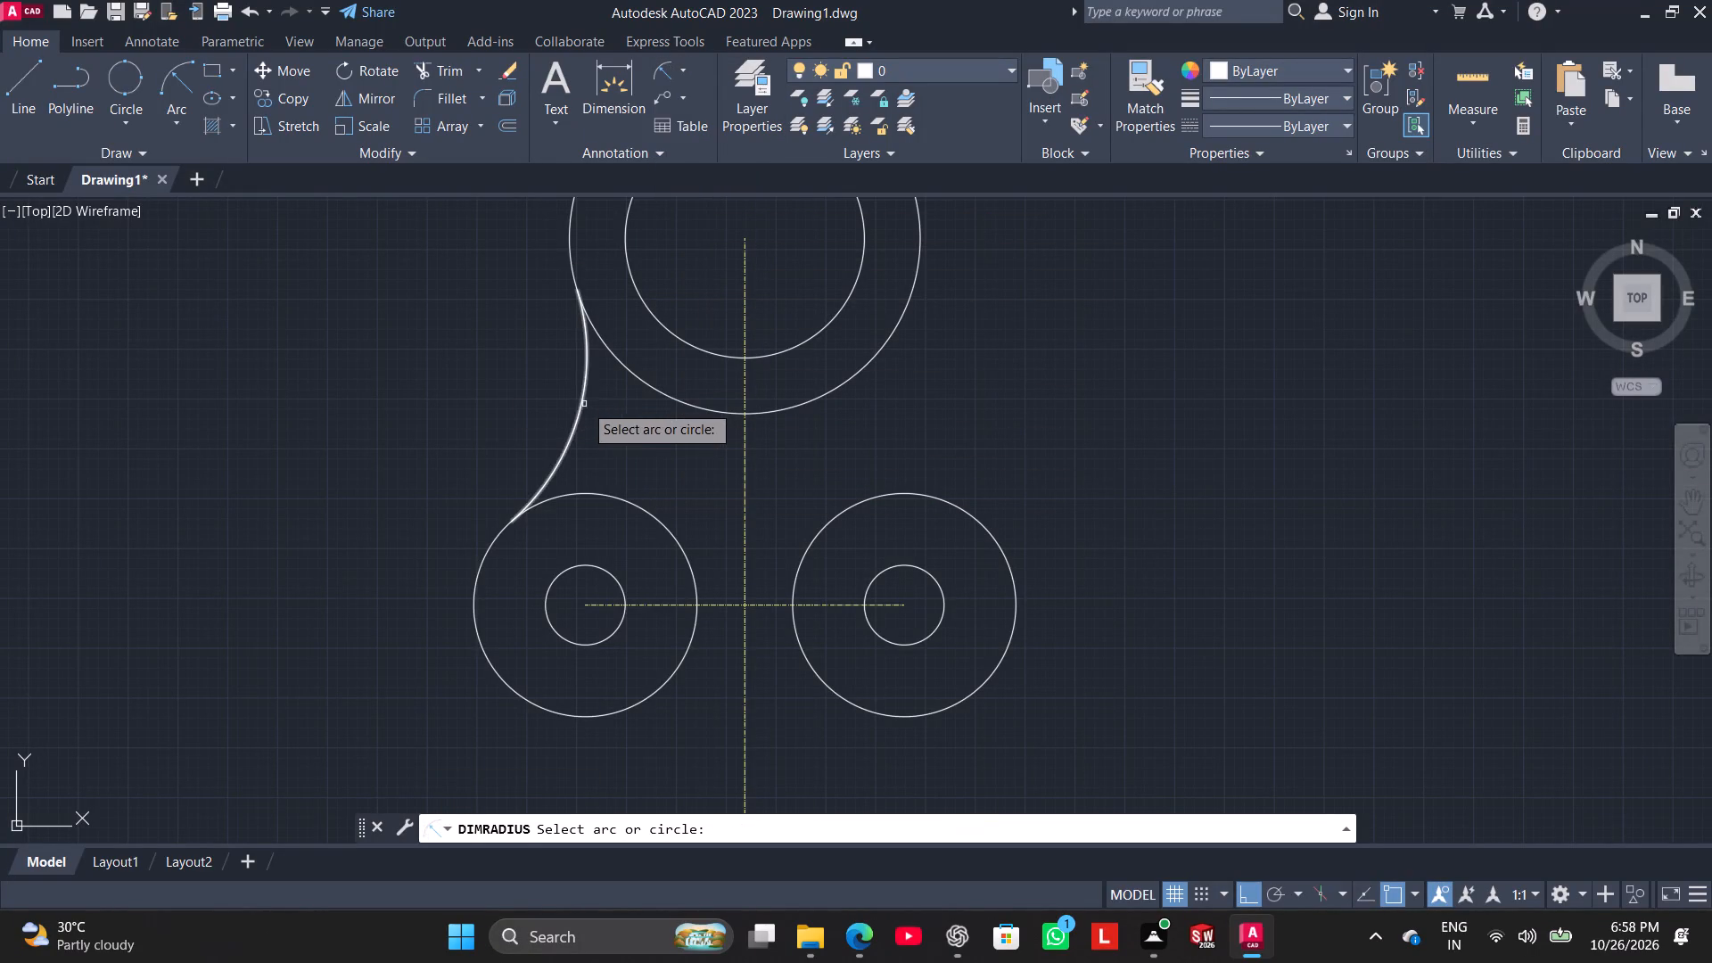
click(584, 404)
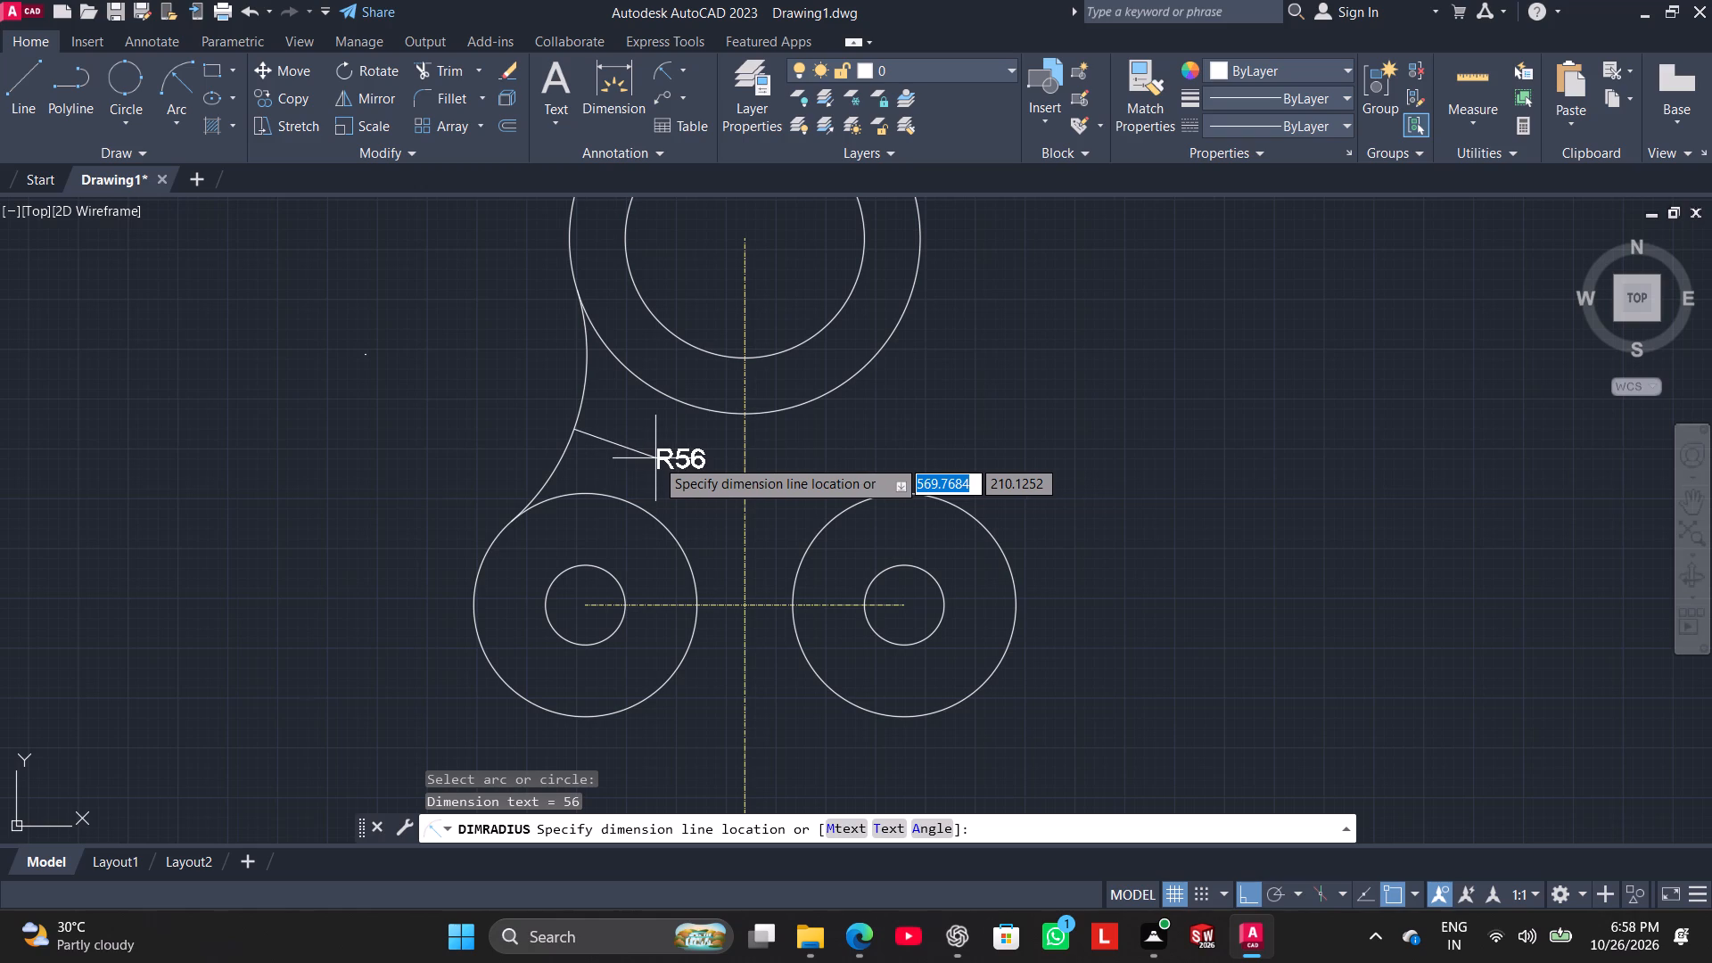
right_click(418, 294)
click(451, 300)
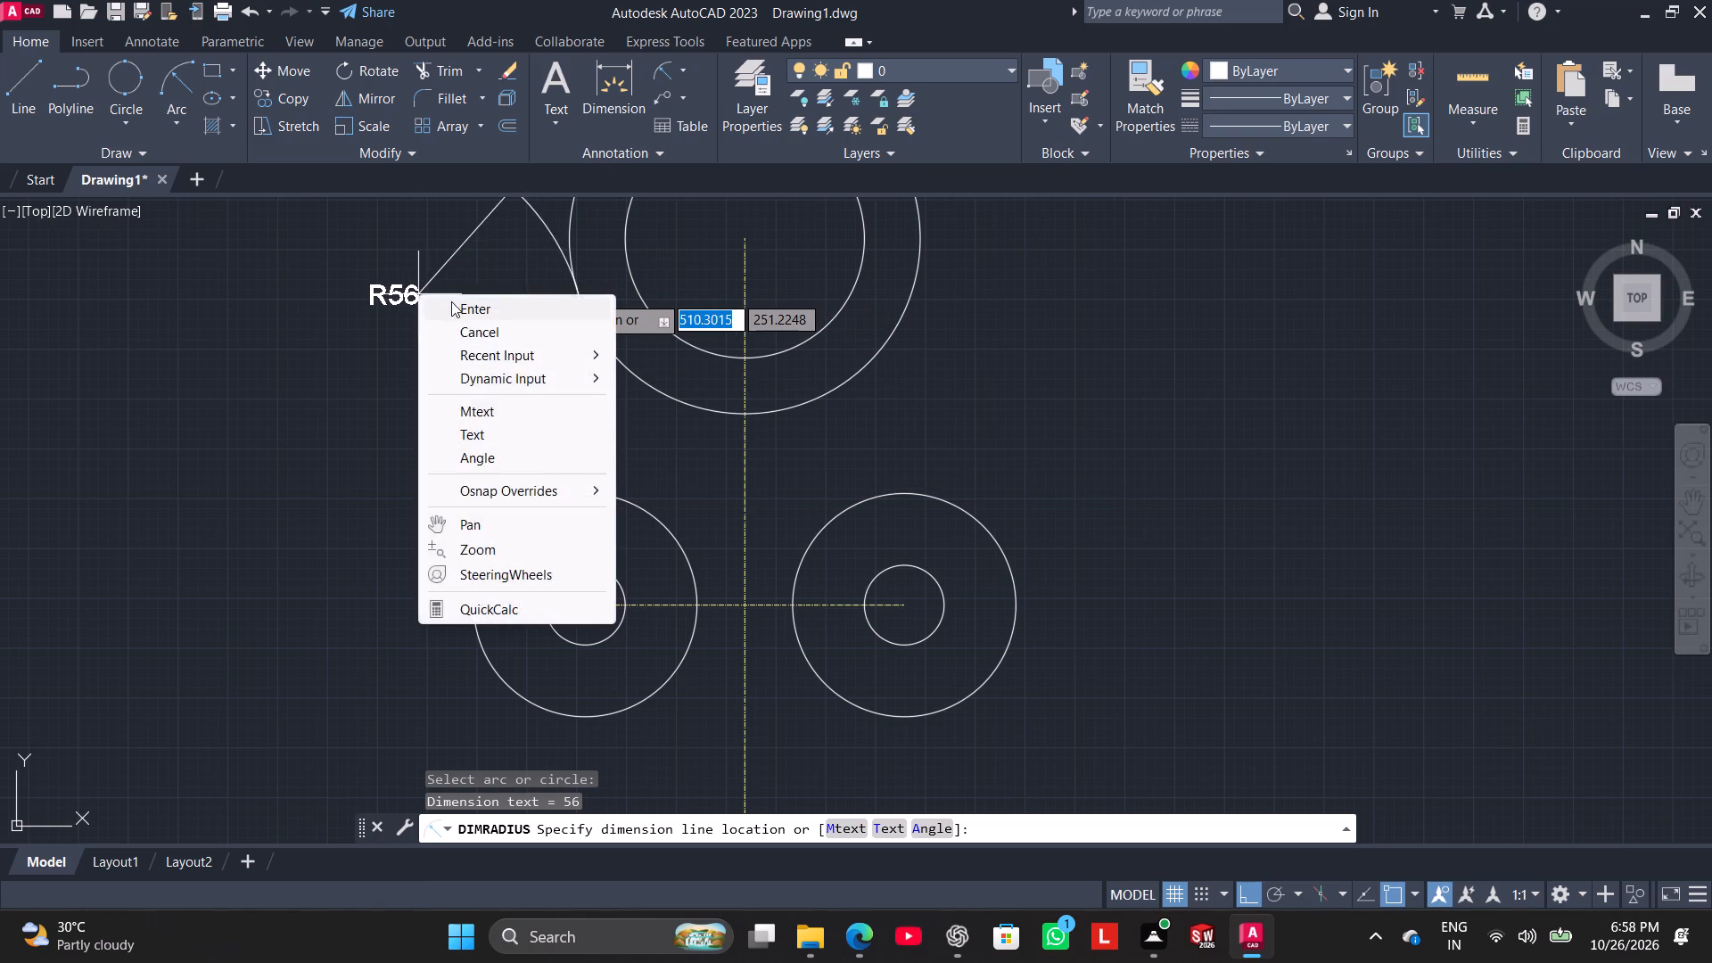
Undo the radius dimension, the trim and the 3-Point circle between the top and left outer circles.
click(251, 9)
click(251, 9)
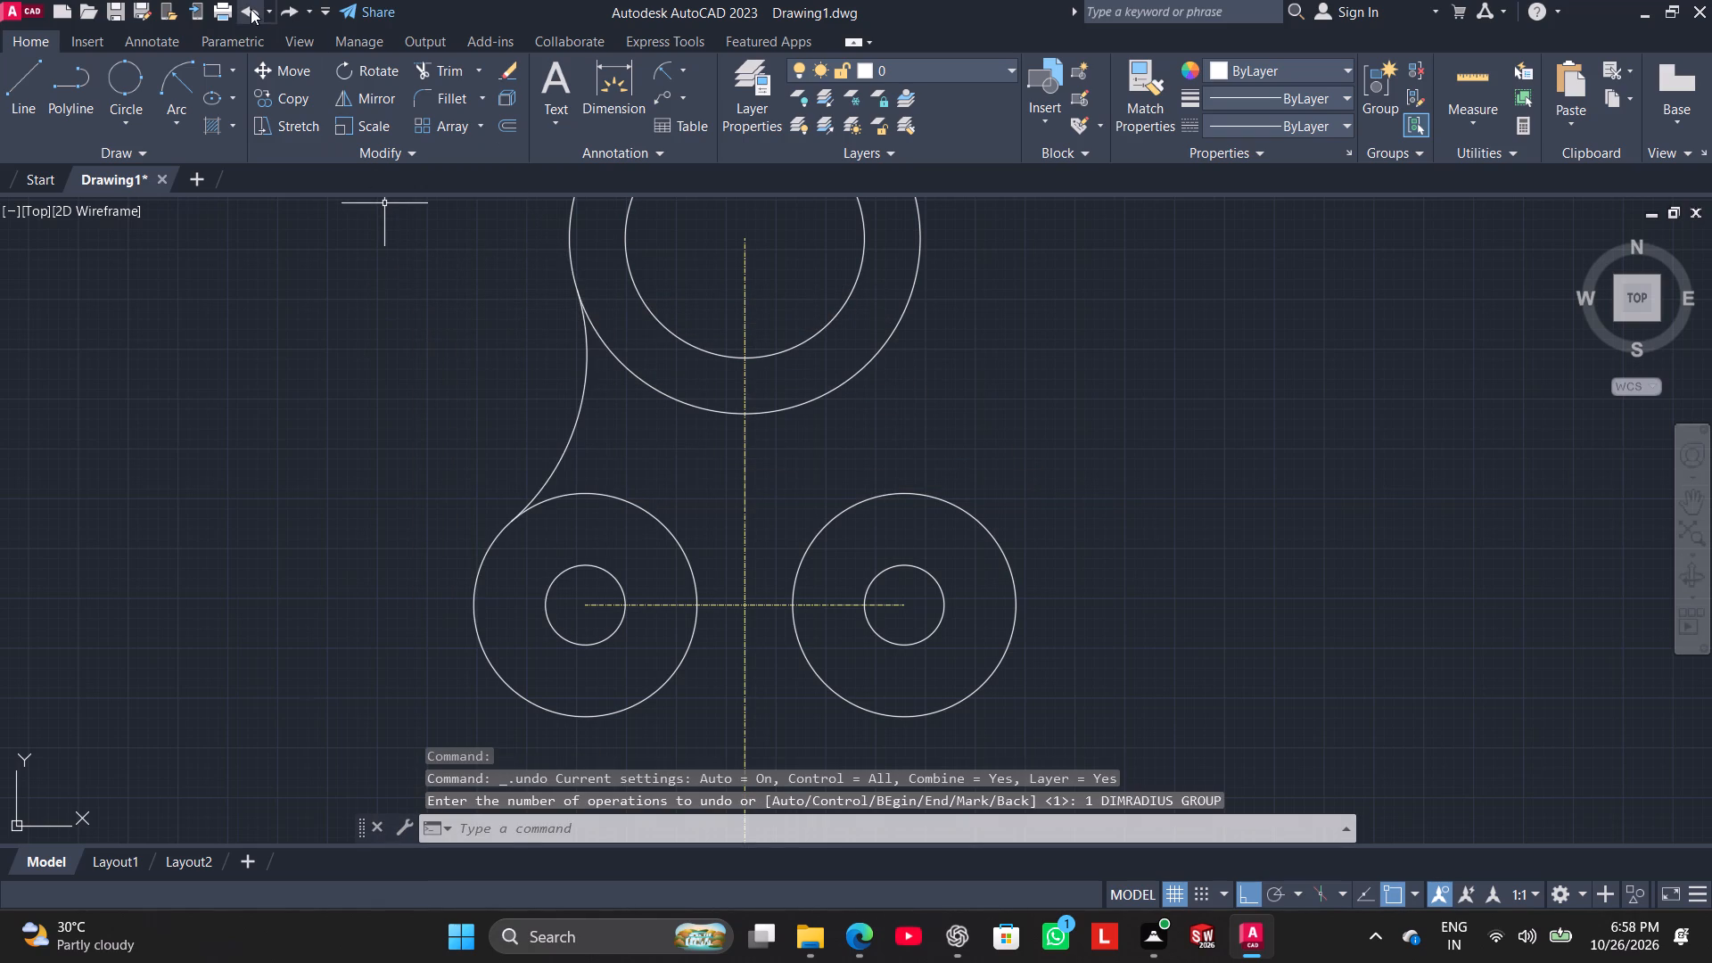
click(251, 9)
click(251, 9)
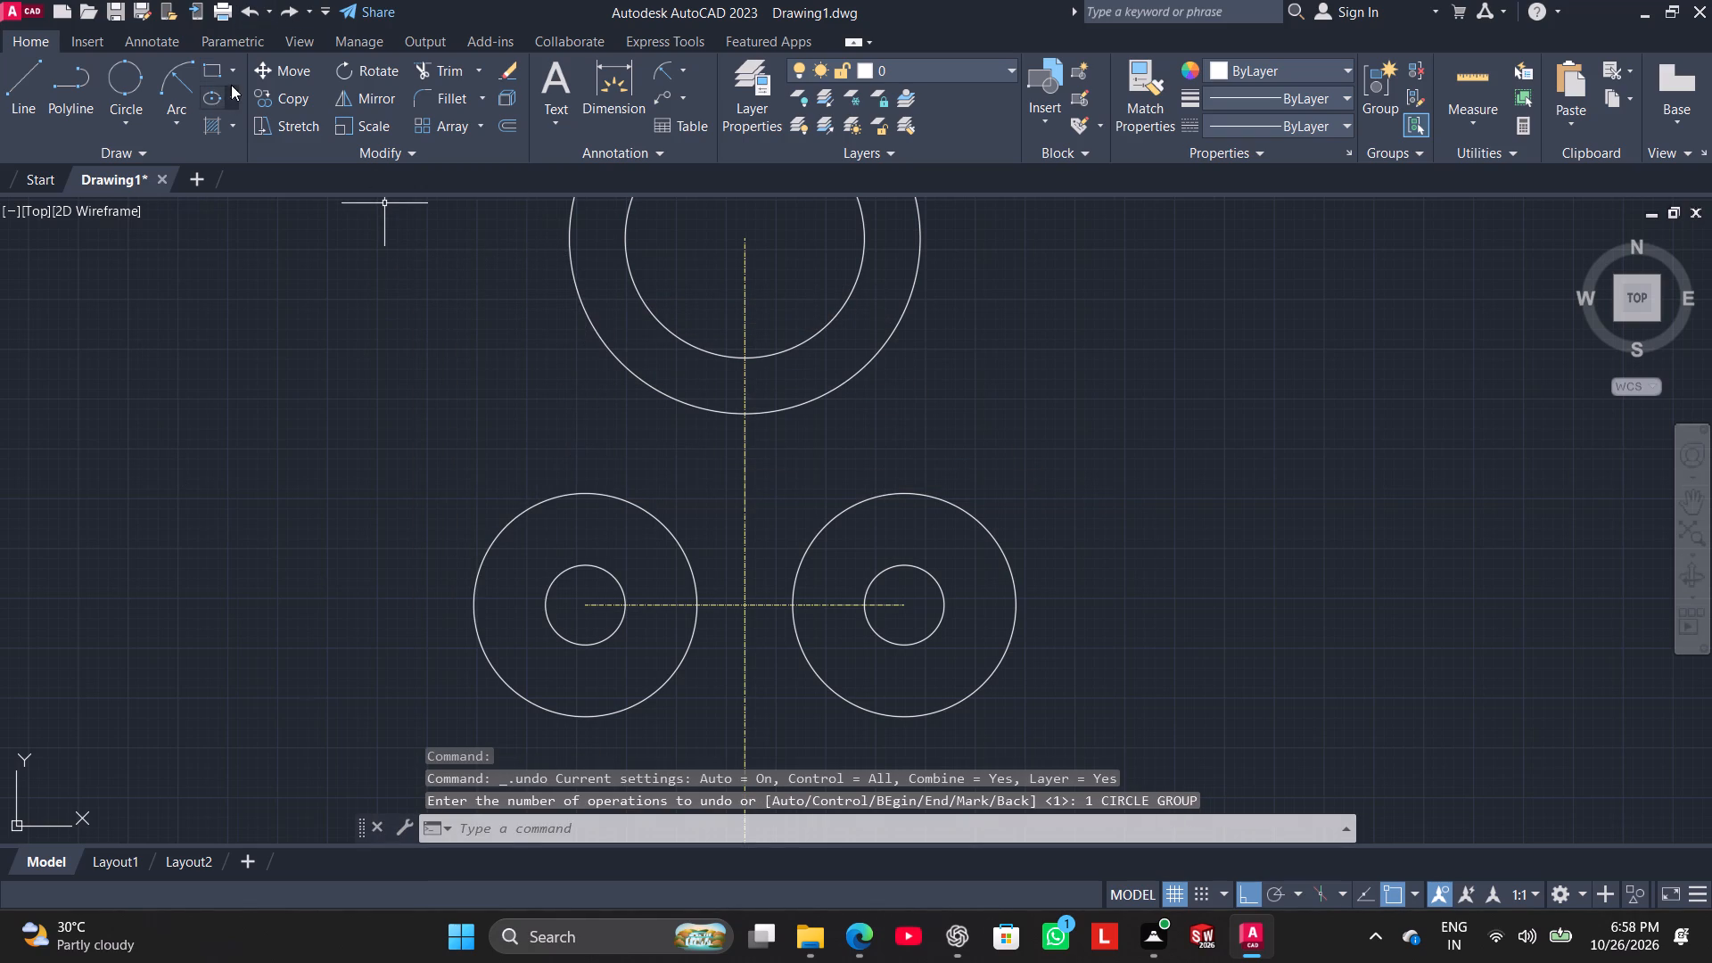
Draw a Start, End, Radius arc from the left outer circle to the top outer circle with radius 50.
click(186, 118)
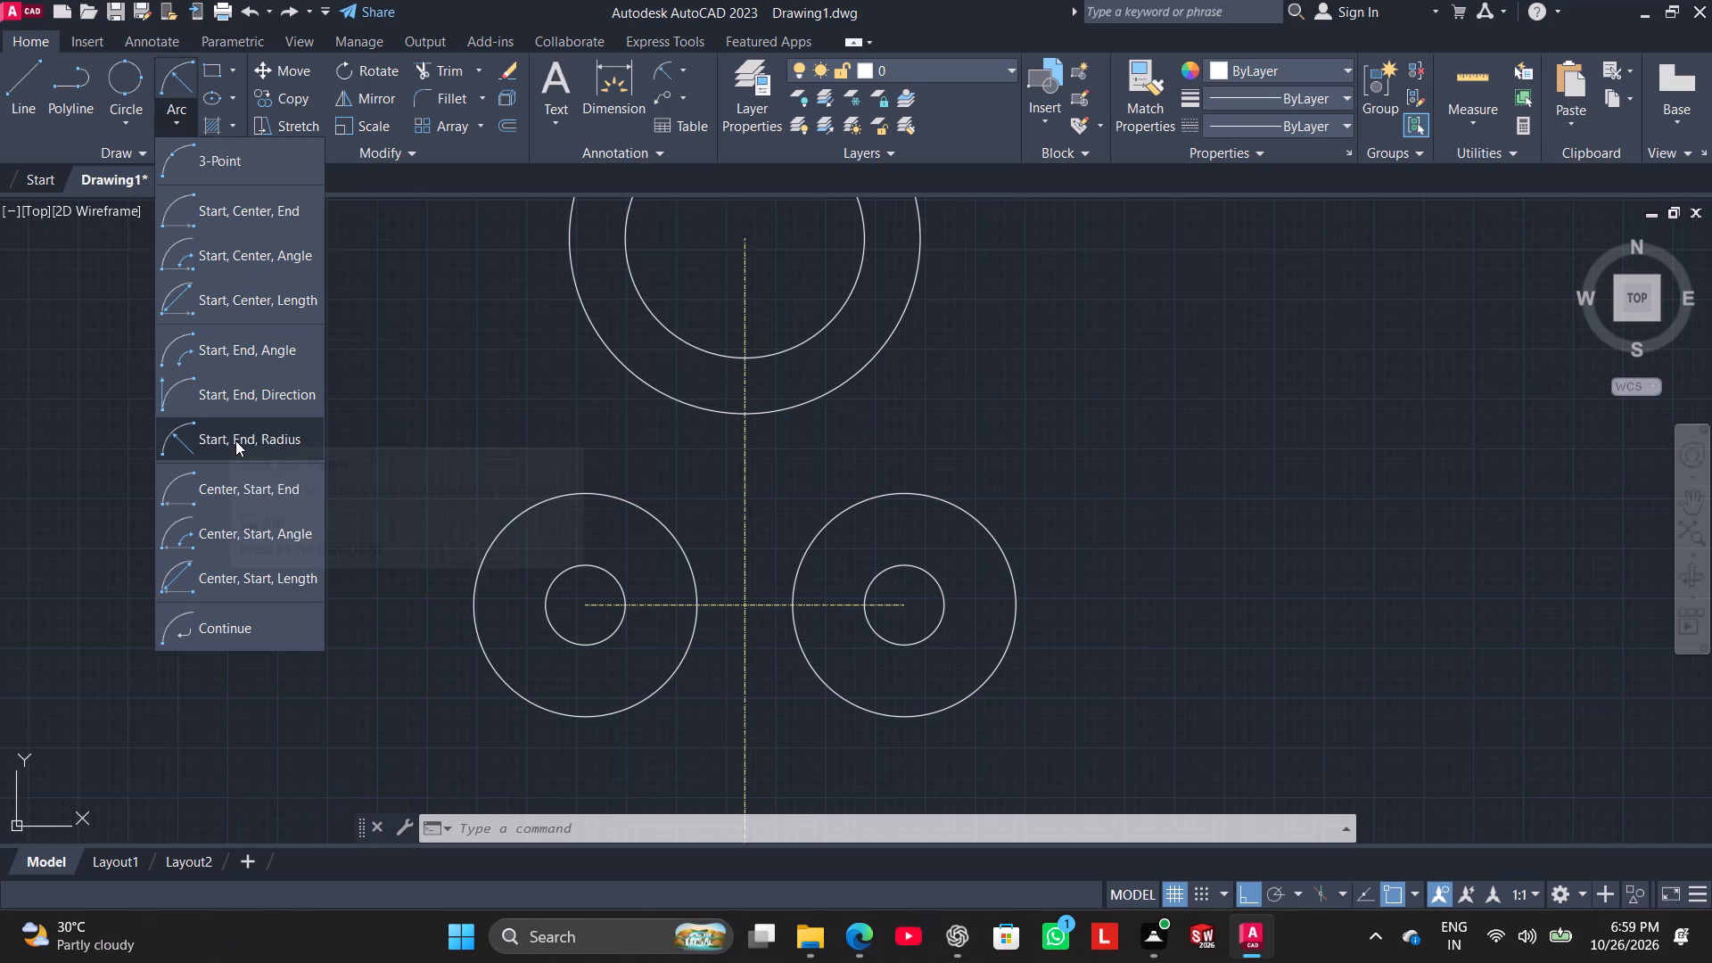
click(244, 440)
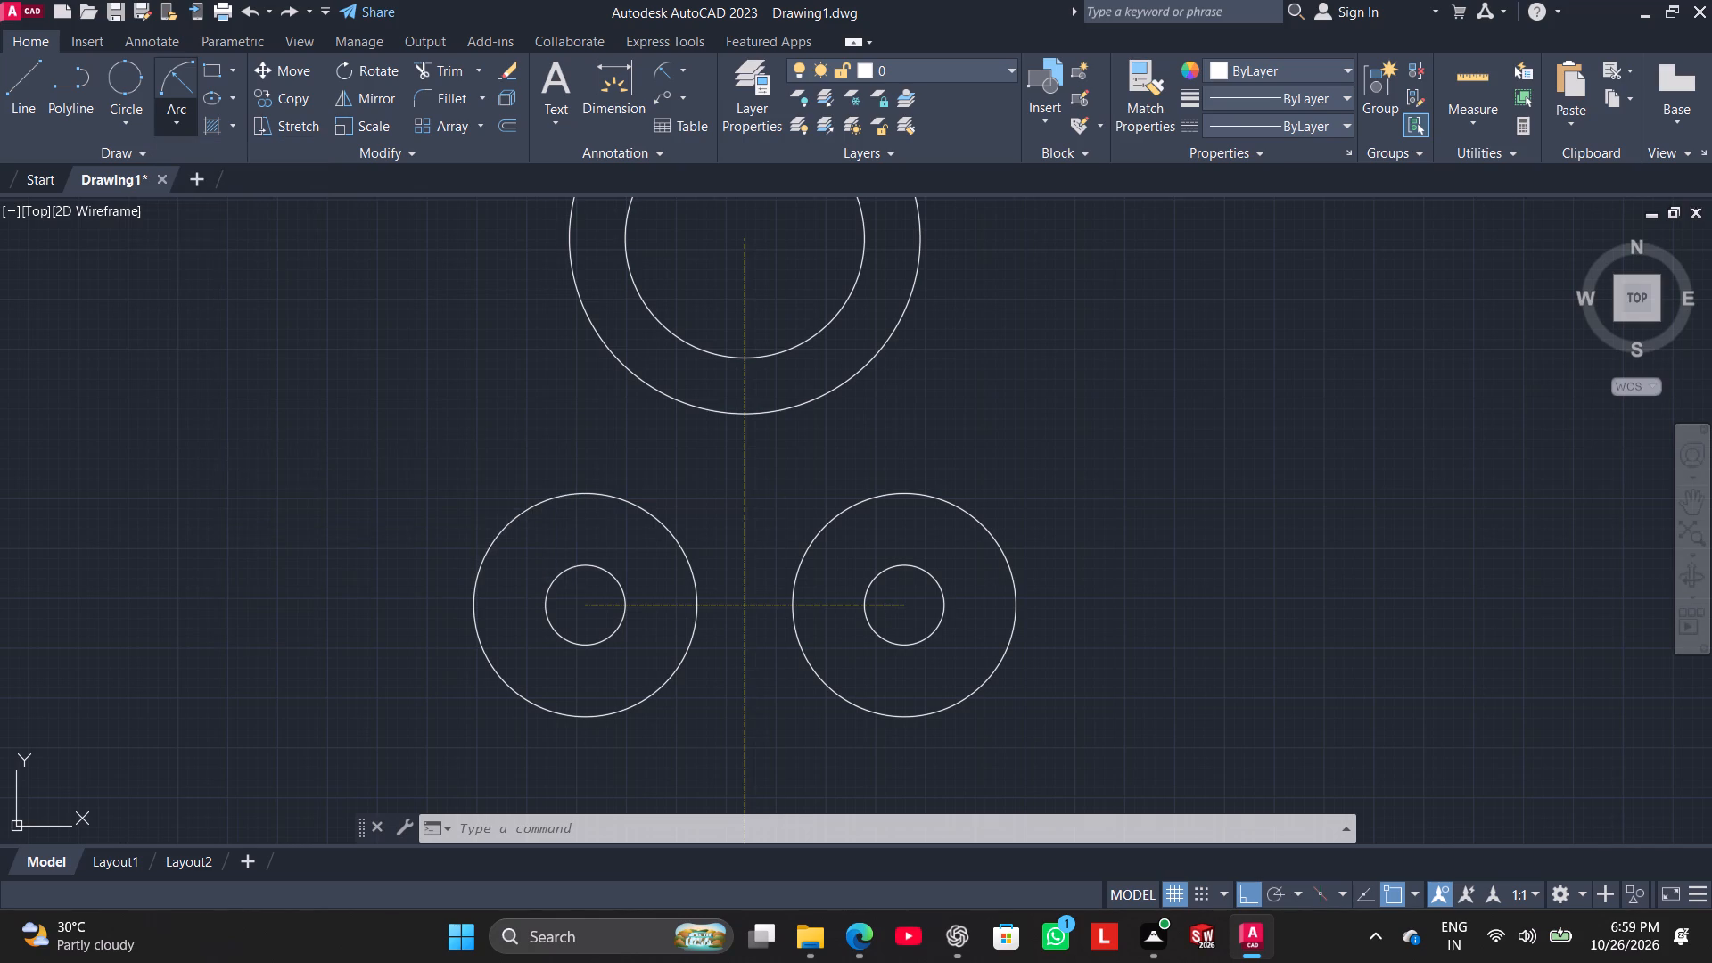
click(549, 505)
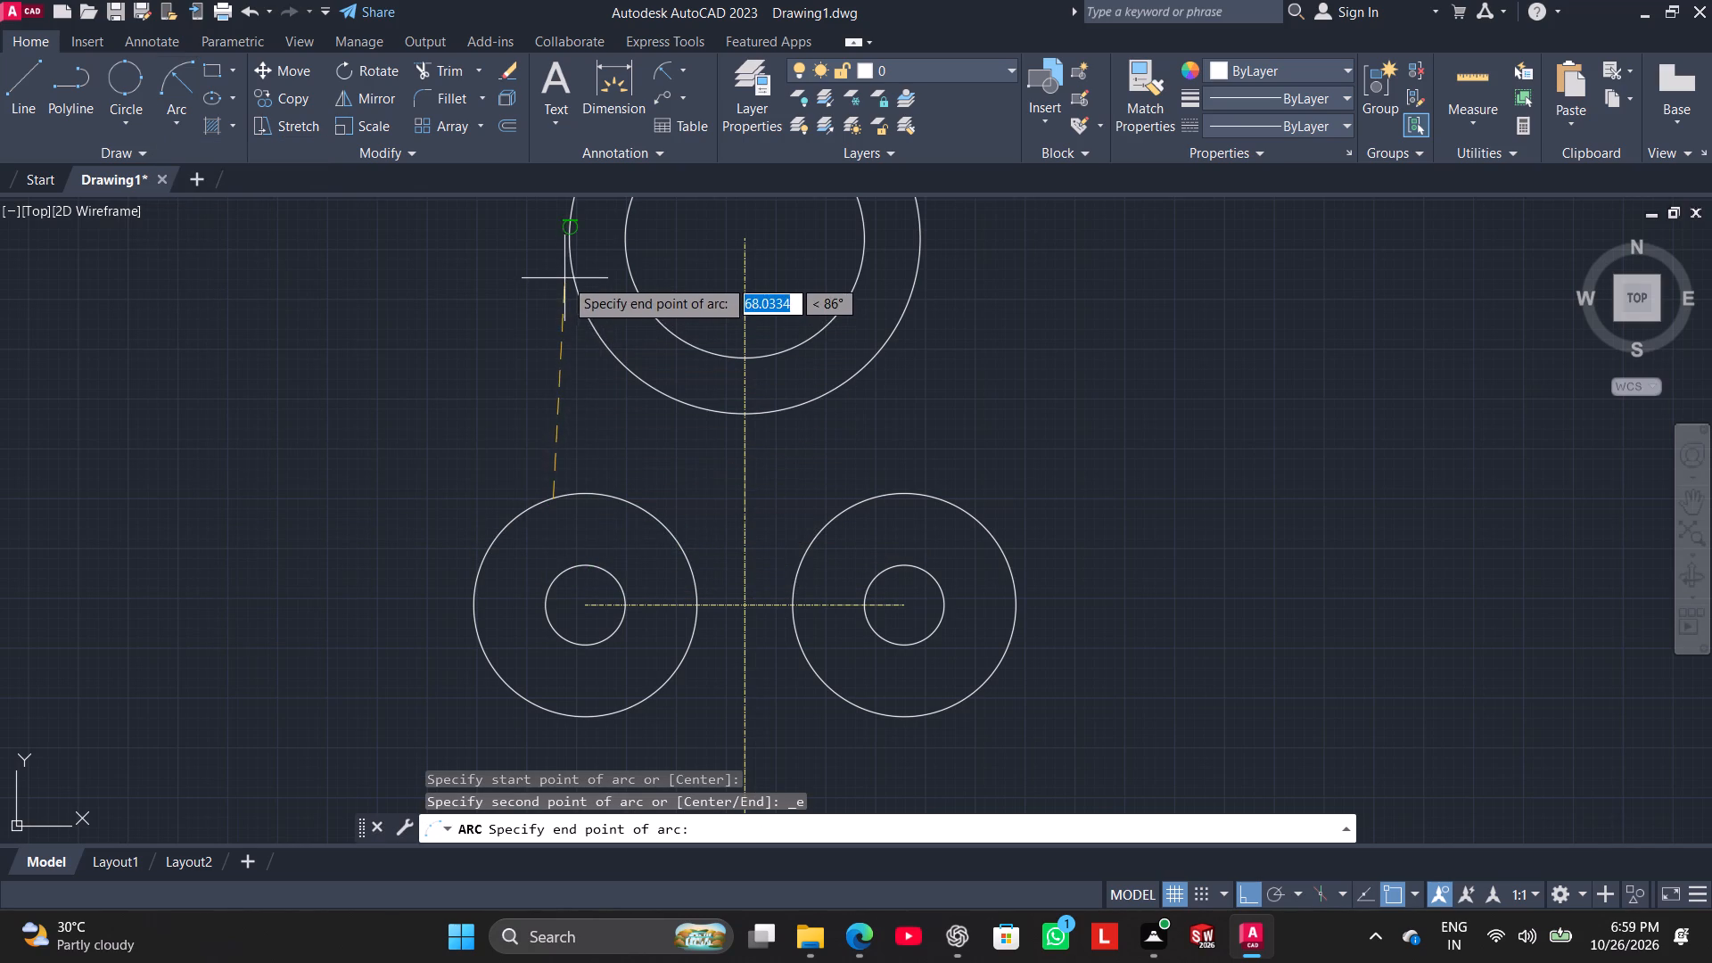
click(566, 267)
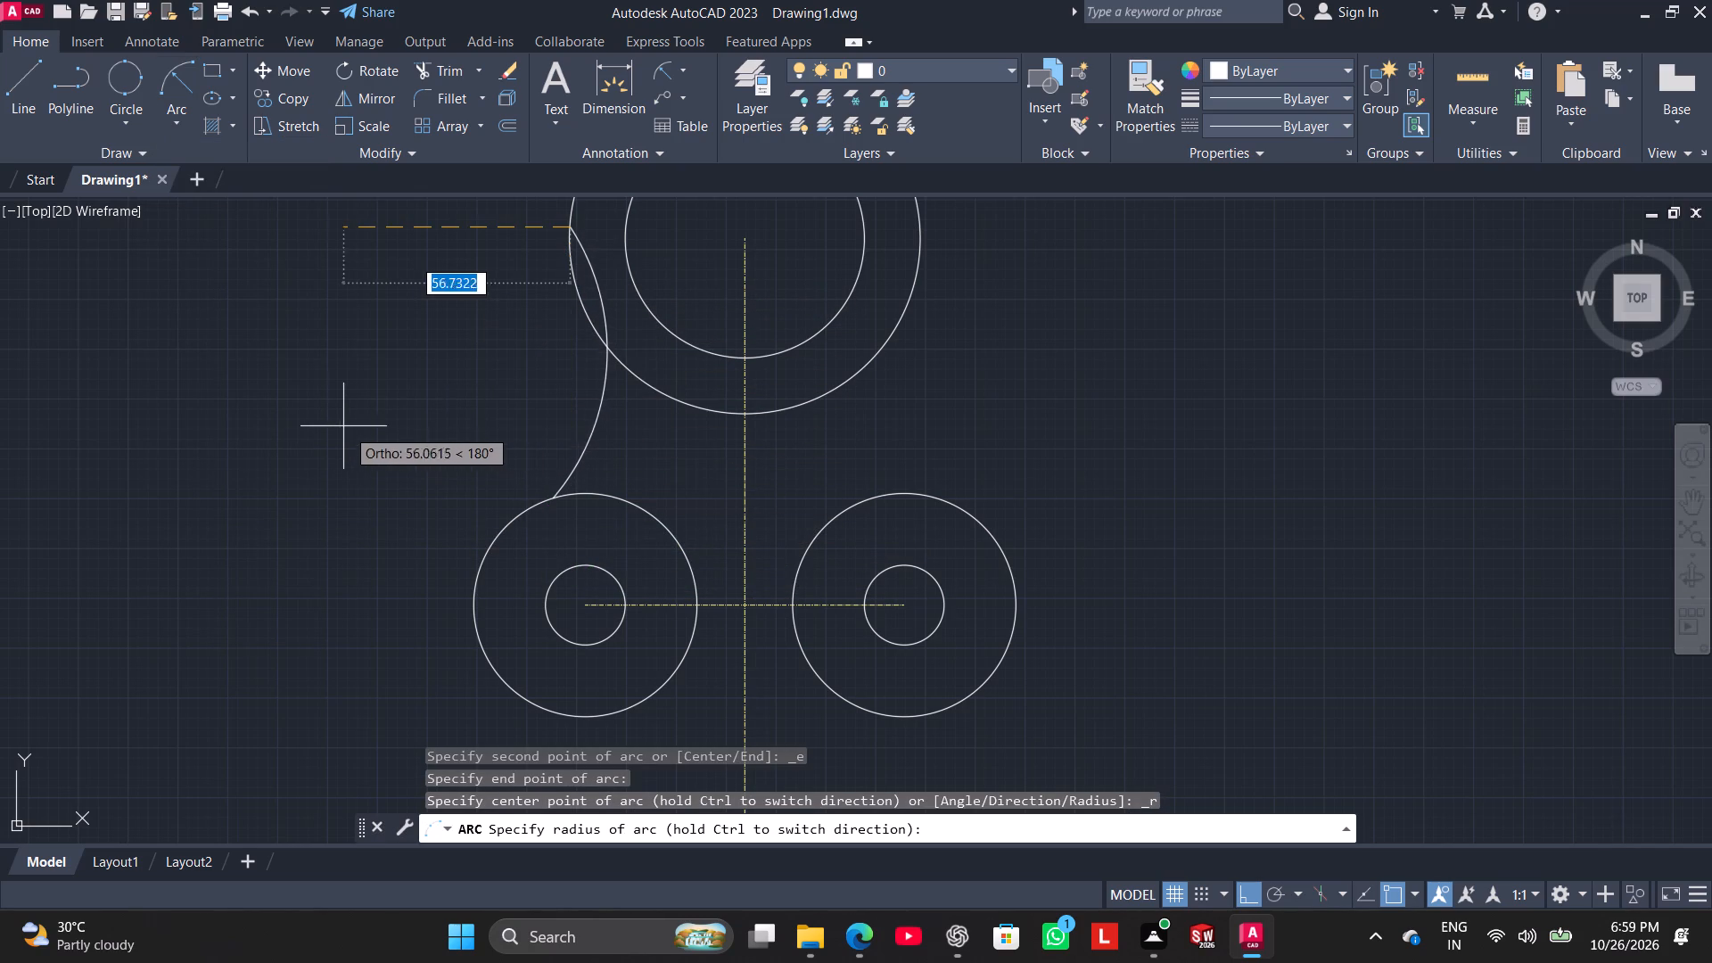
text(50)
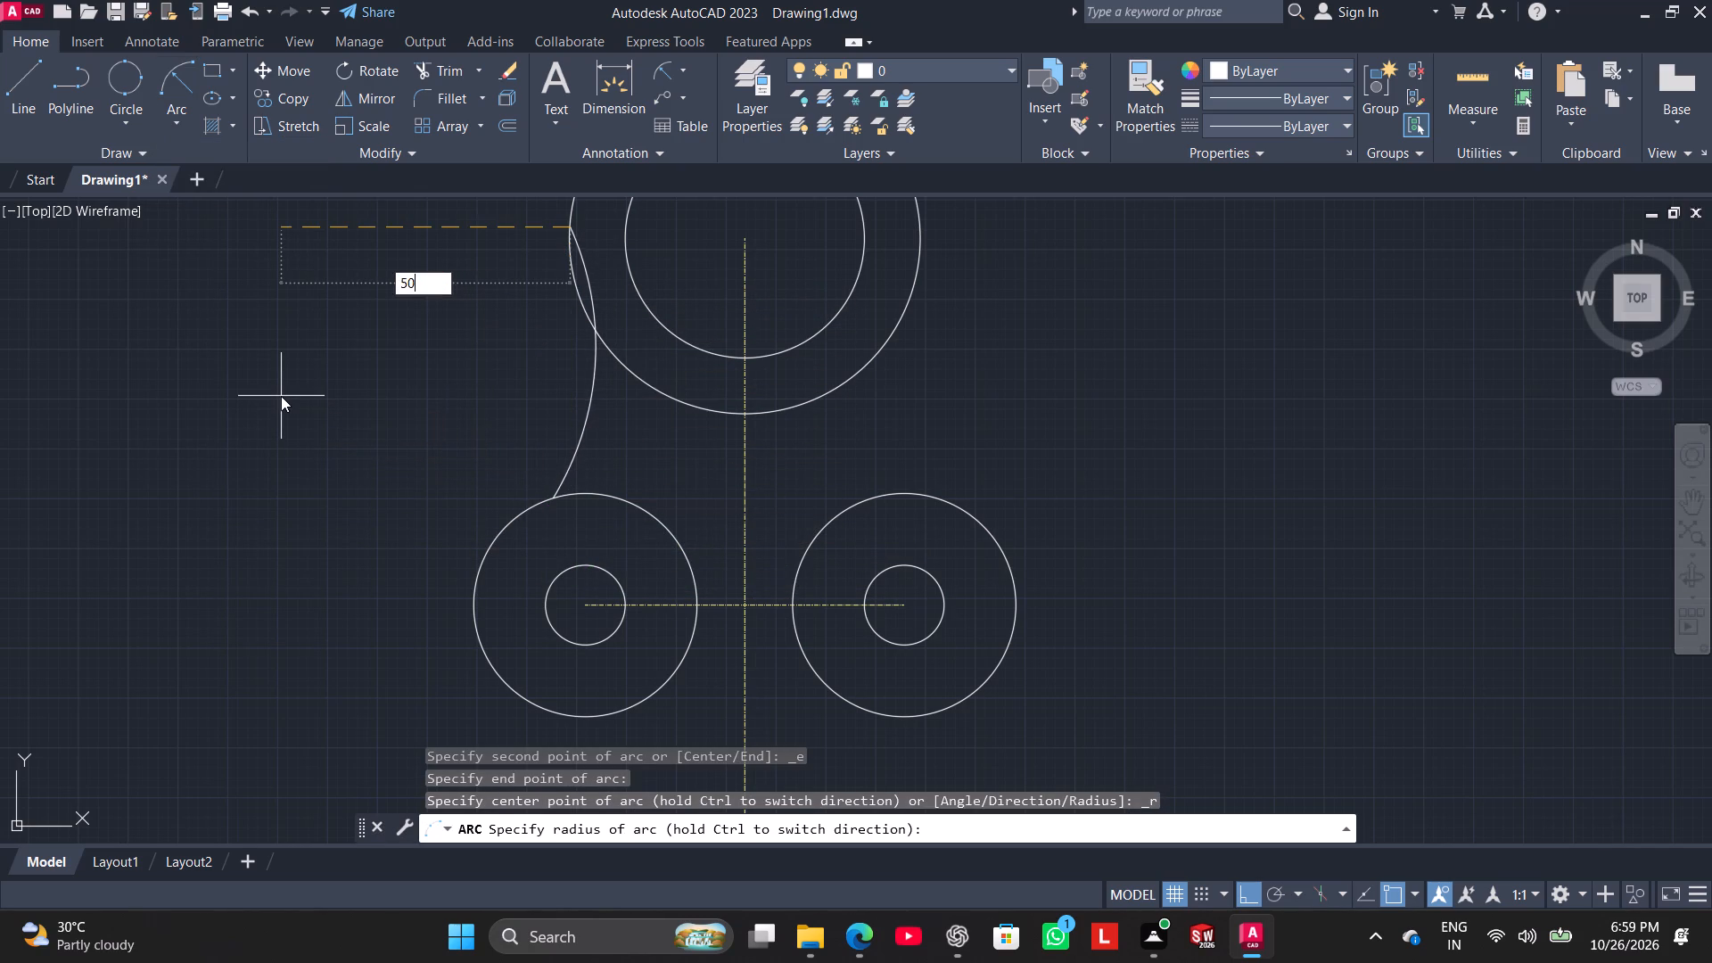
key(Return)
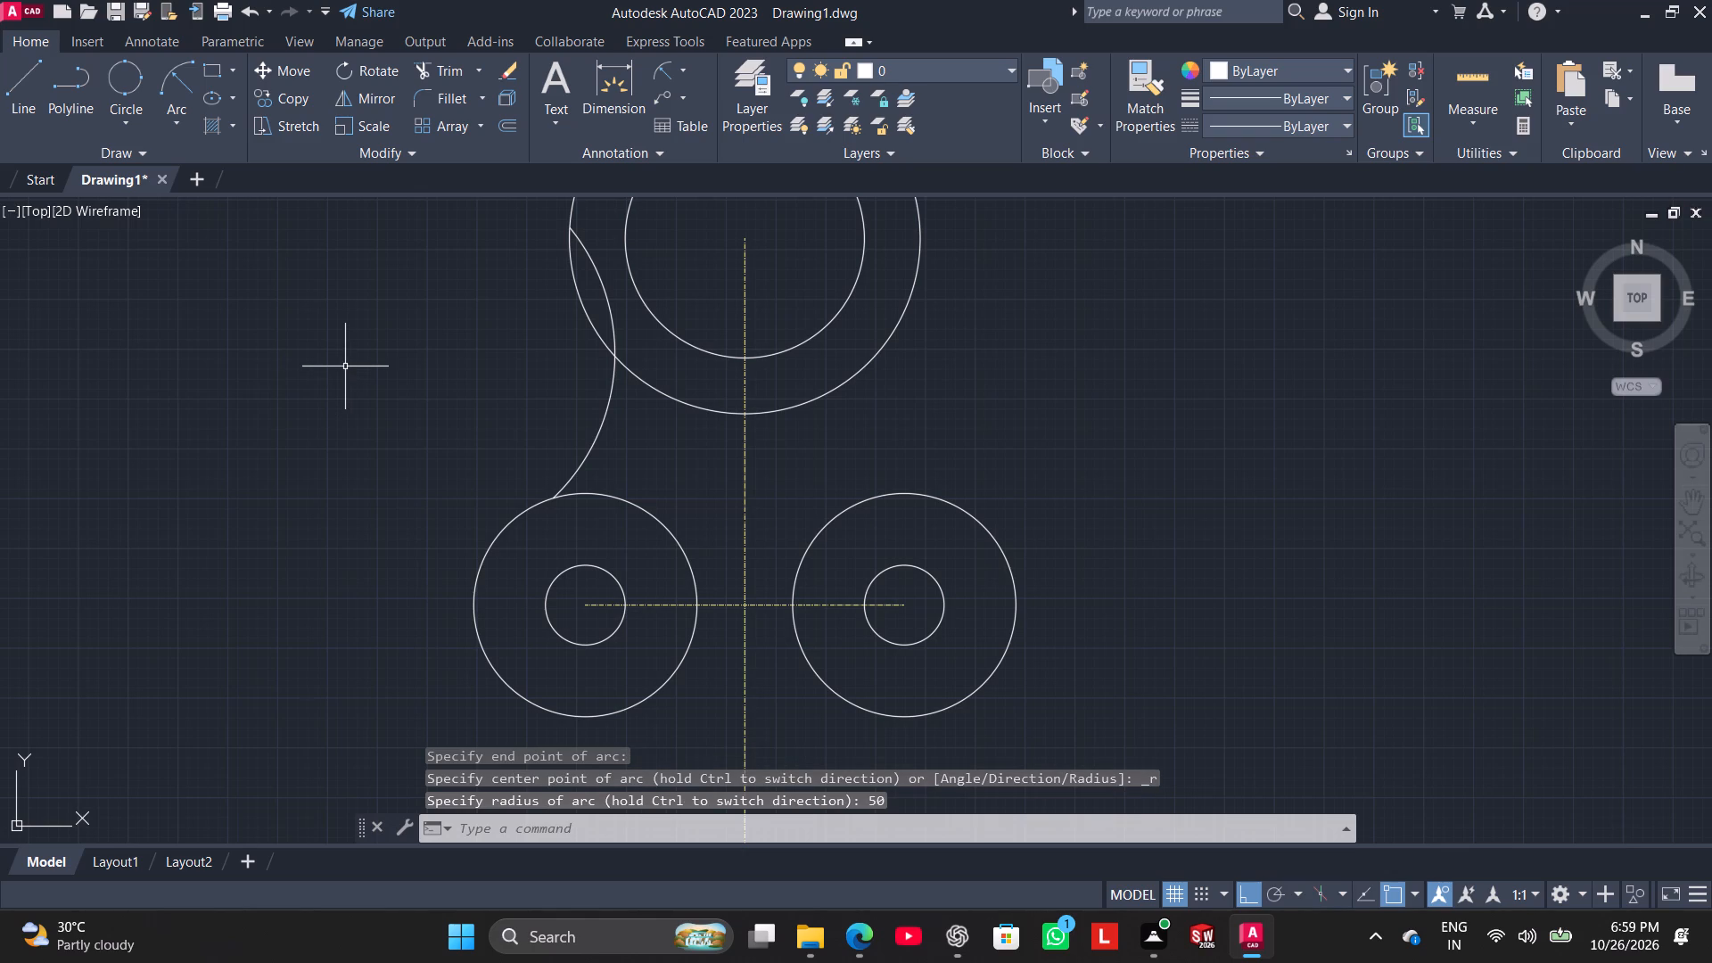
Undo the radius 50 arc between the left and top outer circles.
right_click(399, 350)
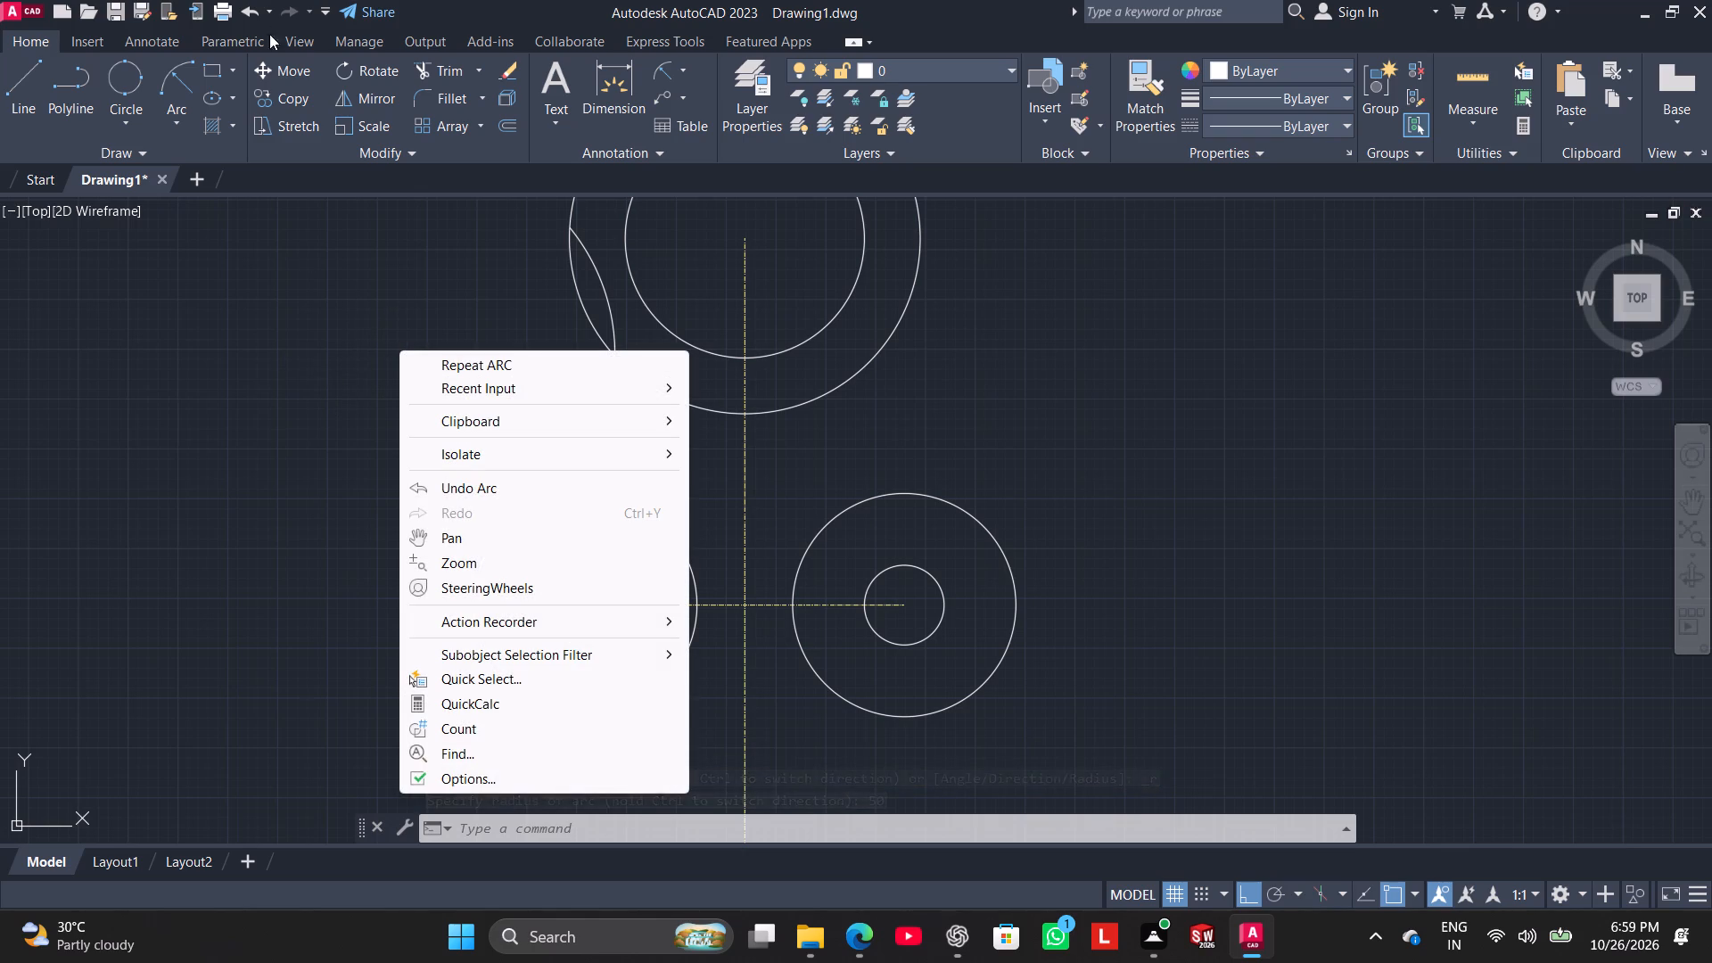
click(248, 12)
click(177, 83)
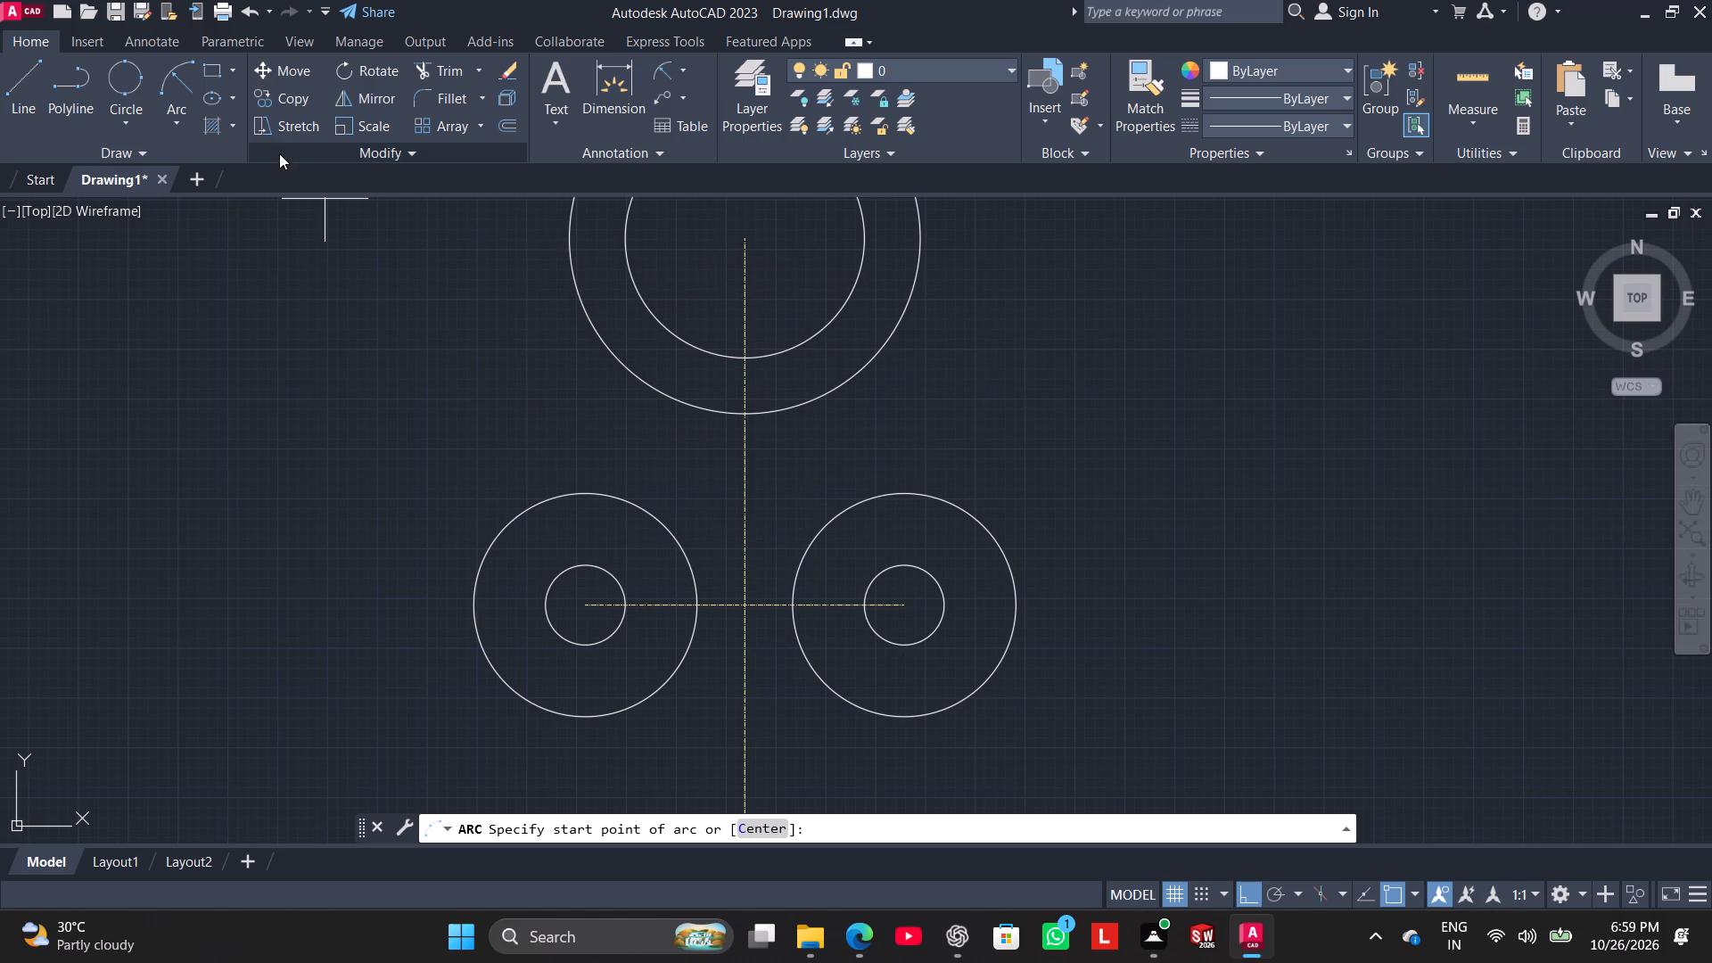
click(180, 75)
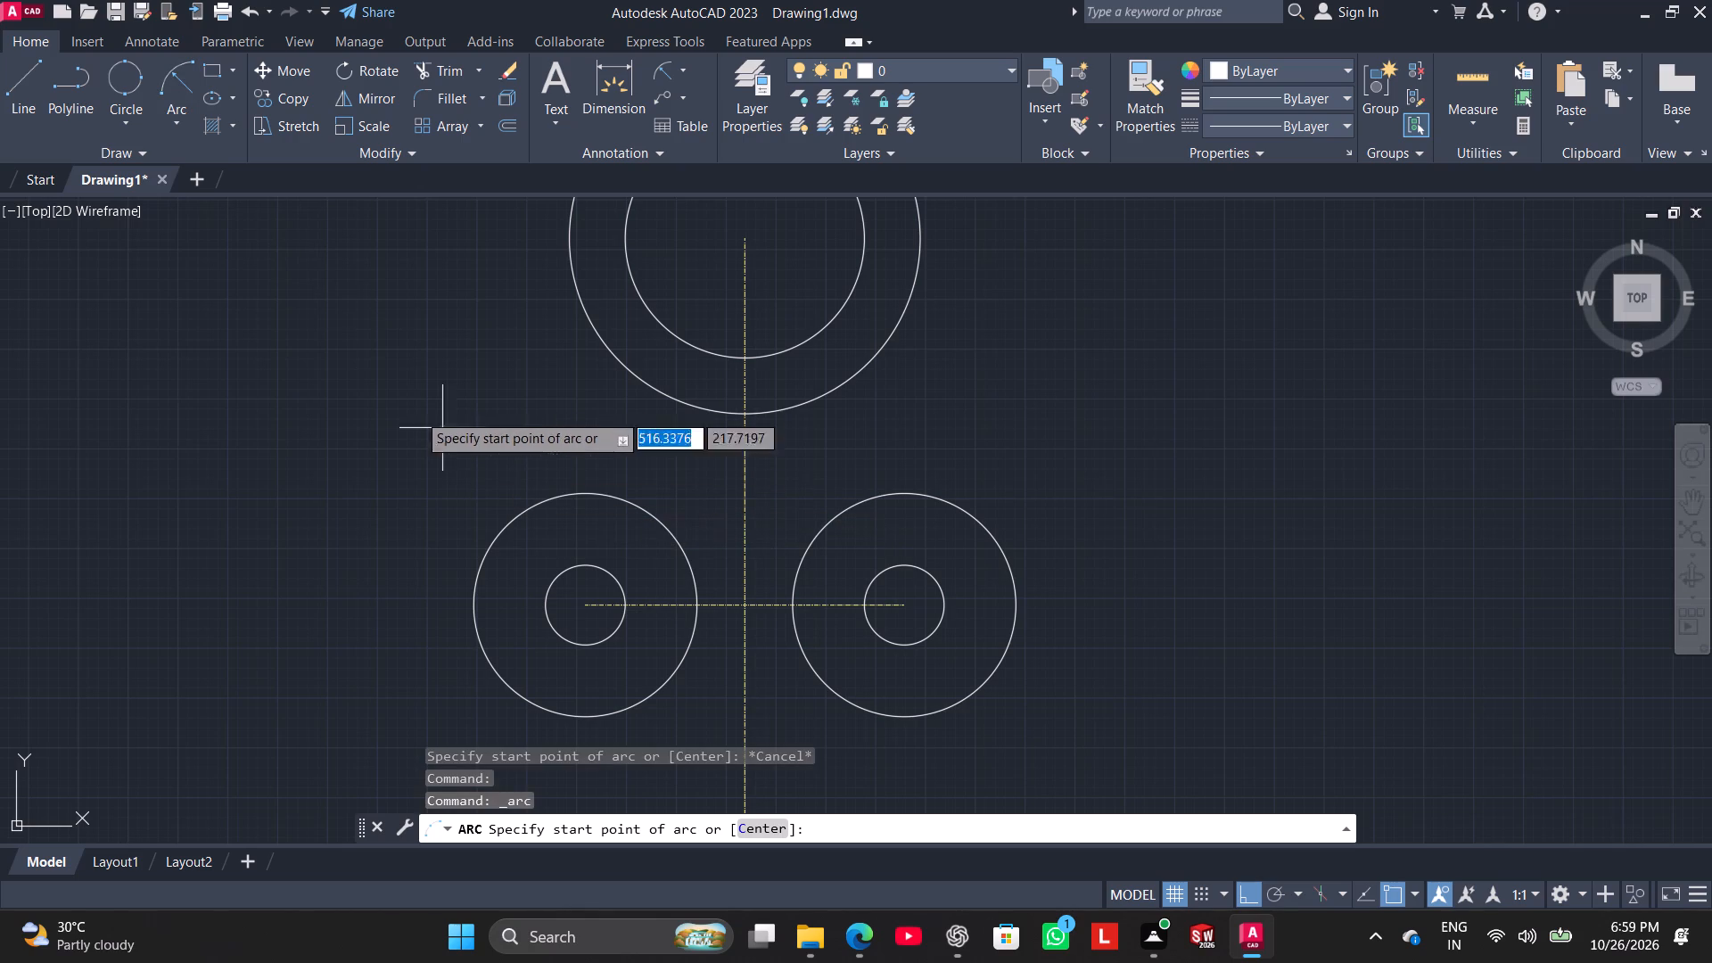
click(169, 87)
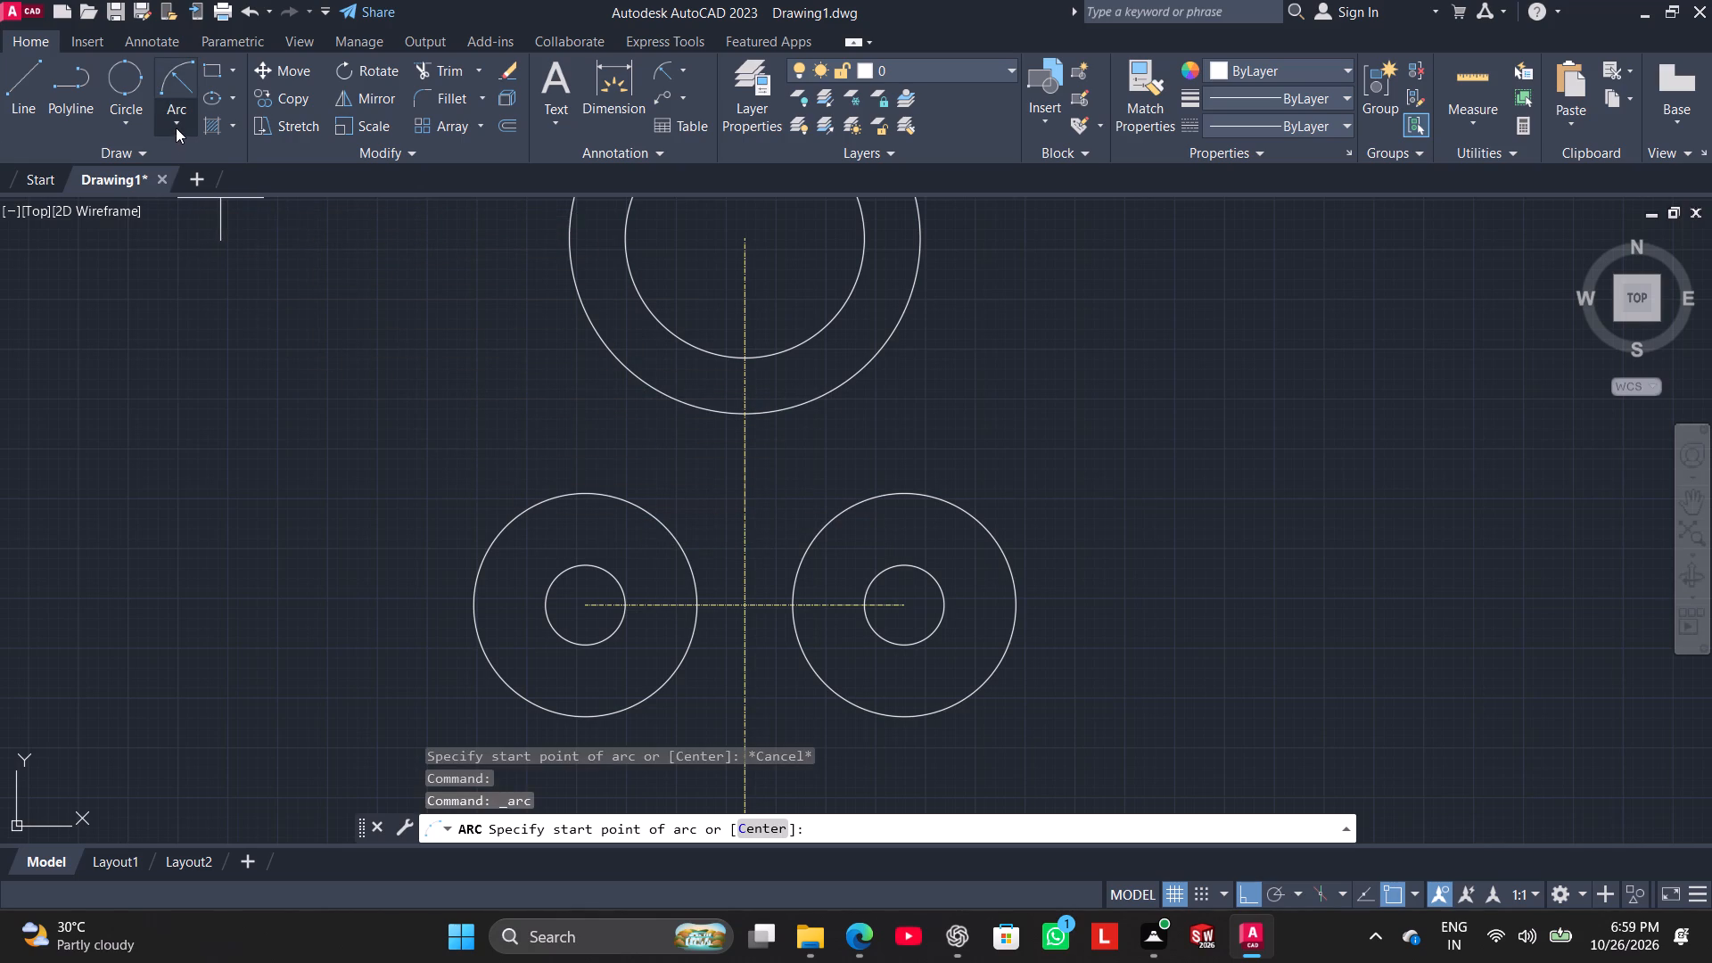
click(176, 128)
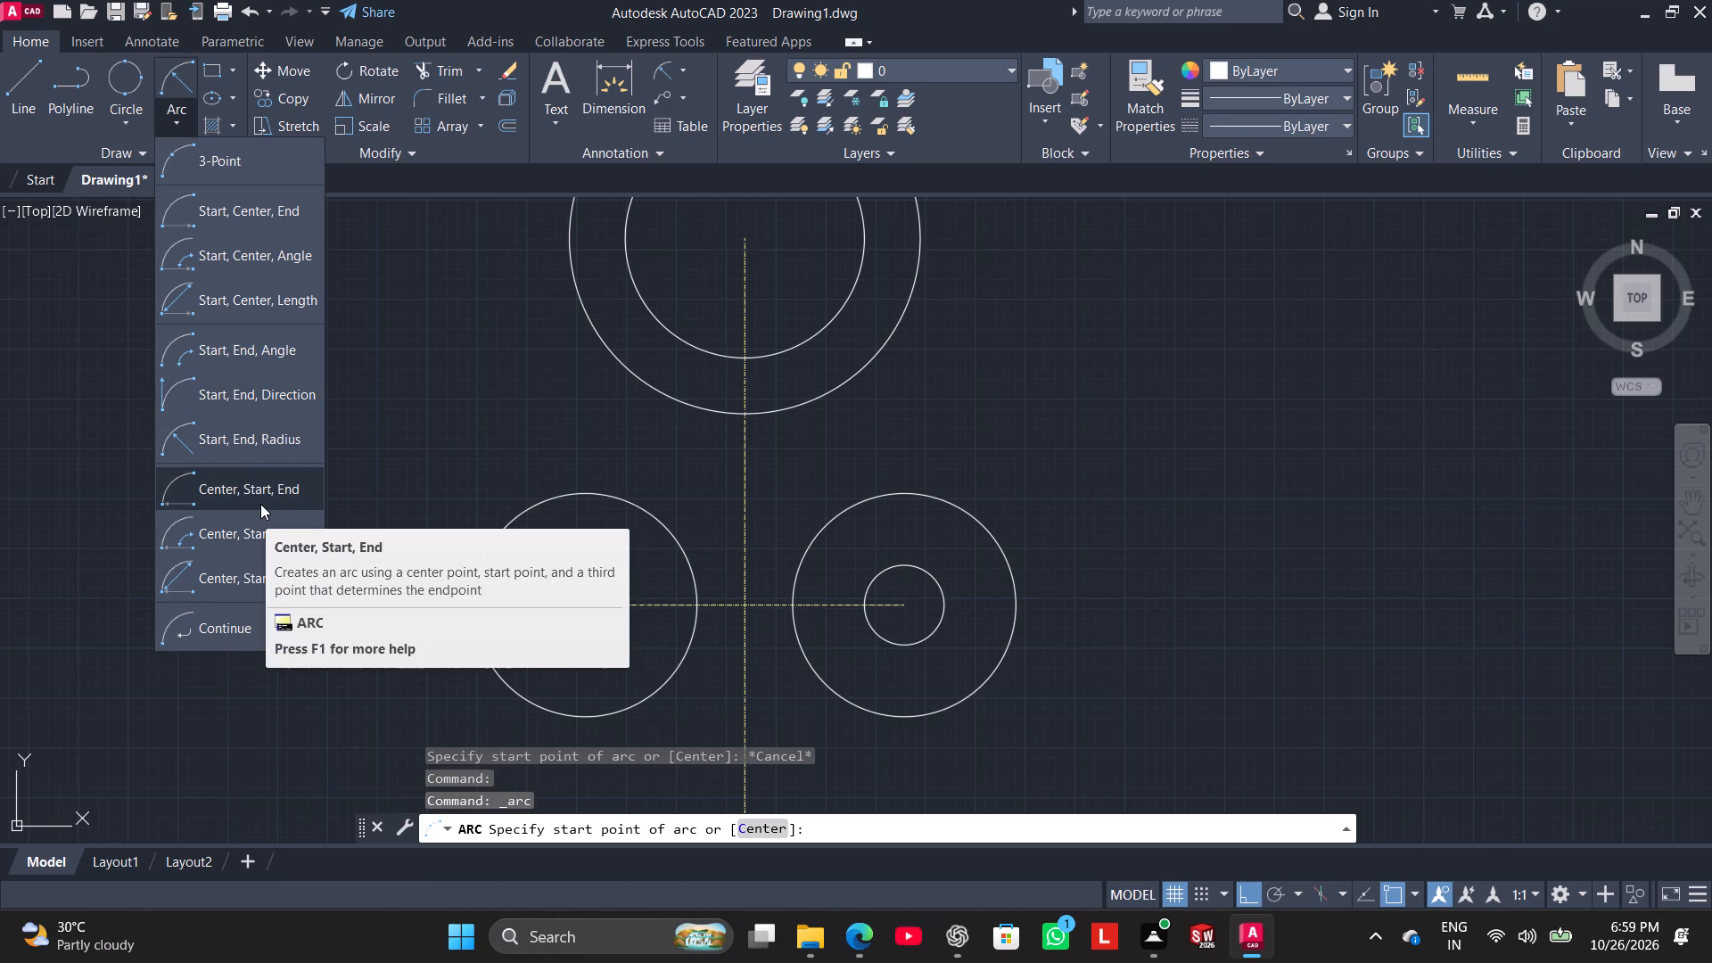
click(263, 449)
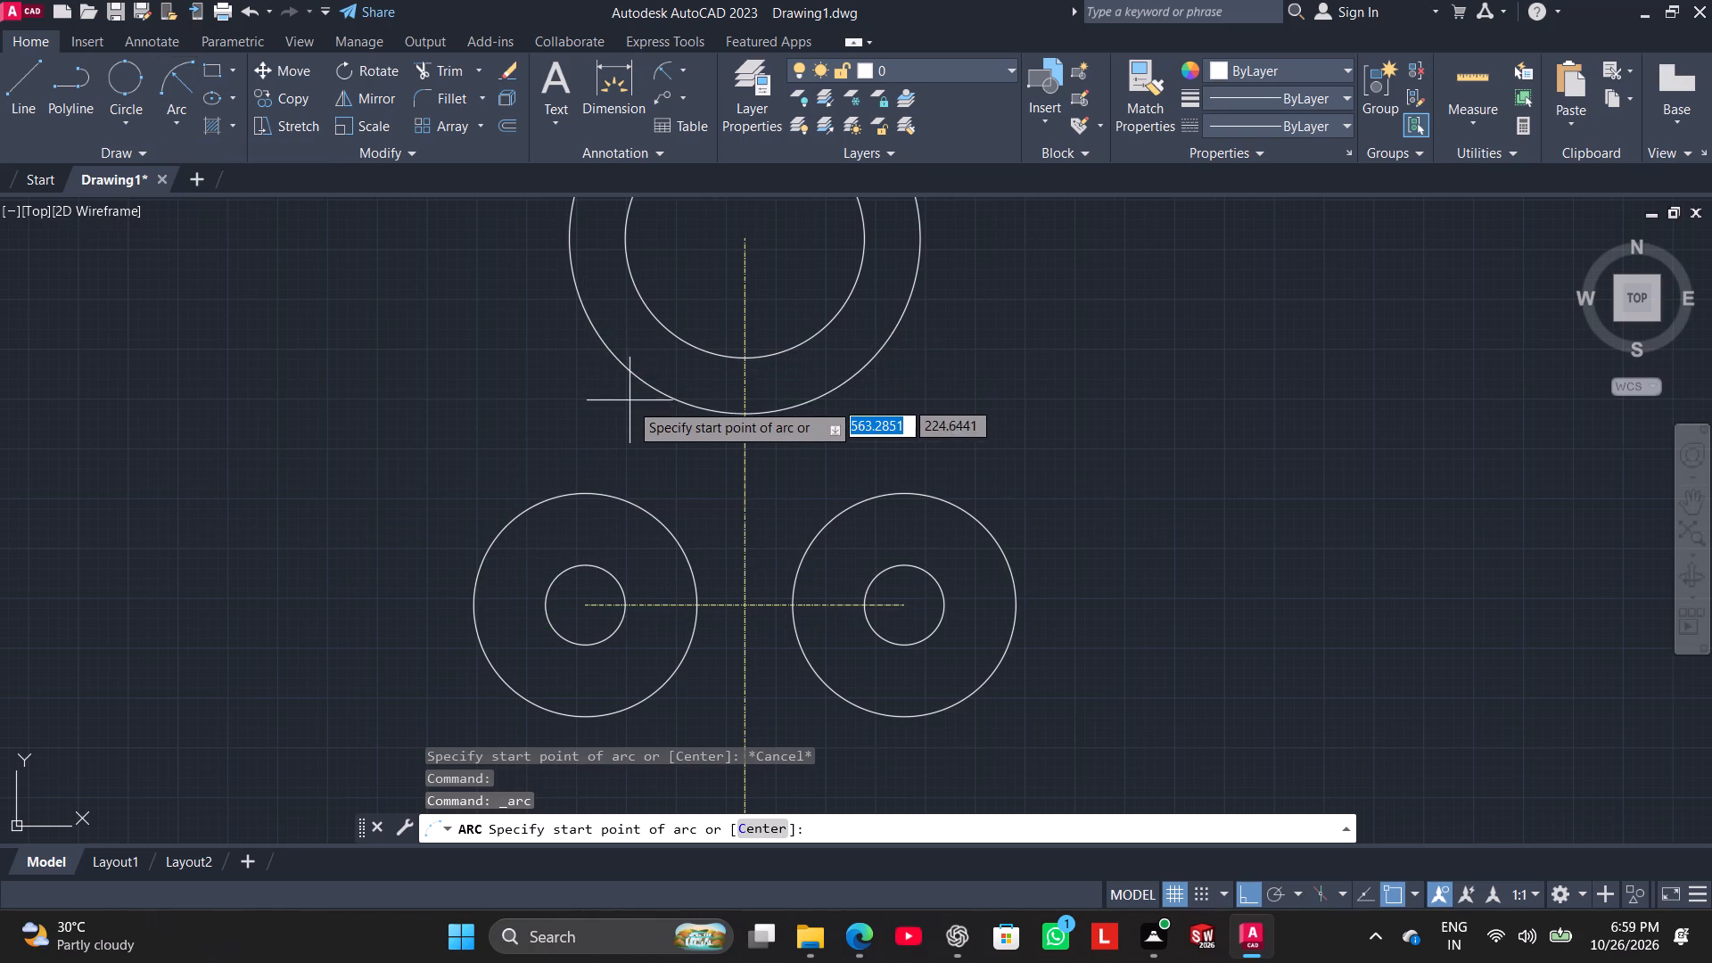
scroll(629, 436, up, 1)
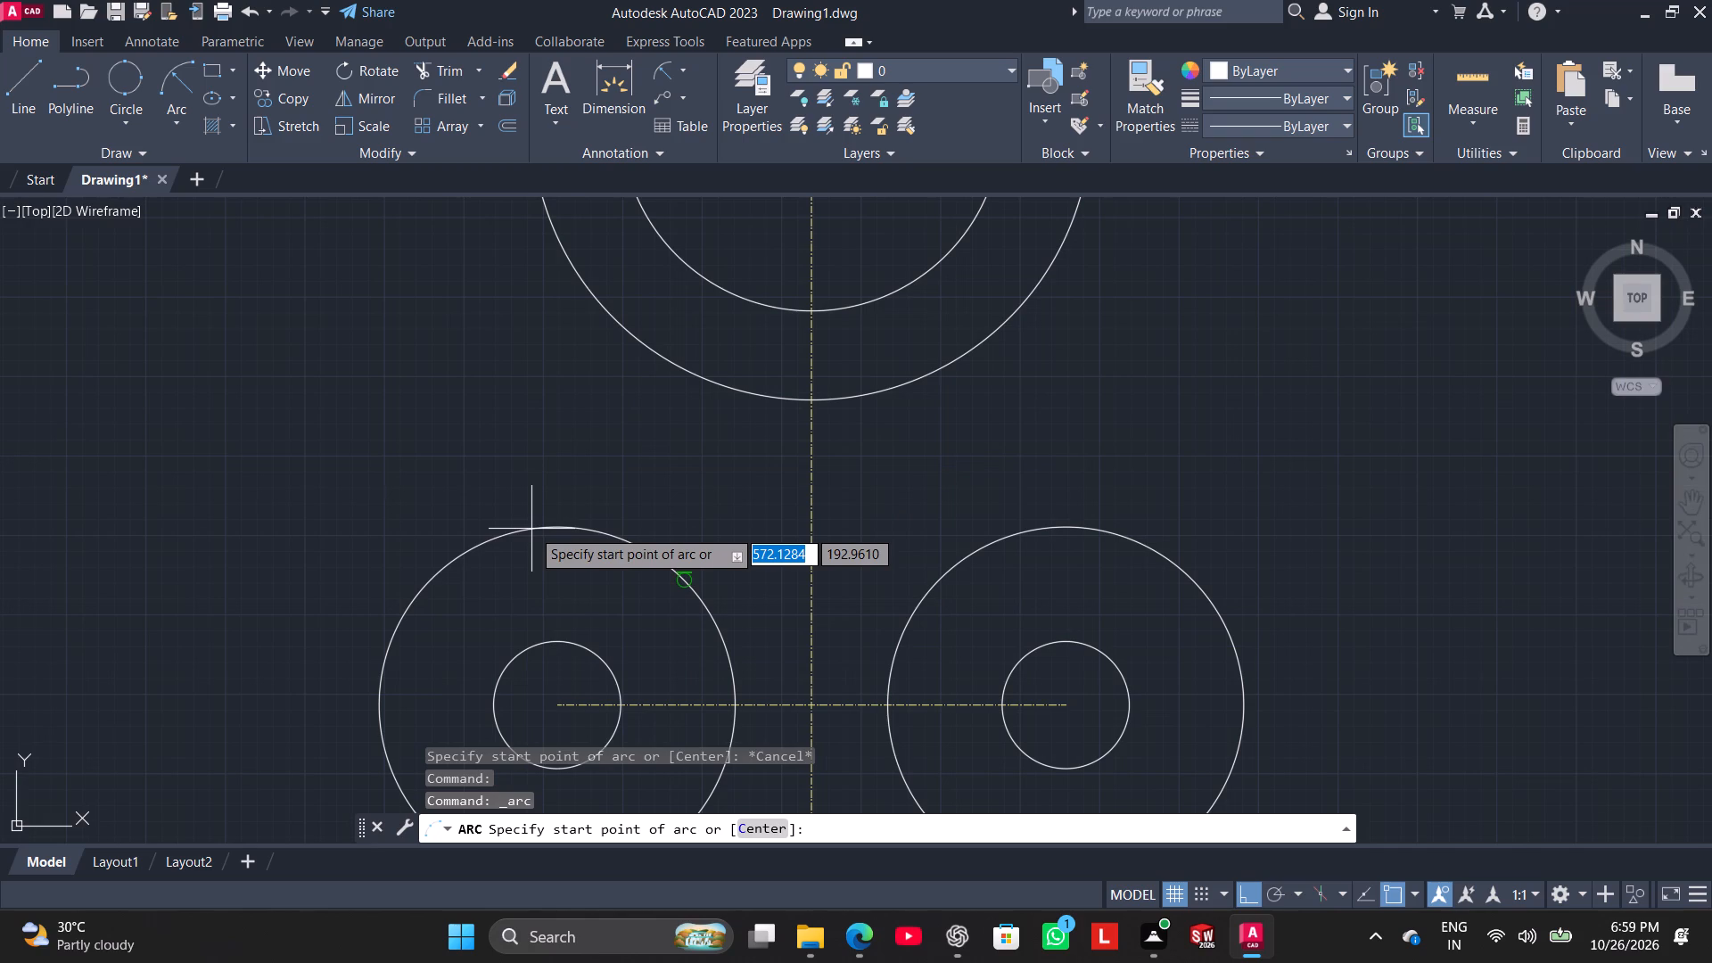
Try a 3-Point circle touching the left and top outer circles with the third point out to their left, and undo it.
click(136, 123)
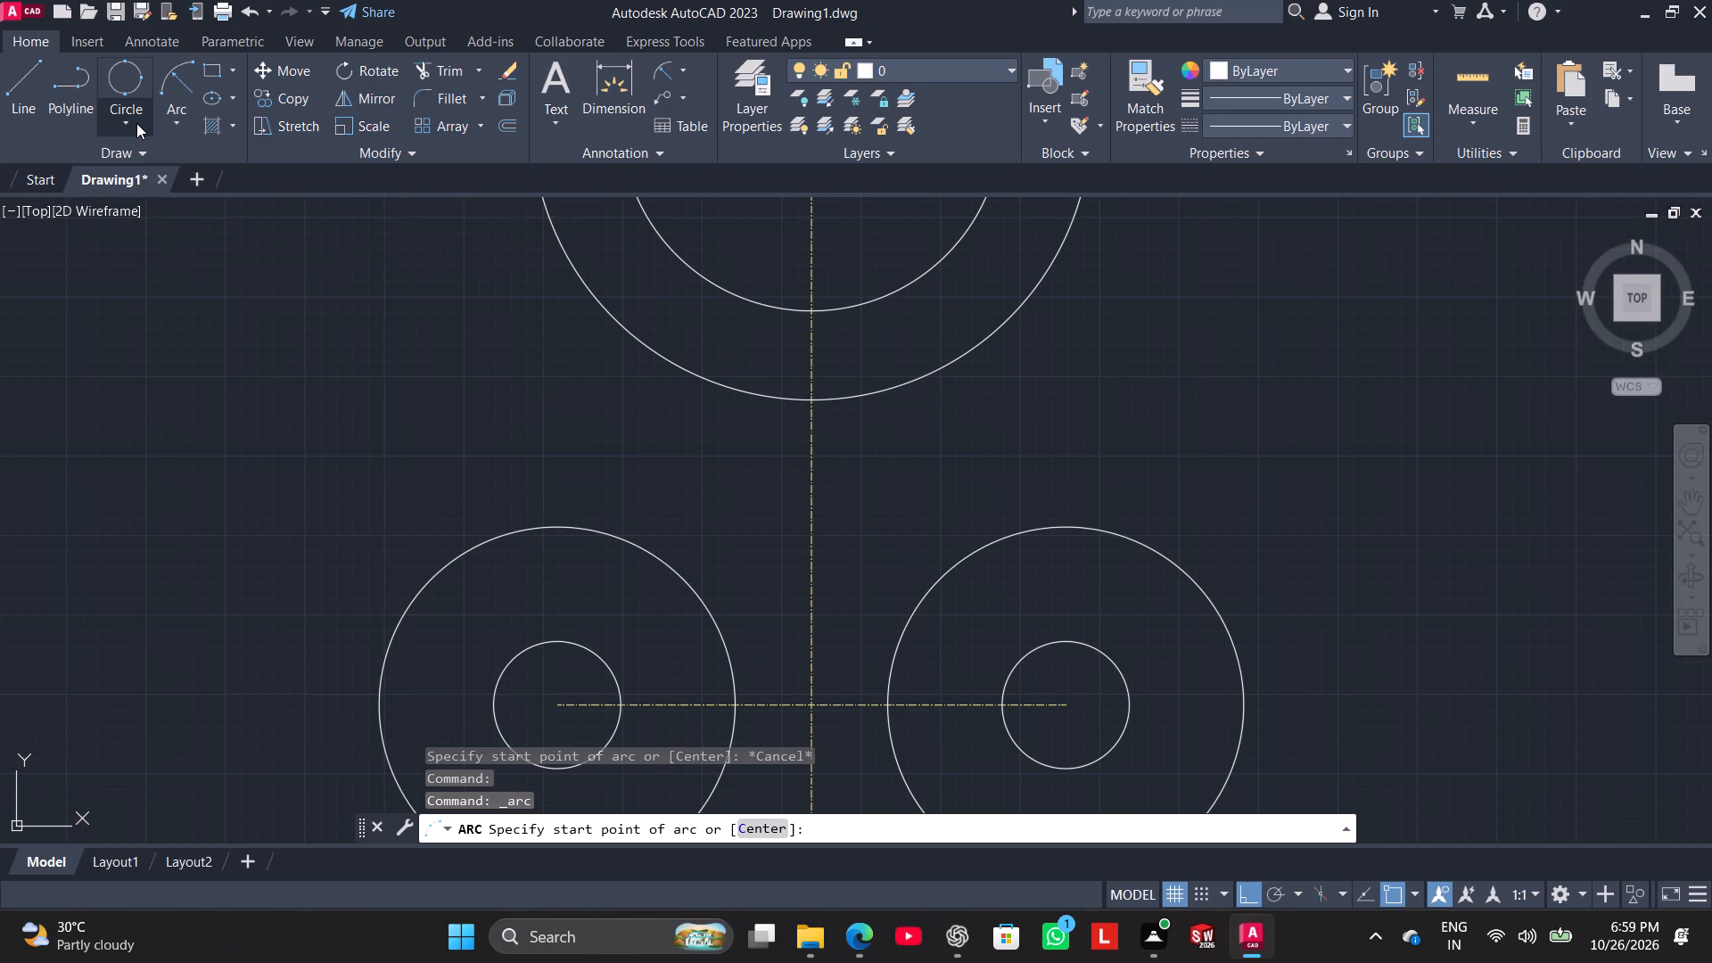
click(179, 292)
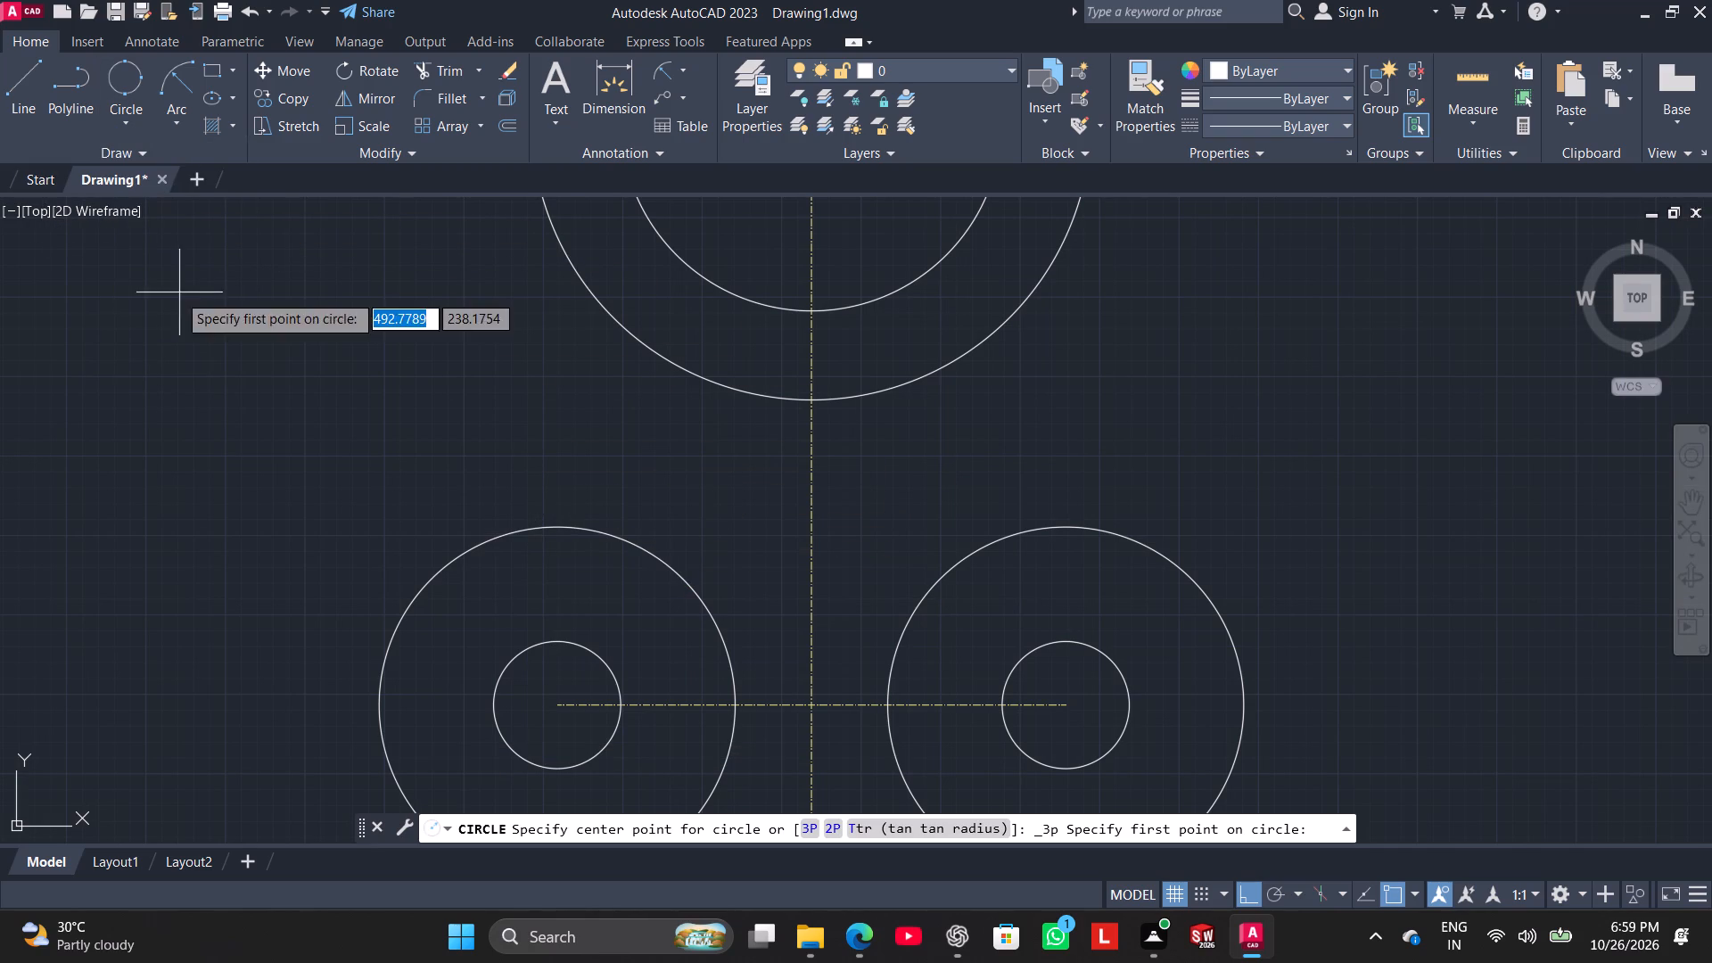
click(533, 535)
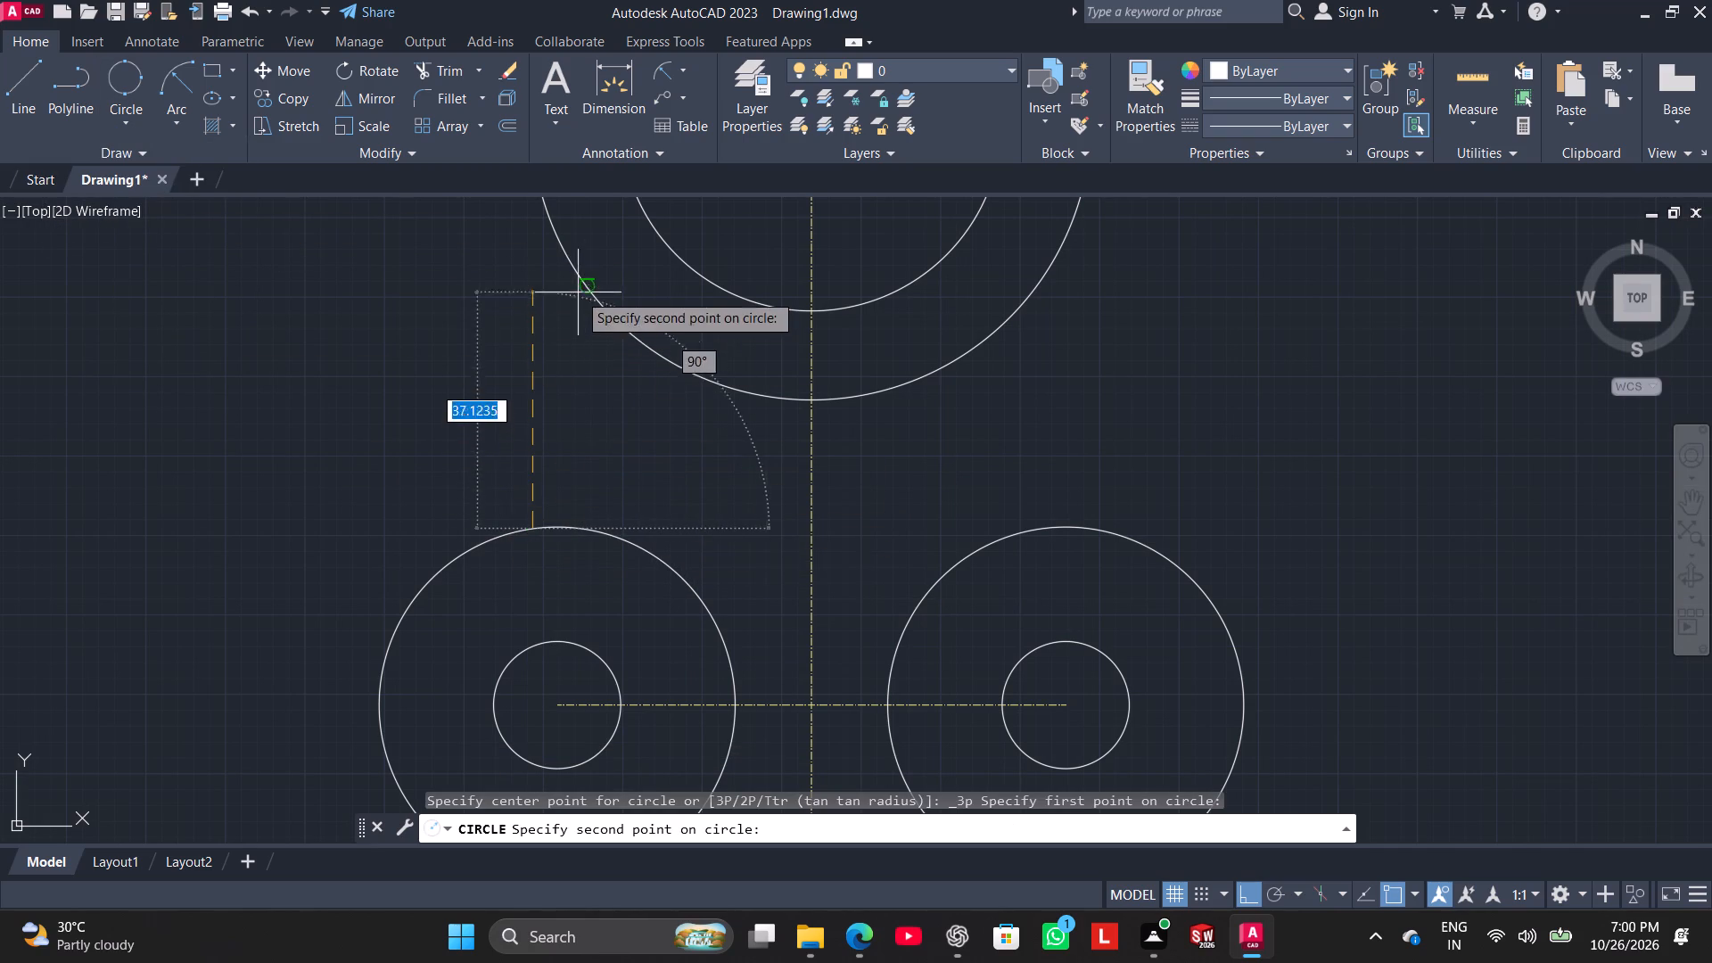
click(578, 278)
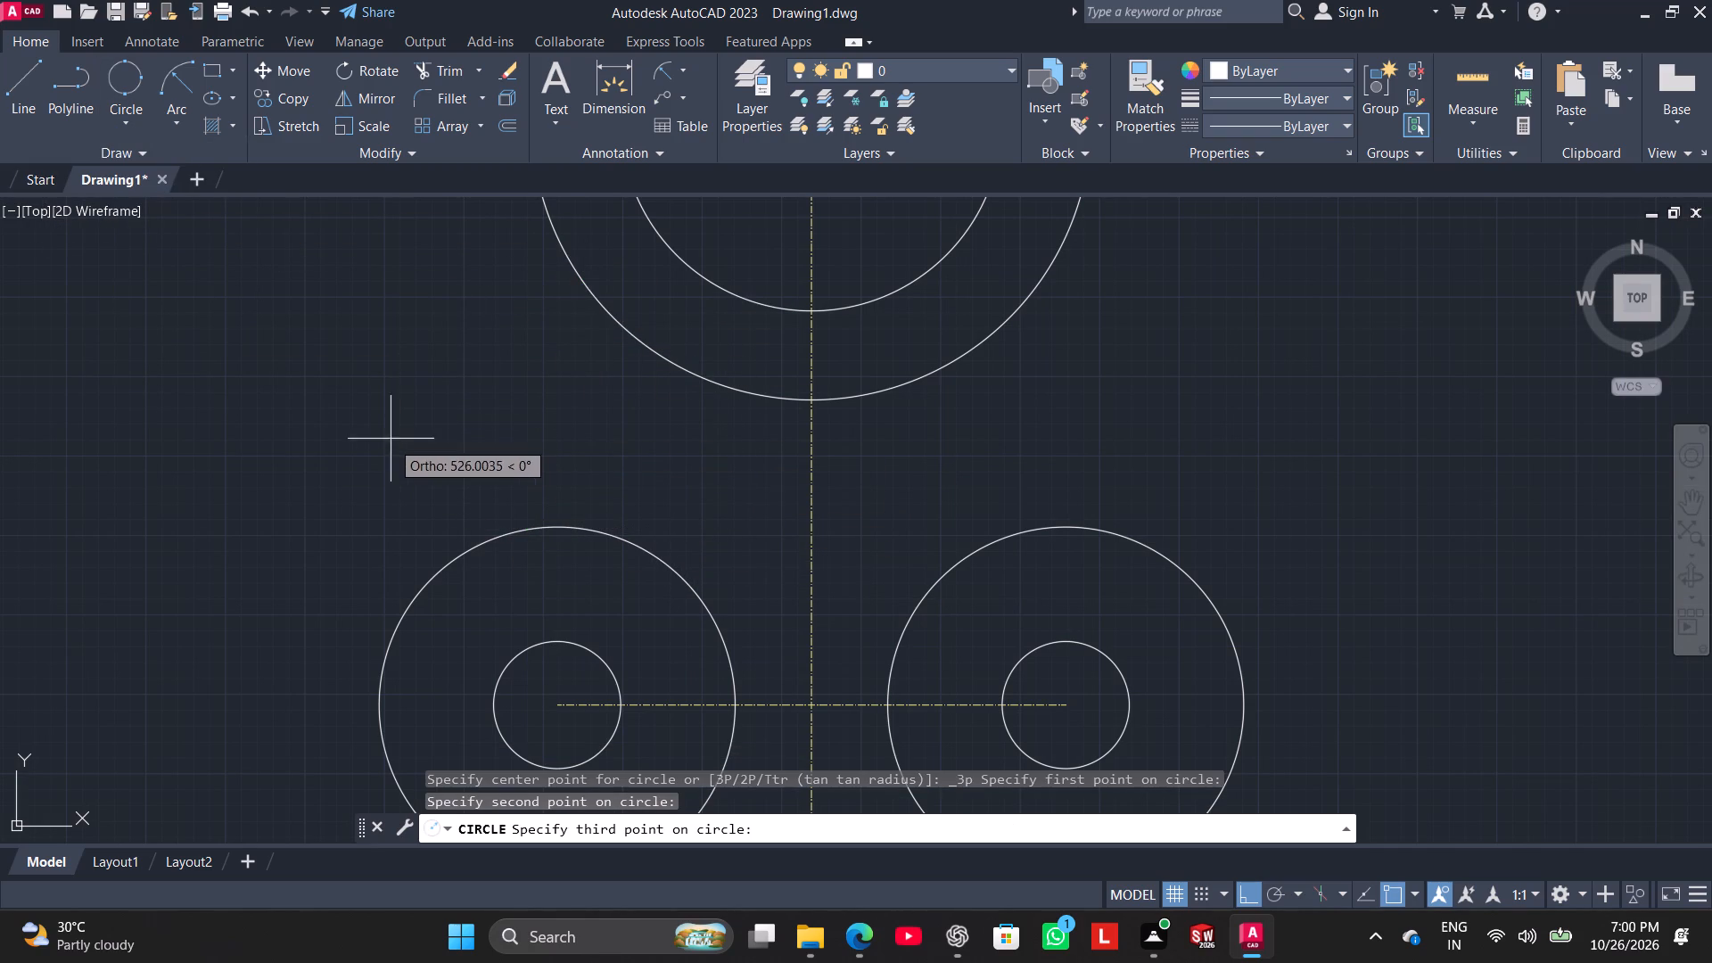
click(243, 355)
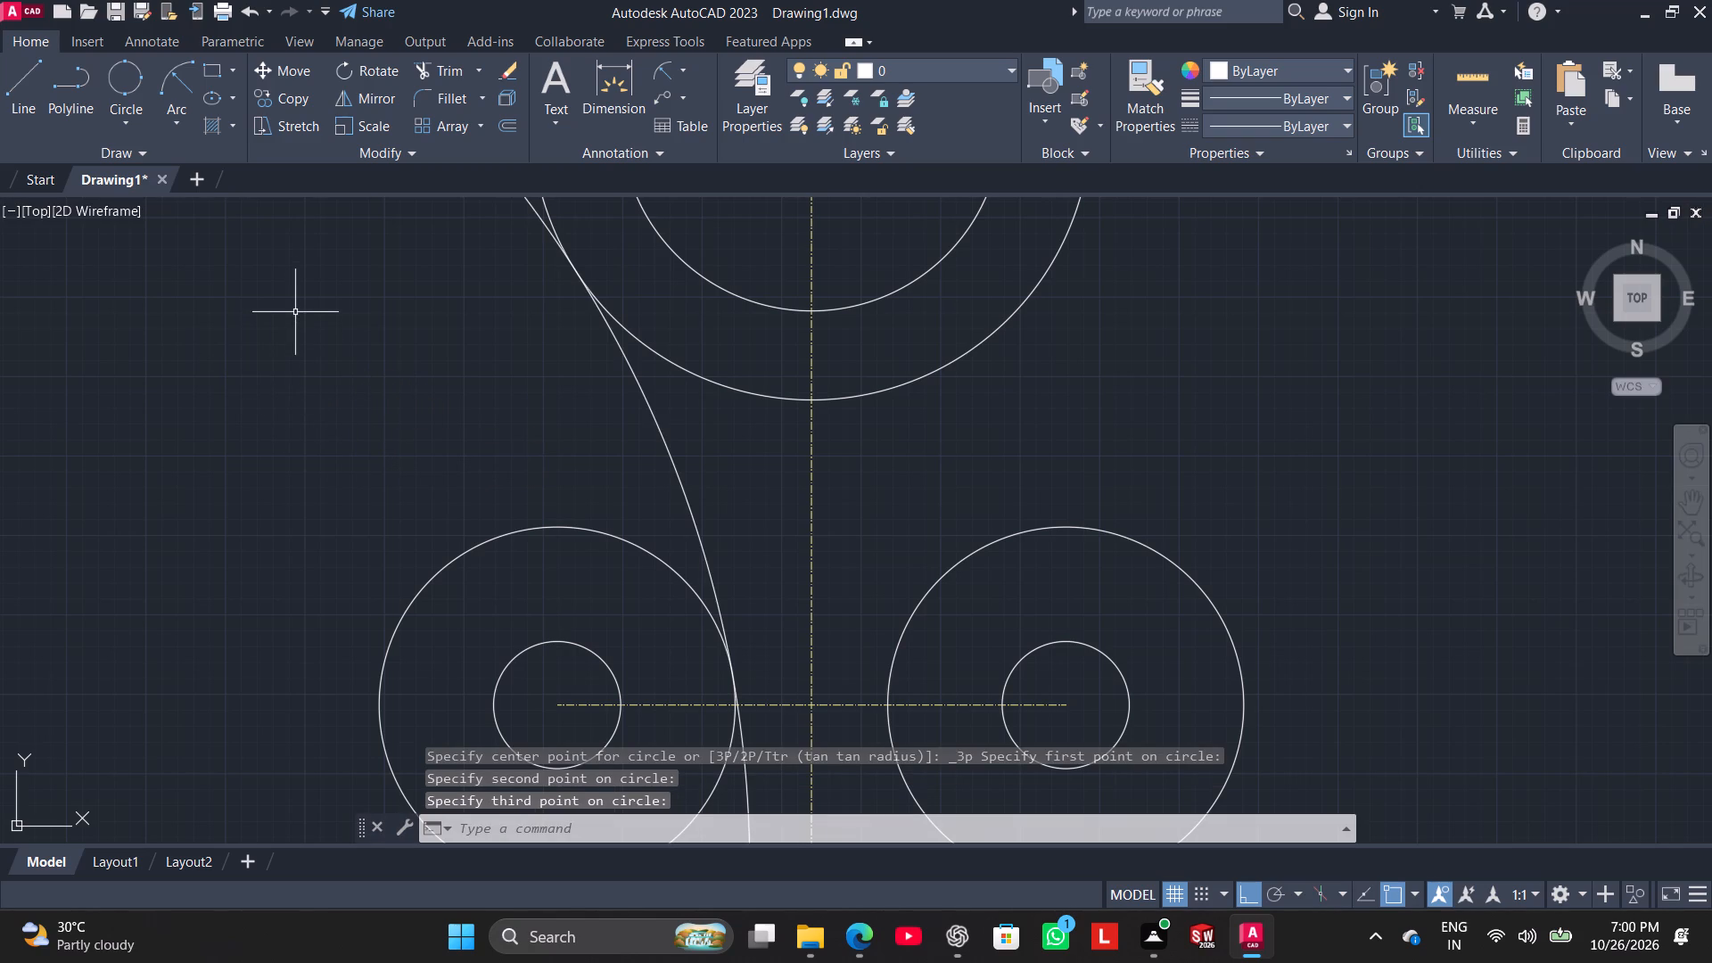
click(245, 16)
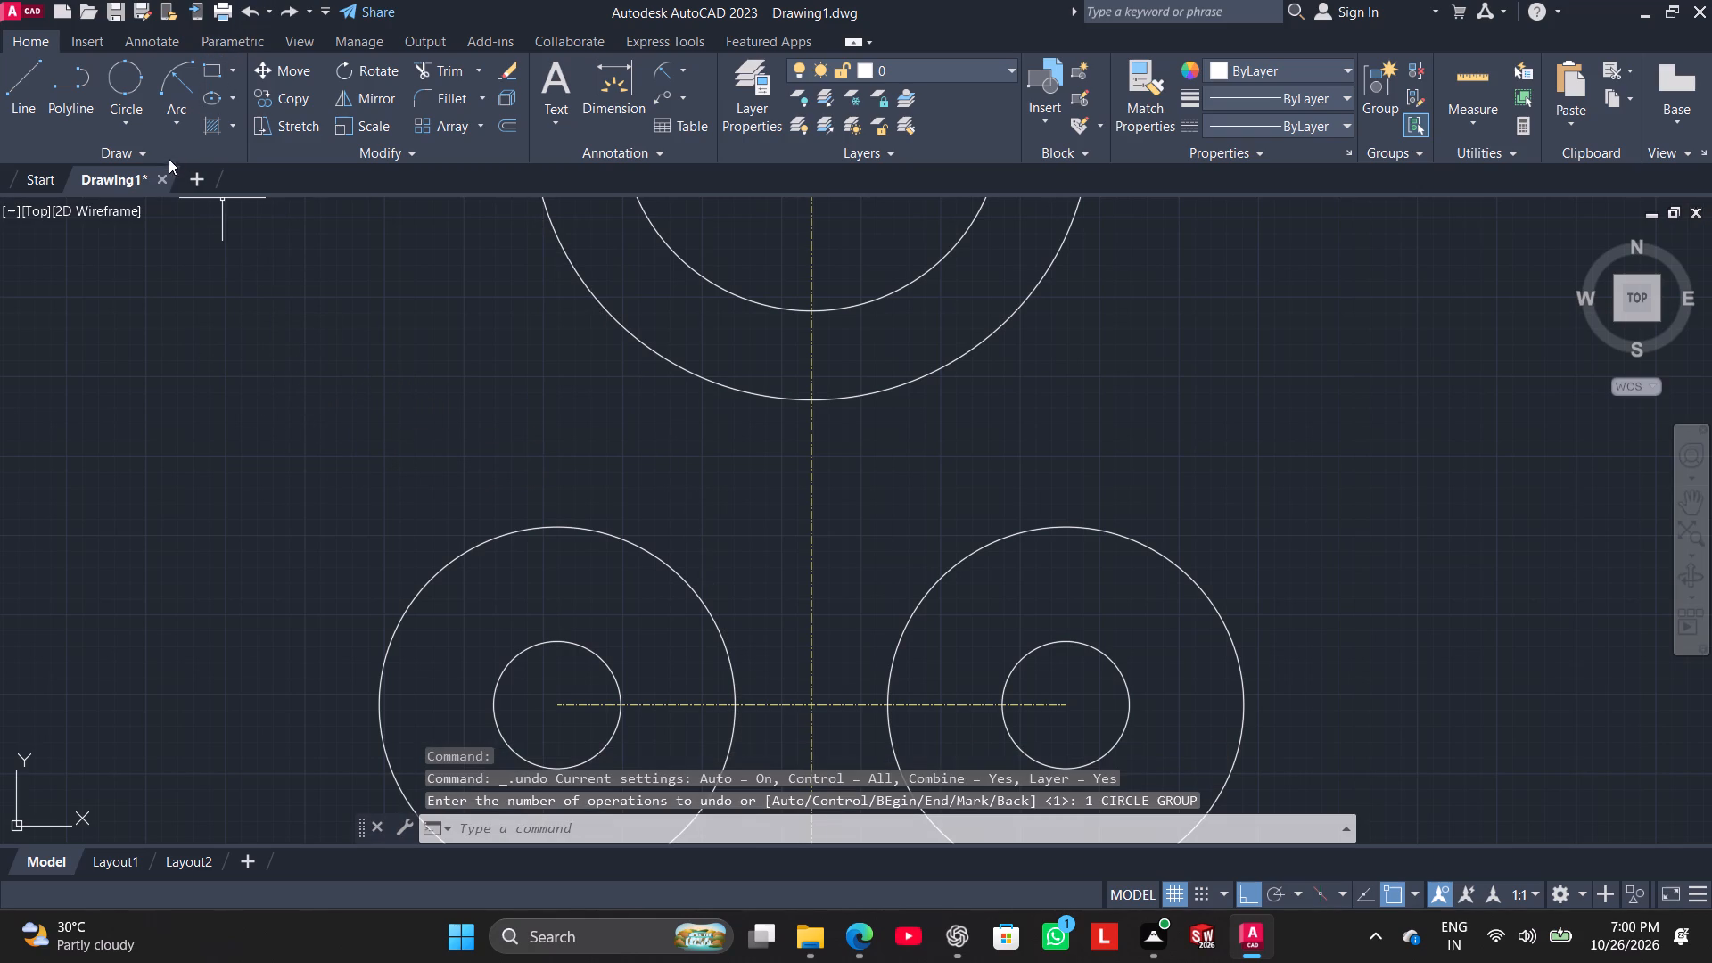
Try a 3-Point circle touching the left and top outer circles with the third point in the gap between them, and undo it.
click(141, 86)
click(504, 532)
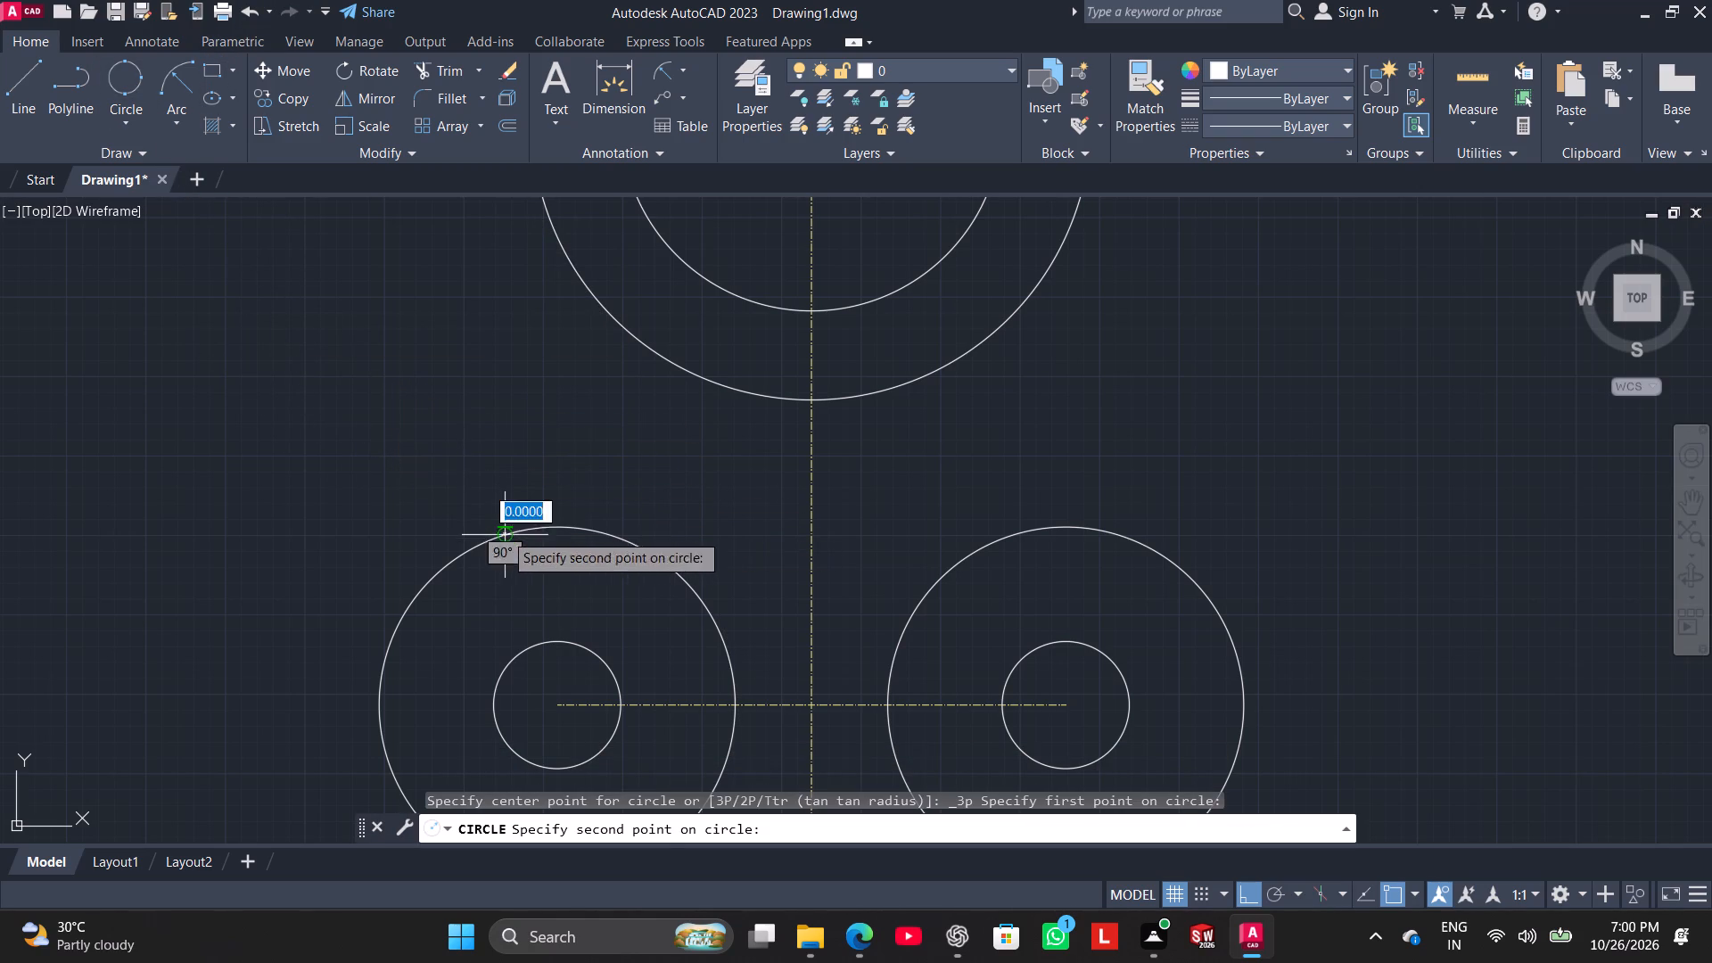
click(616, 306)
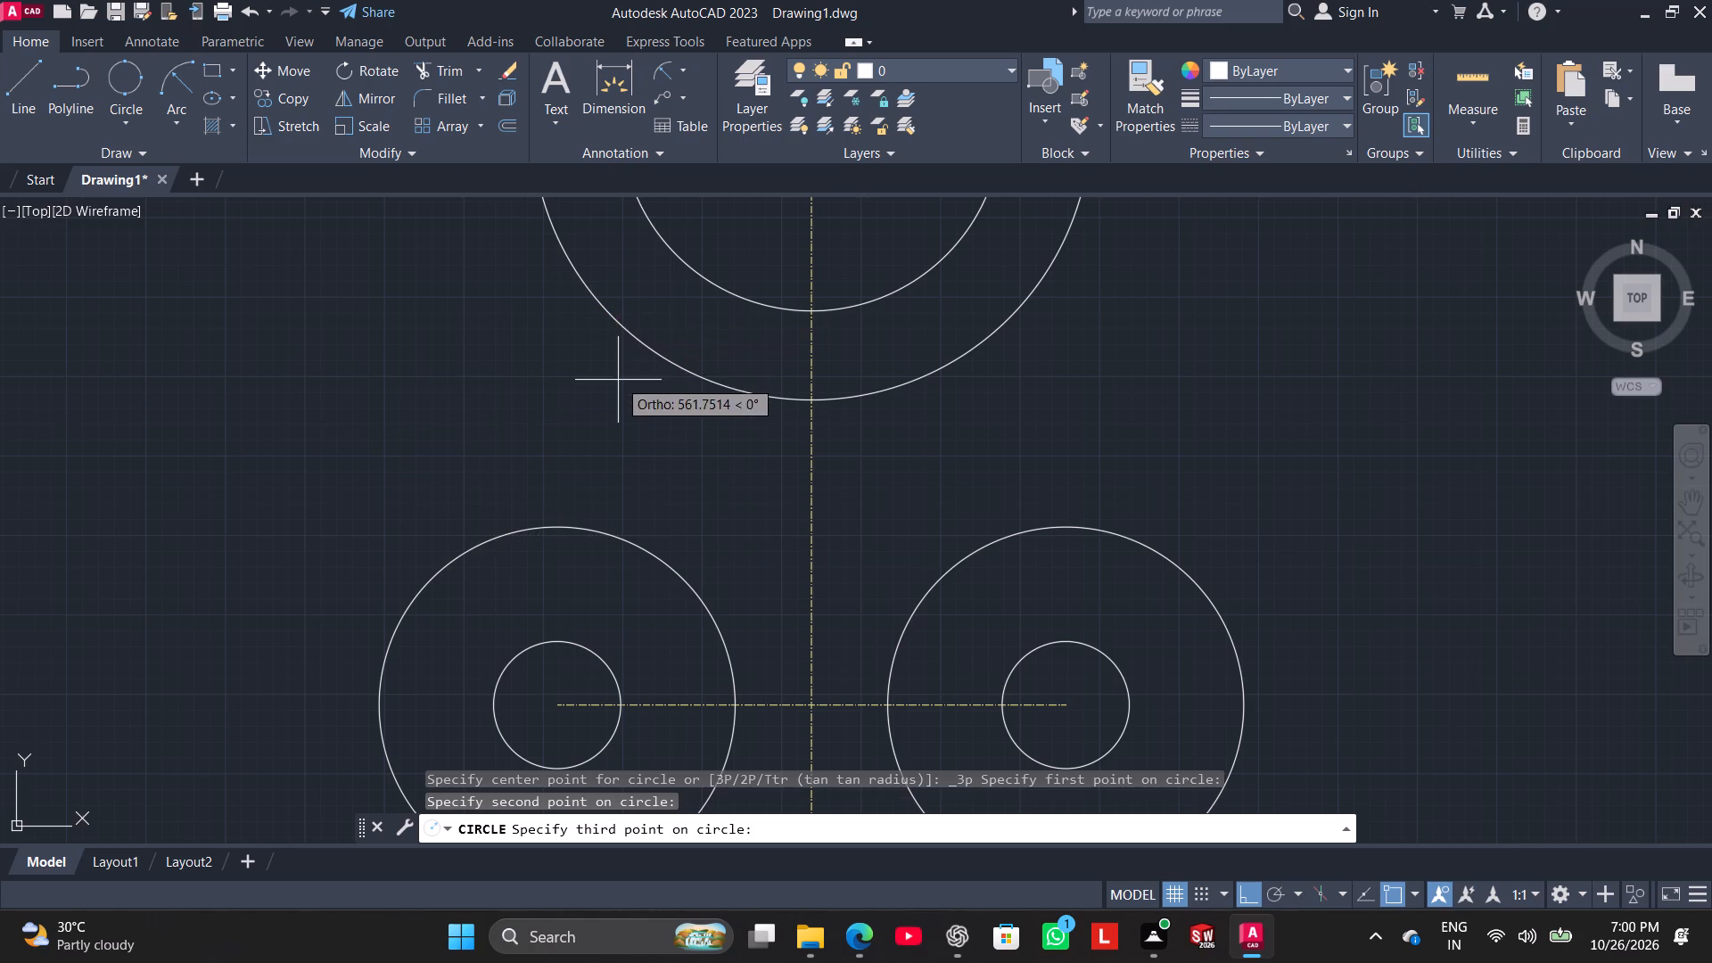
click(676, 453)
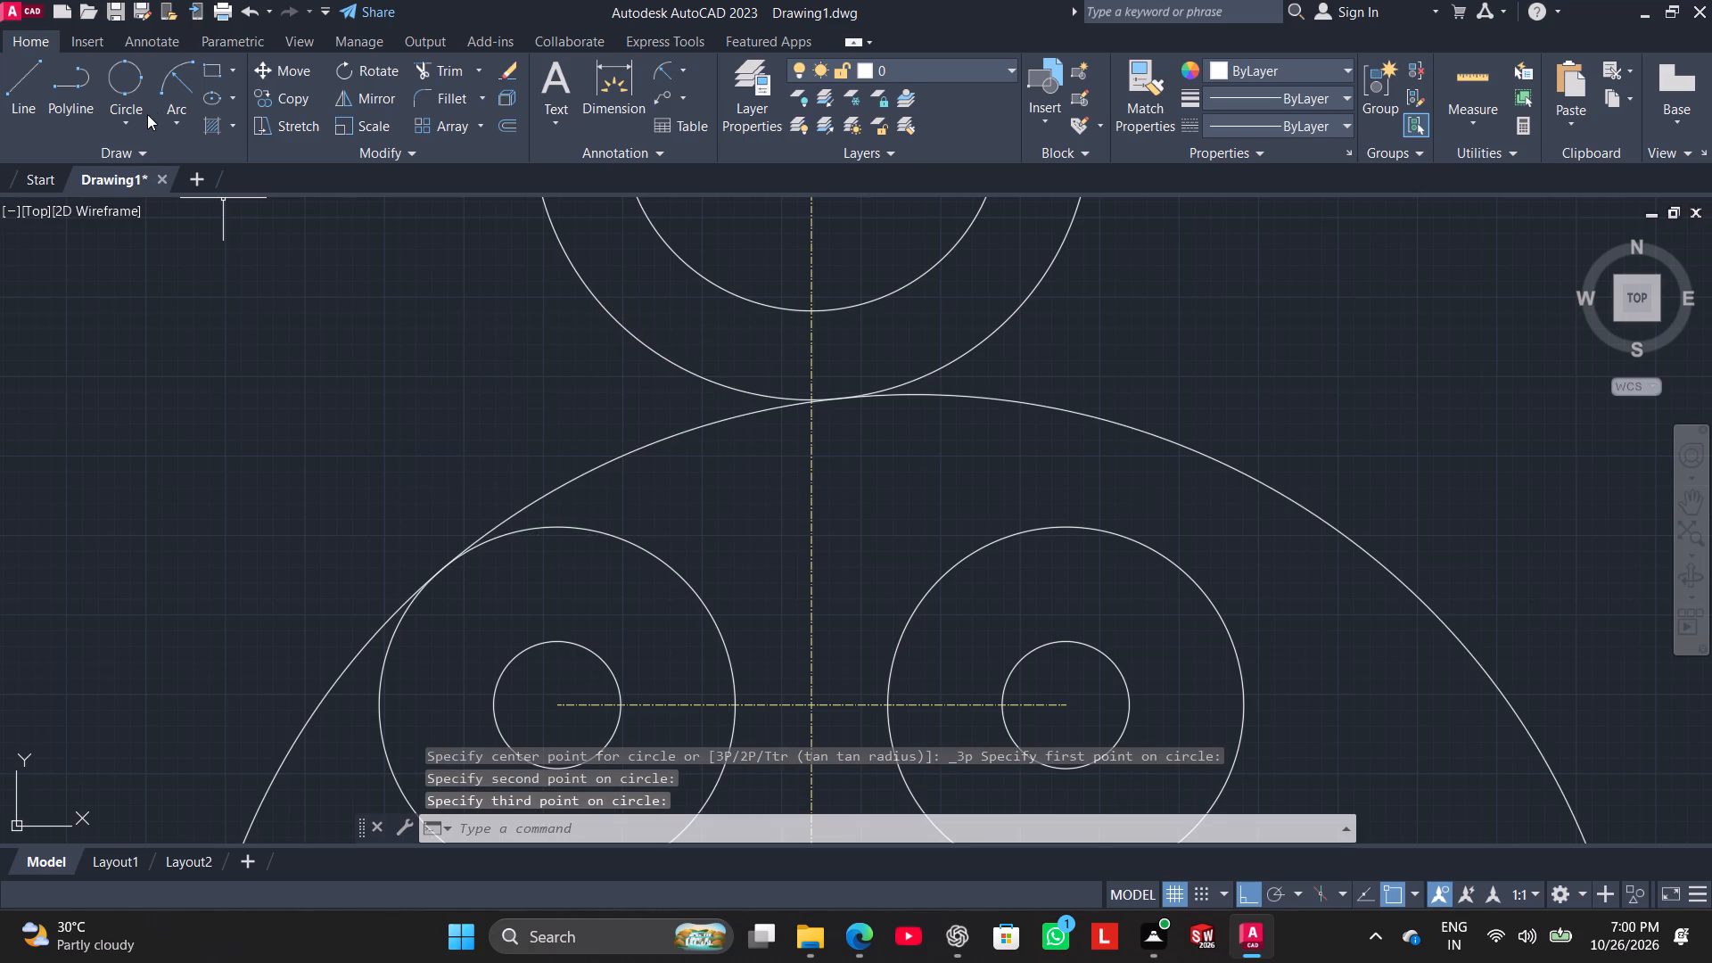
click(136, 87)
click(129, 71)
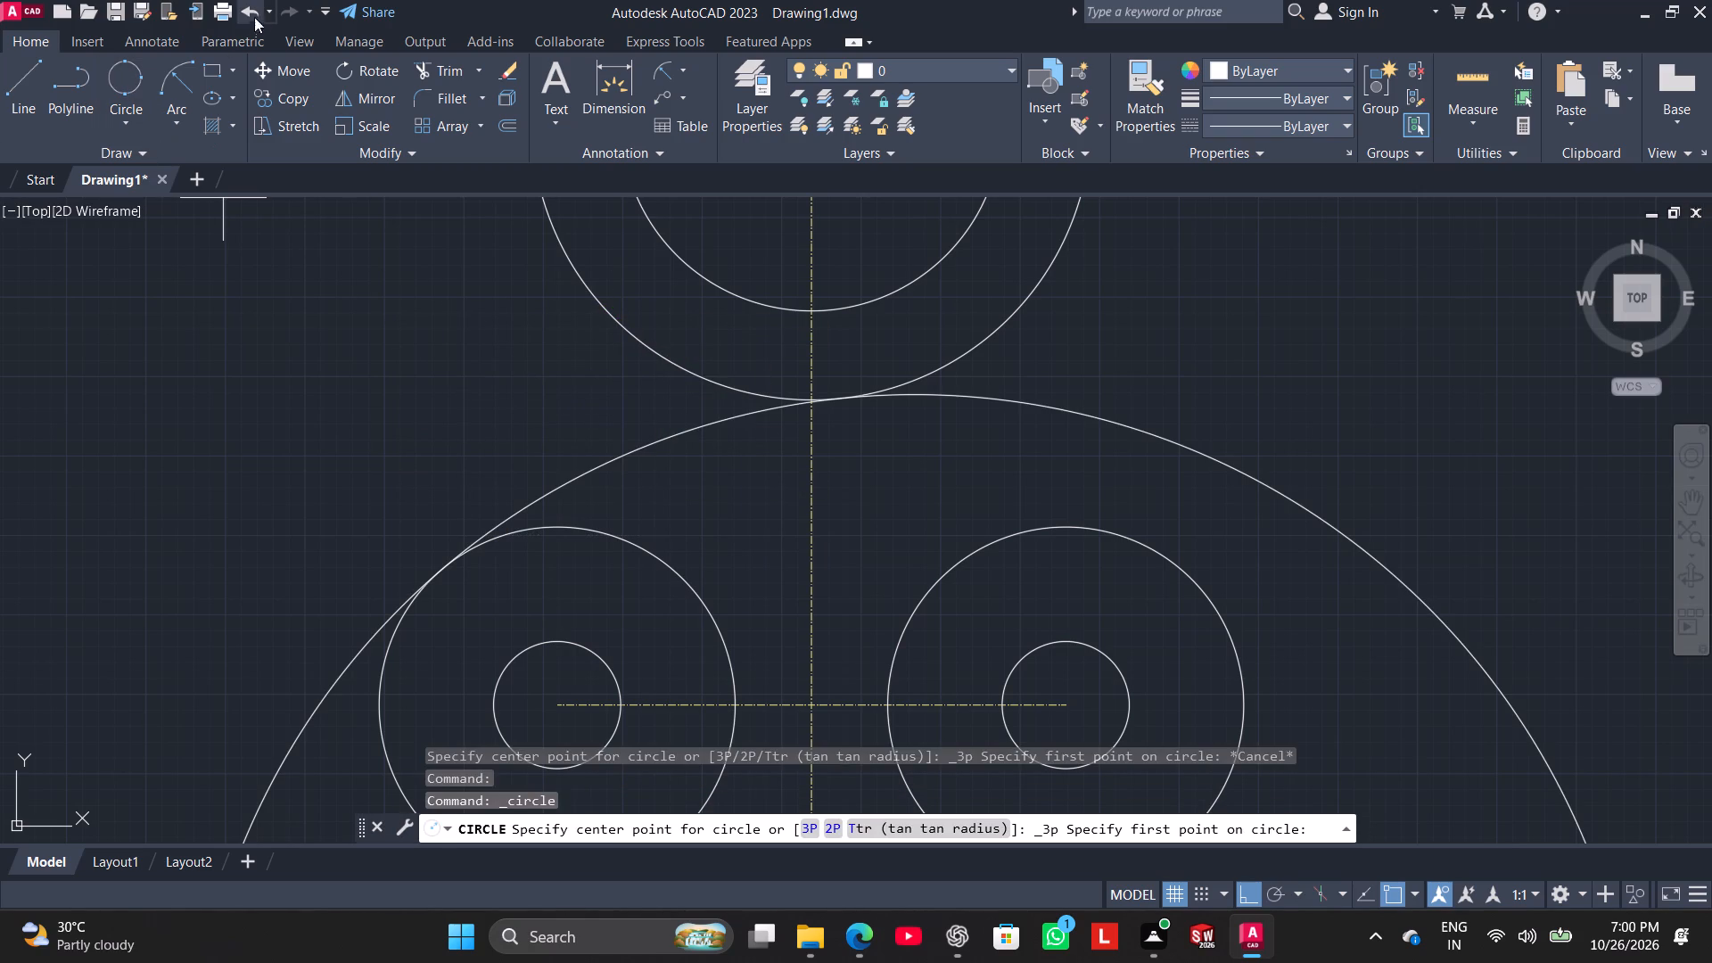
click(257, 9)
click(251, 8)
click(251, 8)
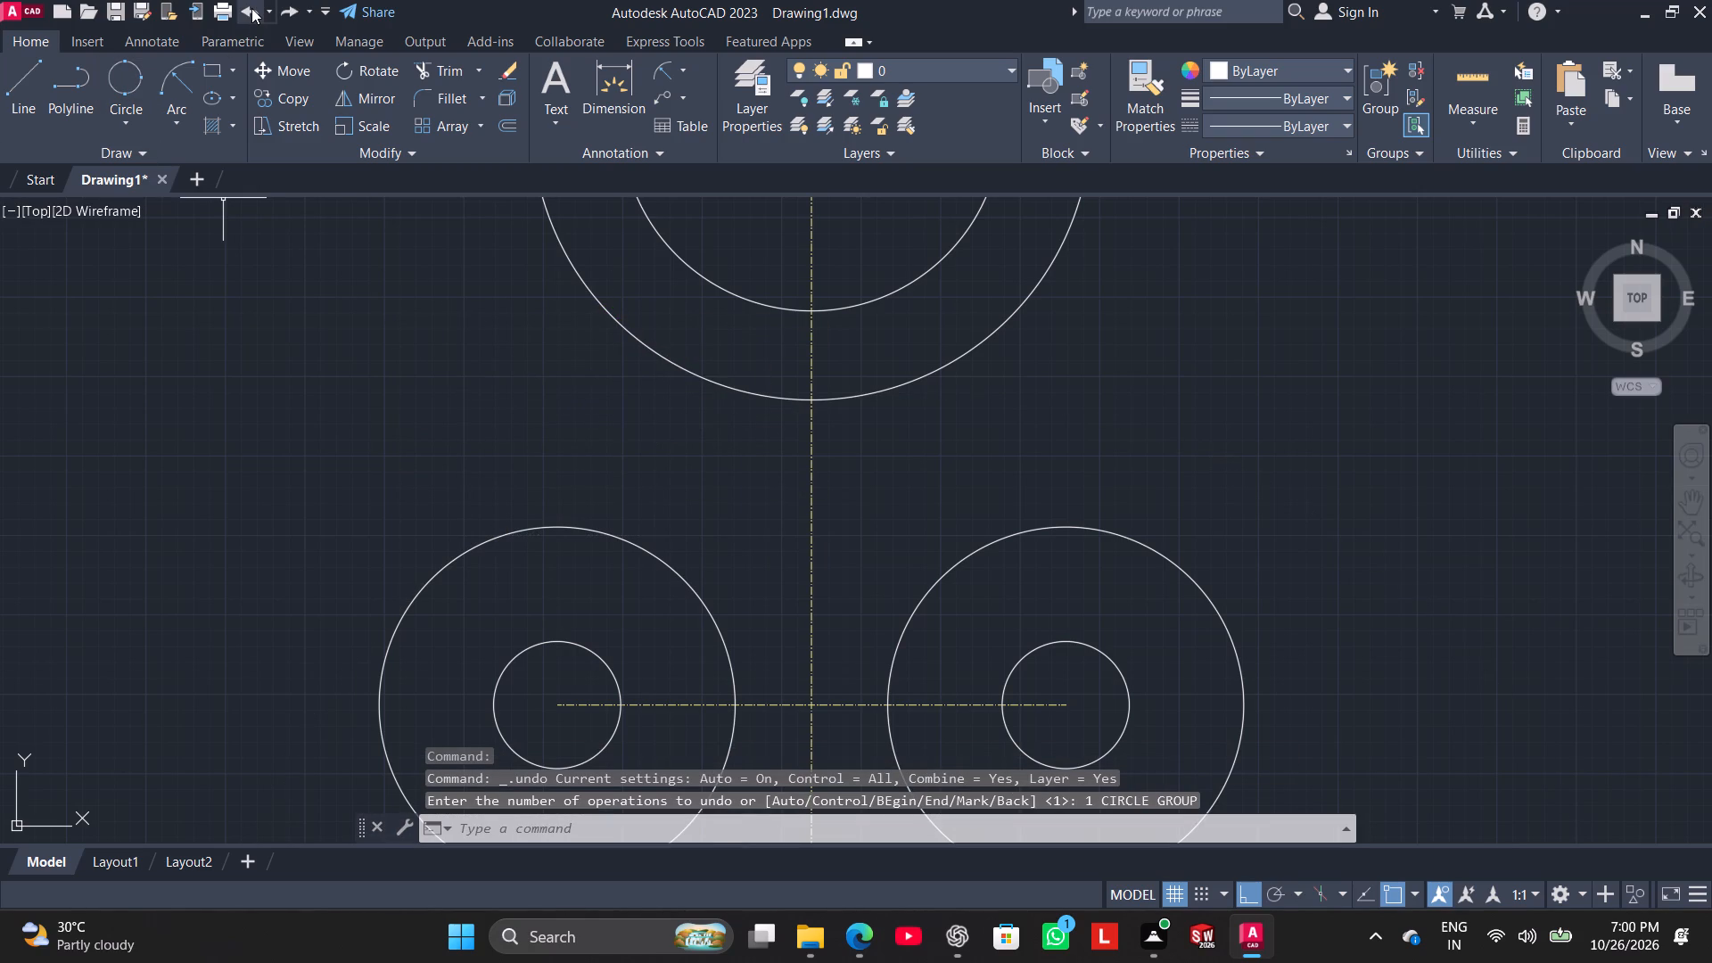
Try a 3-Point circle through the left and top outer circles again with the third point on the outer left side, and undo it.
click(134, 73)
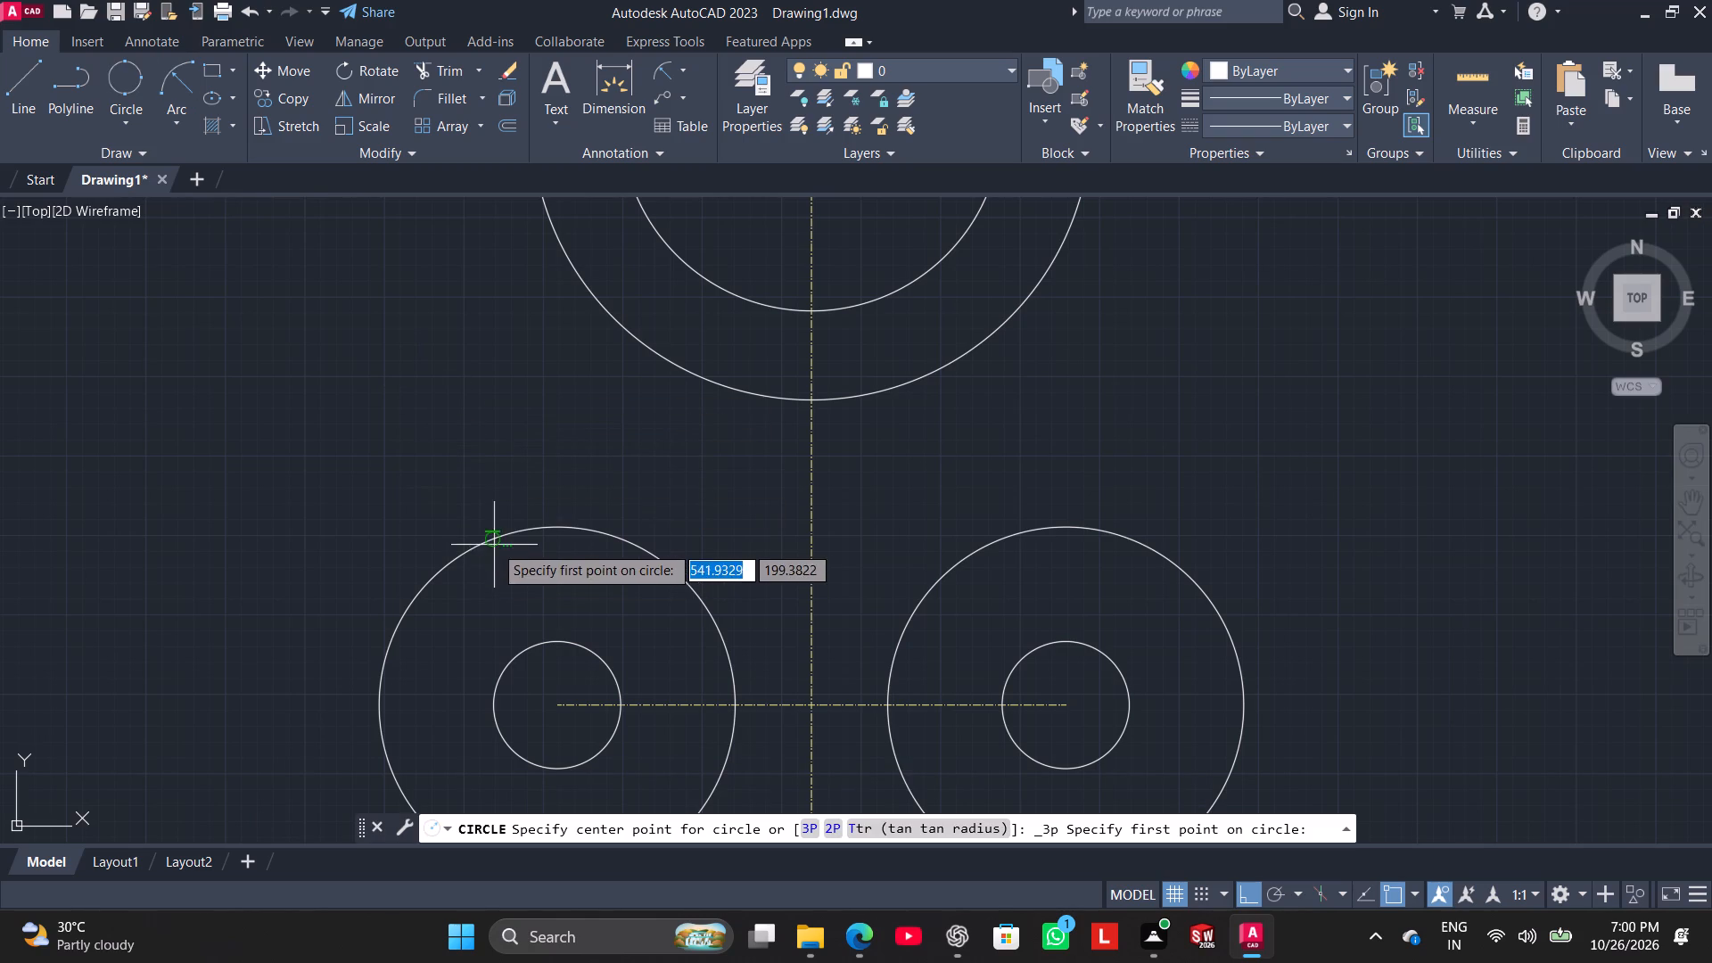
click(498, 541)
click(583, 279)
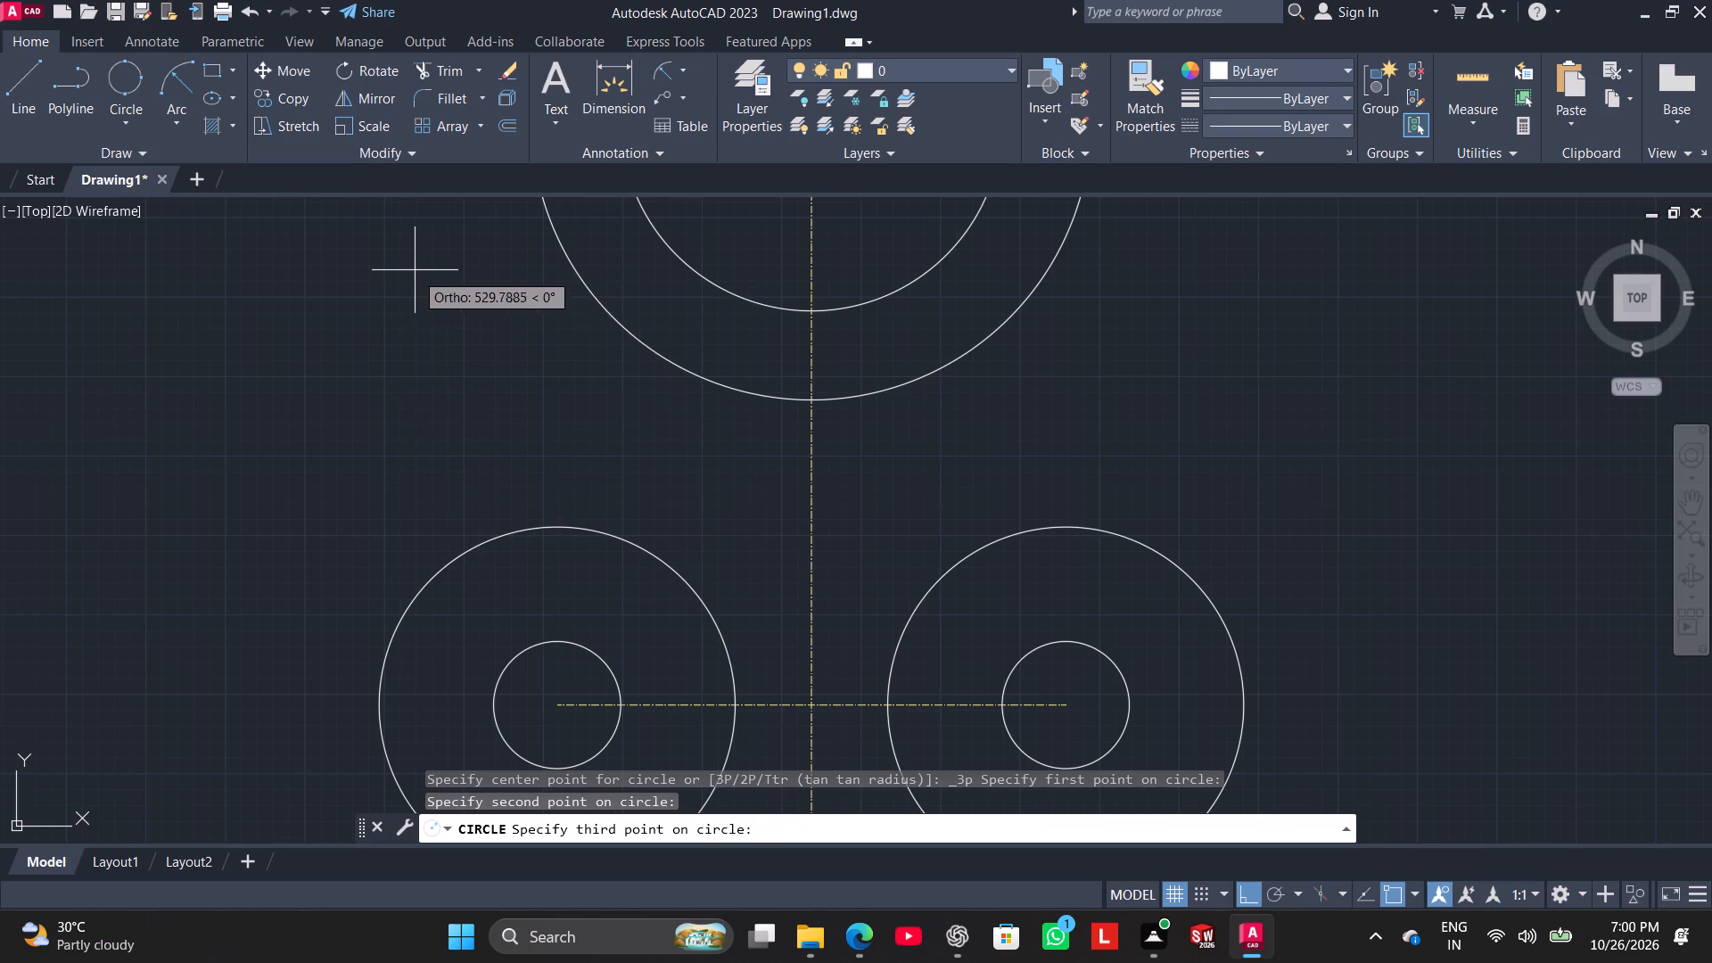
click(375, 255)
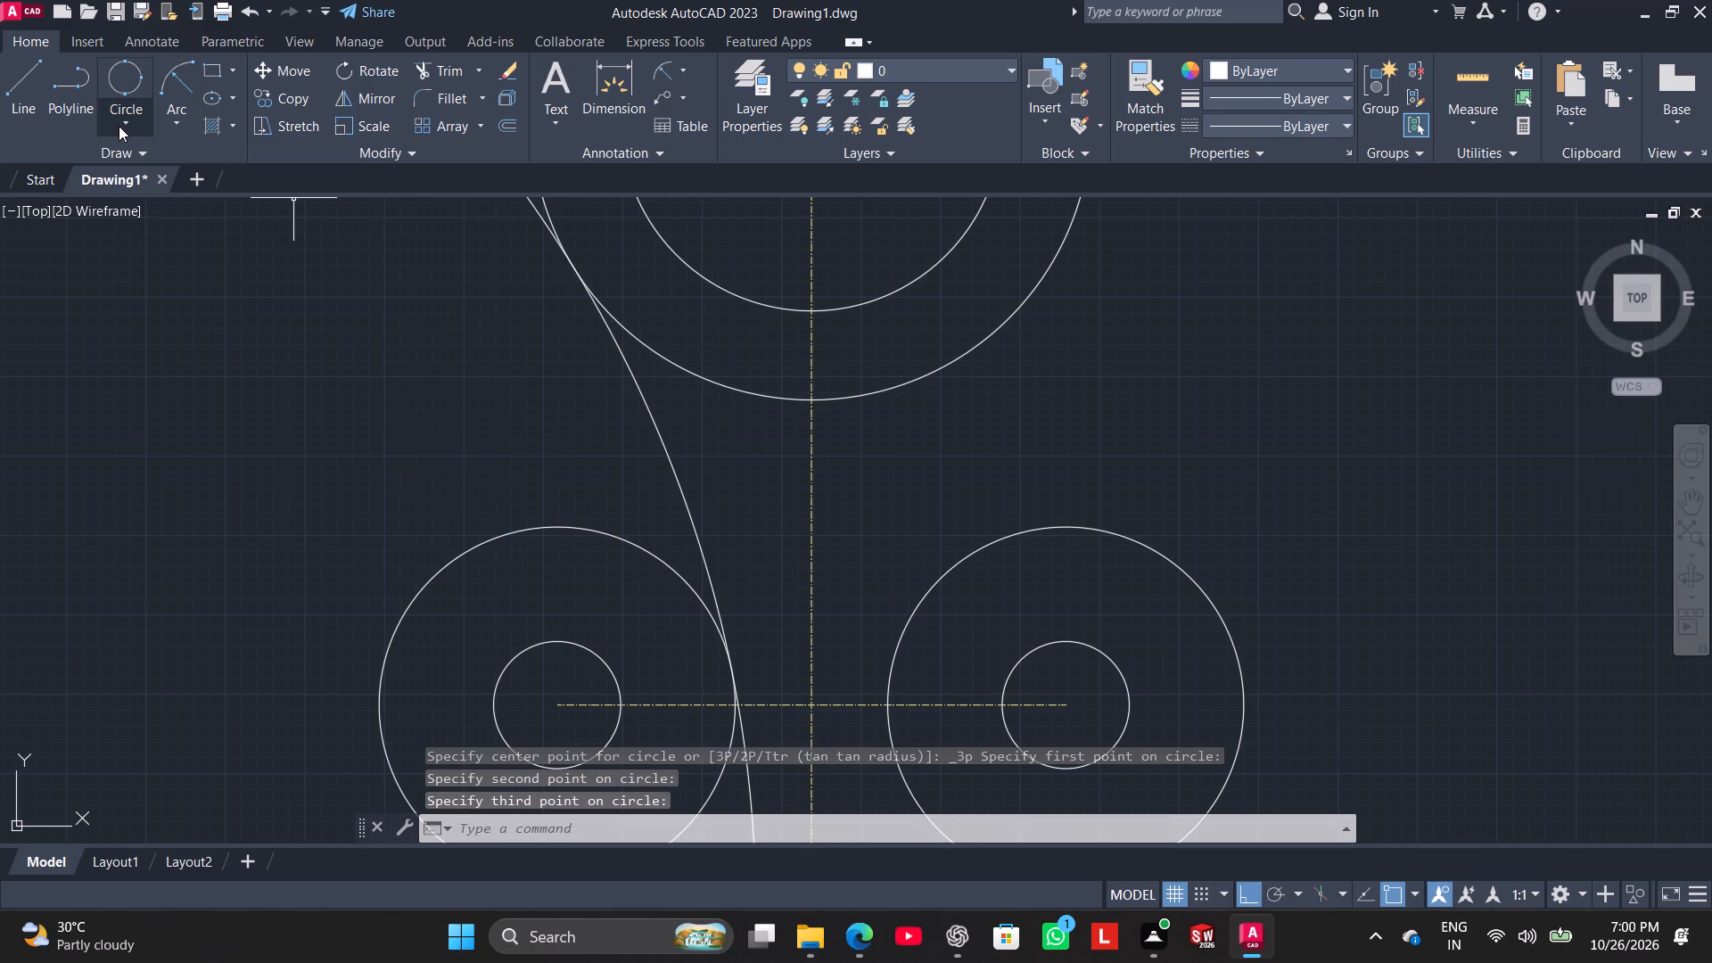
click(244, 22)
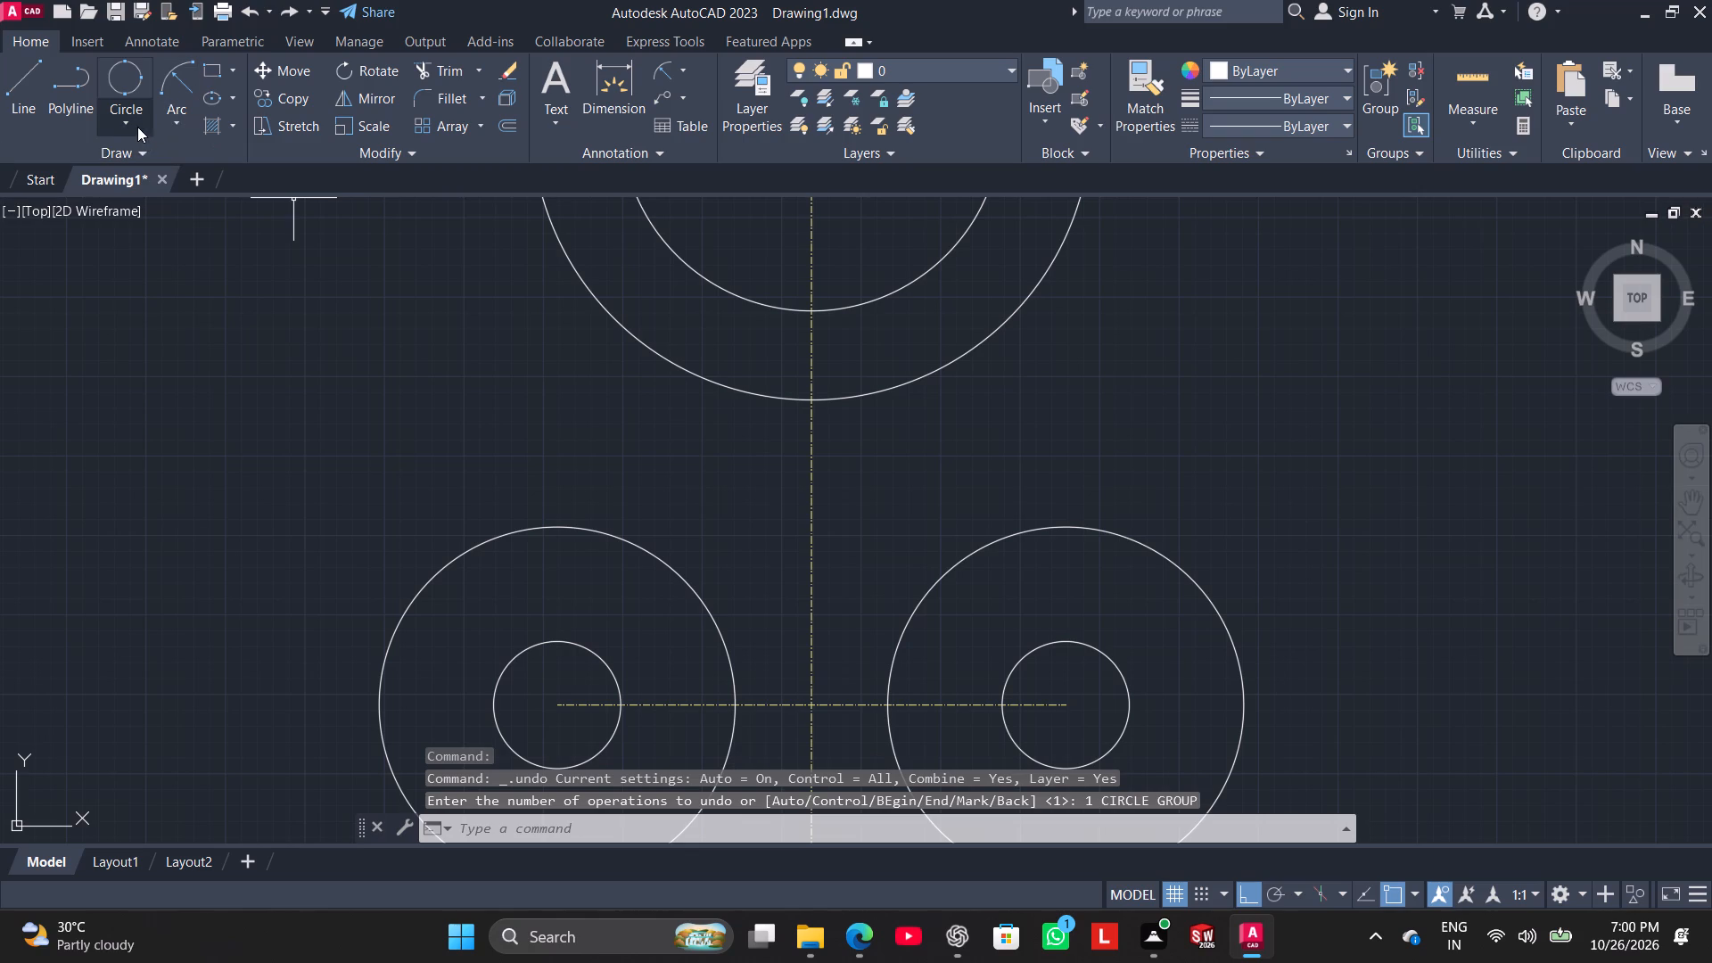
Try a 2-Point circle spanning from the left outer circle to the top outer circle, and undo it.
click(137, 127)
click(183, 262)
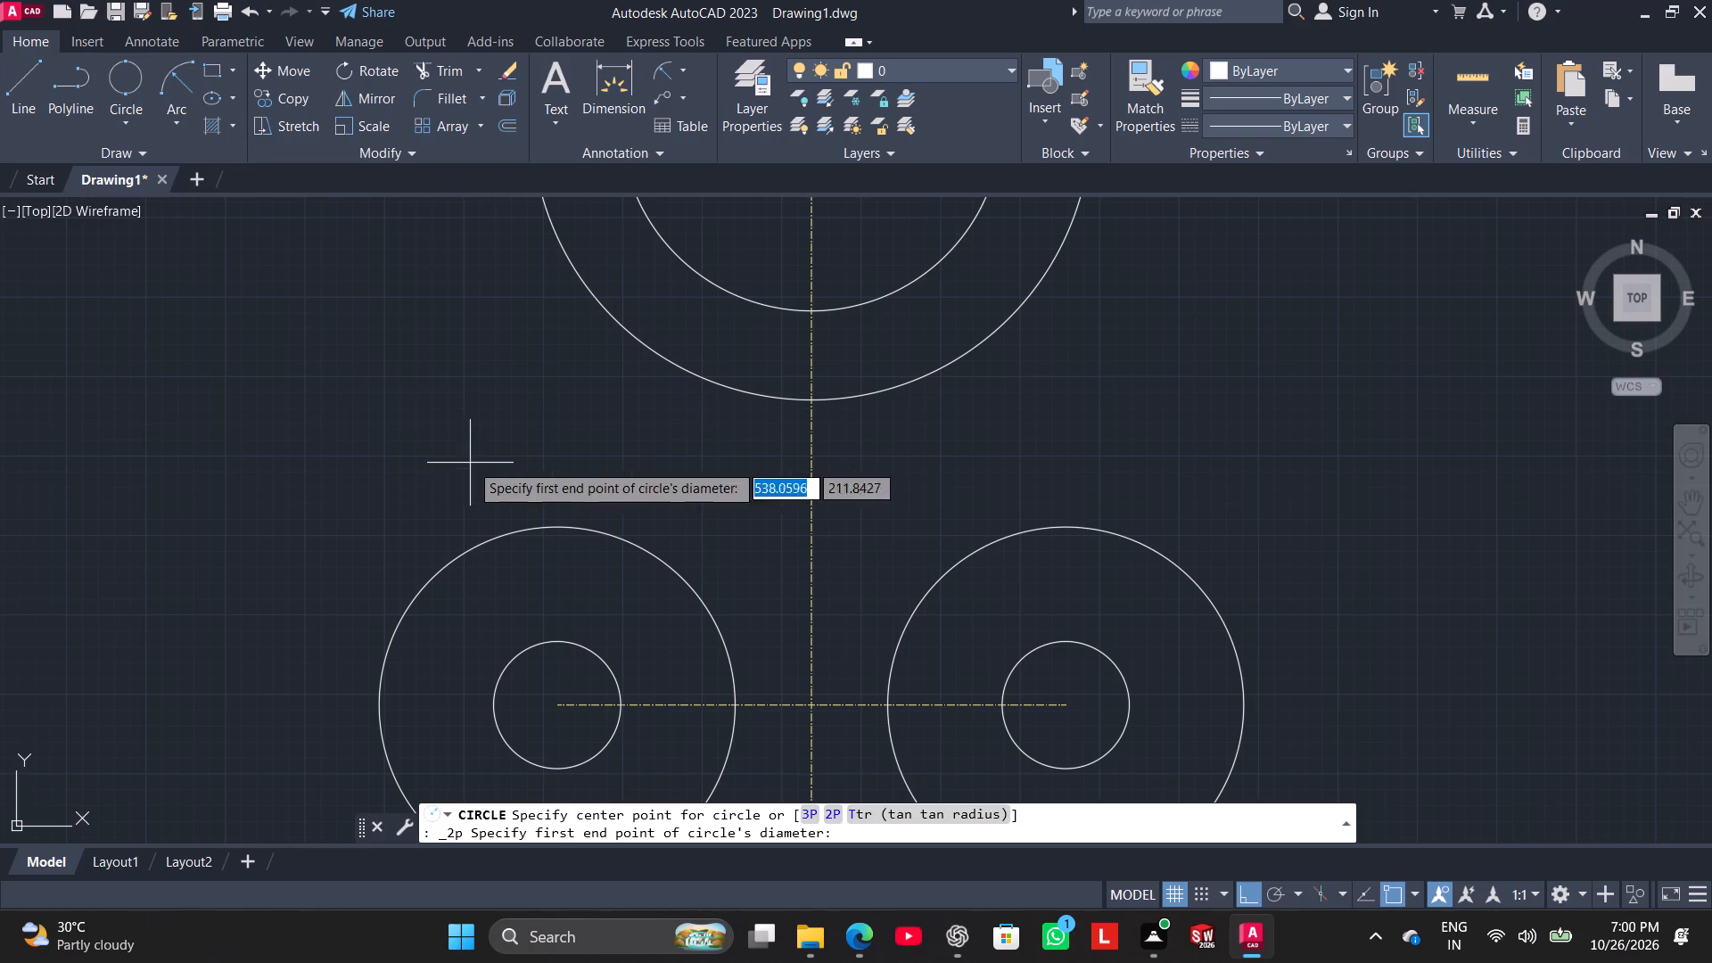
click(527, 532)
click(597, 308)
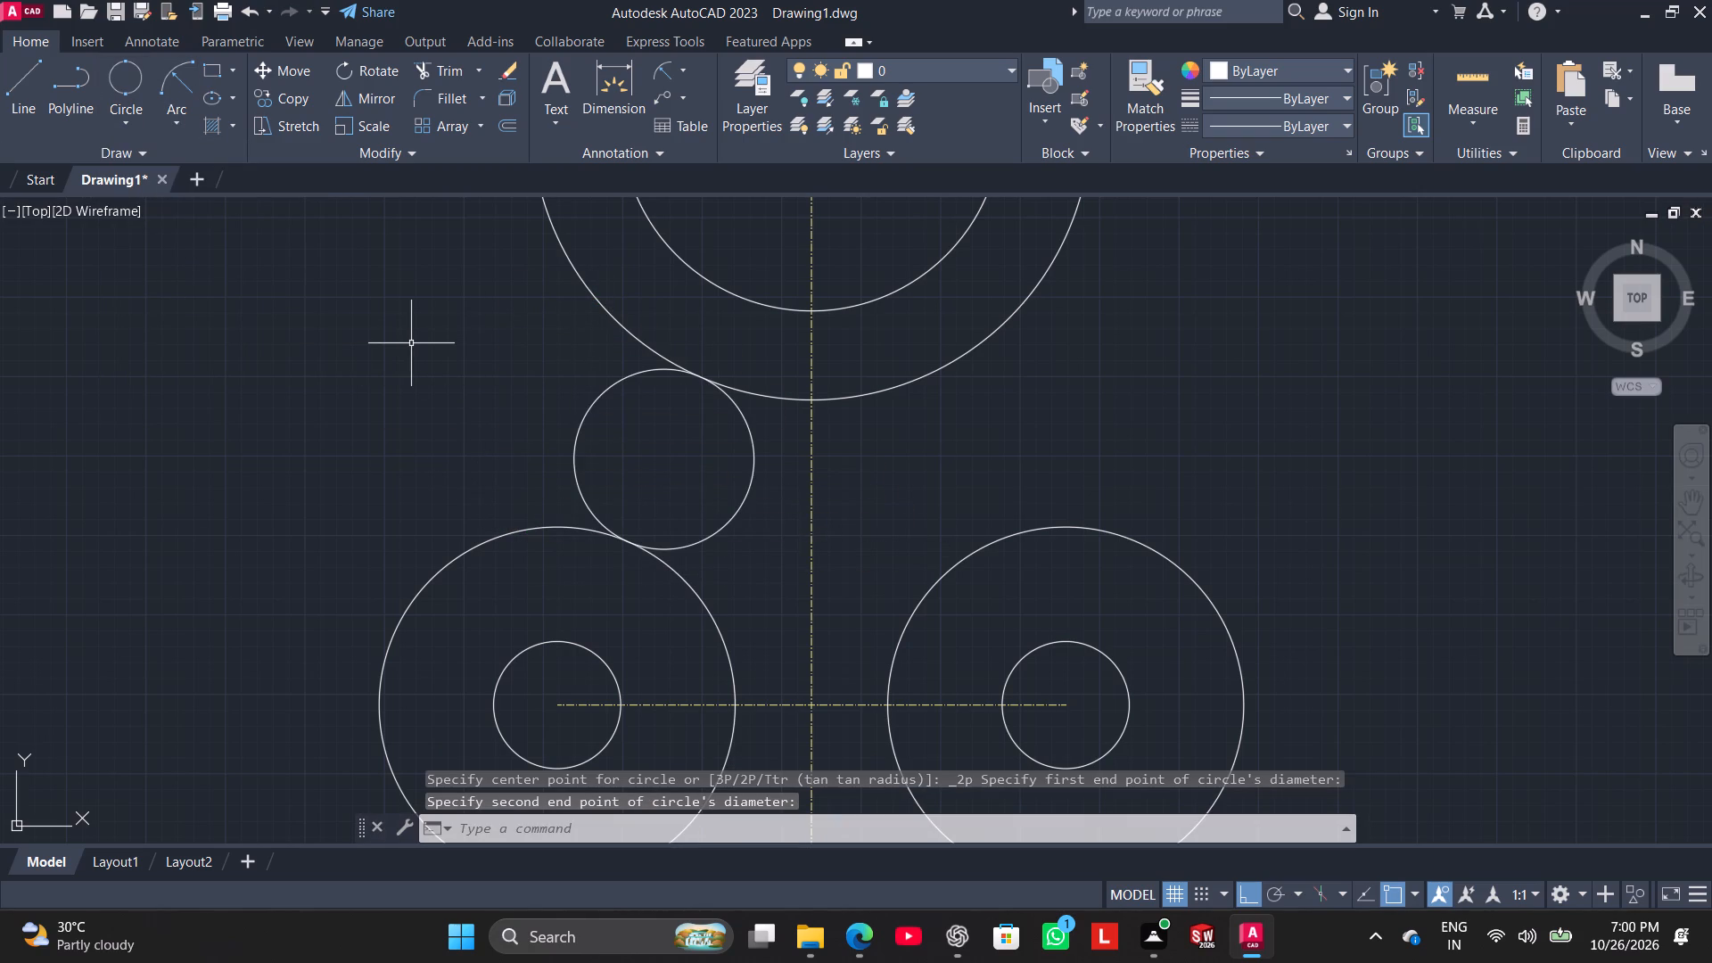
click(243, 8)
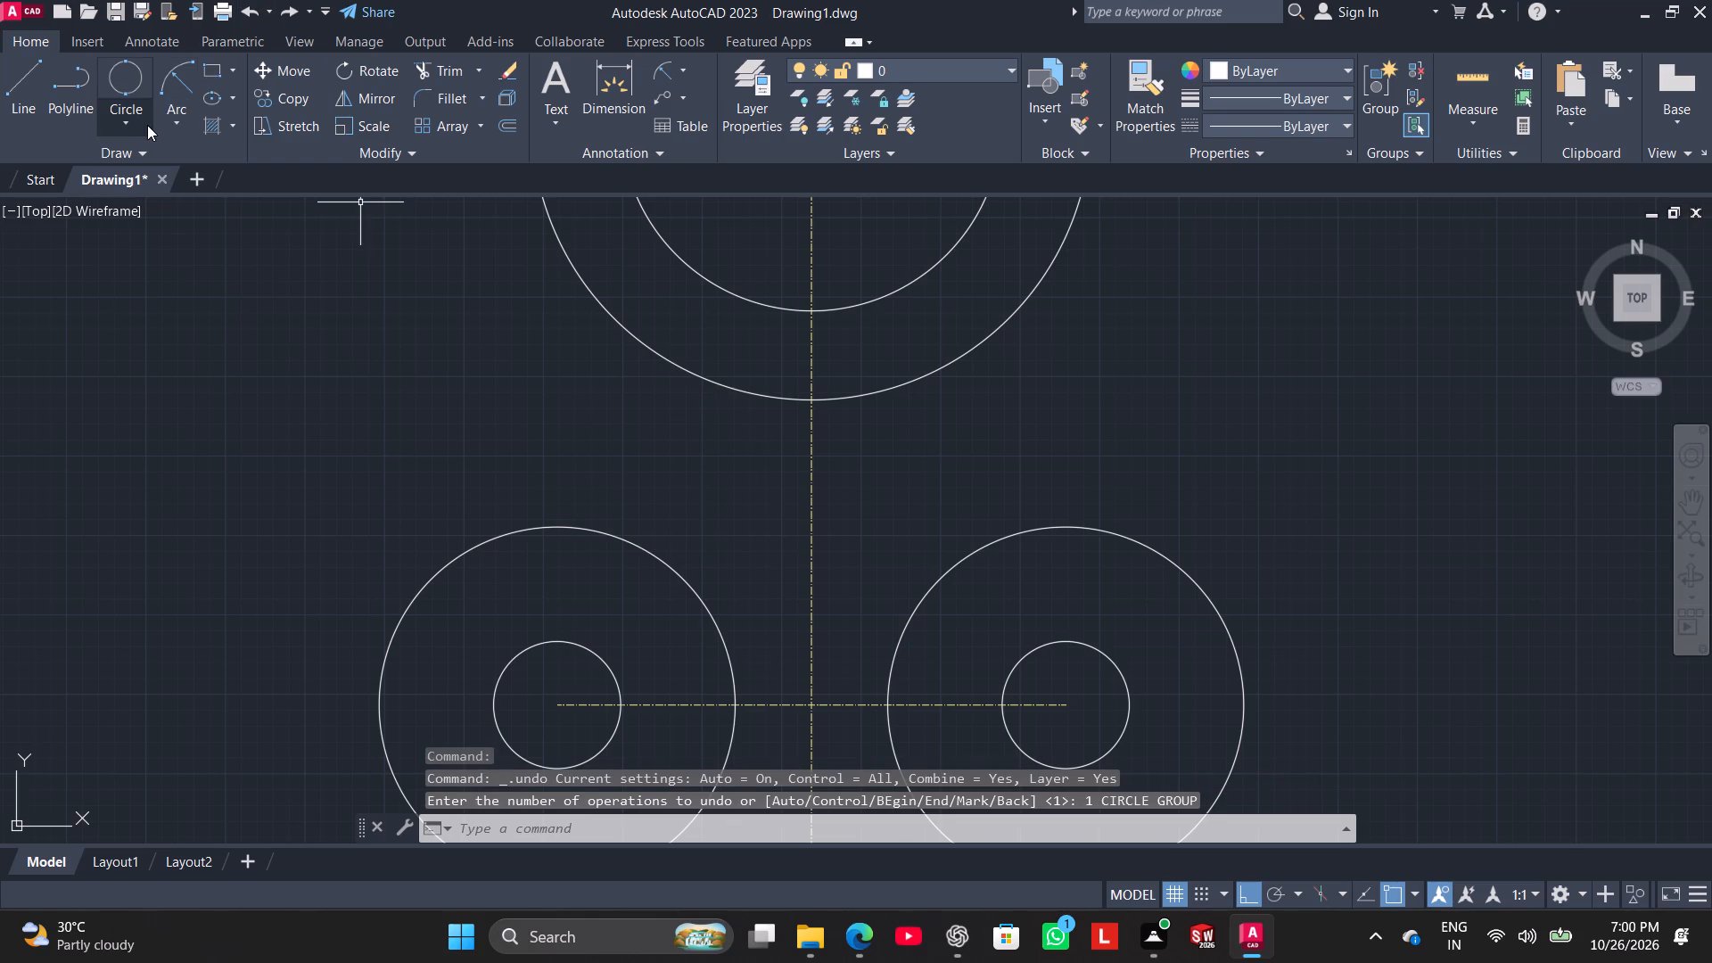
Draw a Tan, Tan, Radius circle tangent to the left and top outer circles with radius 50.
click(145, 125)
click(177, 350)
click(542, 535)
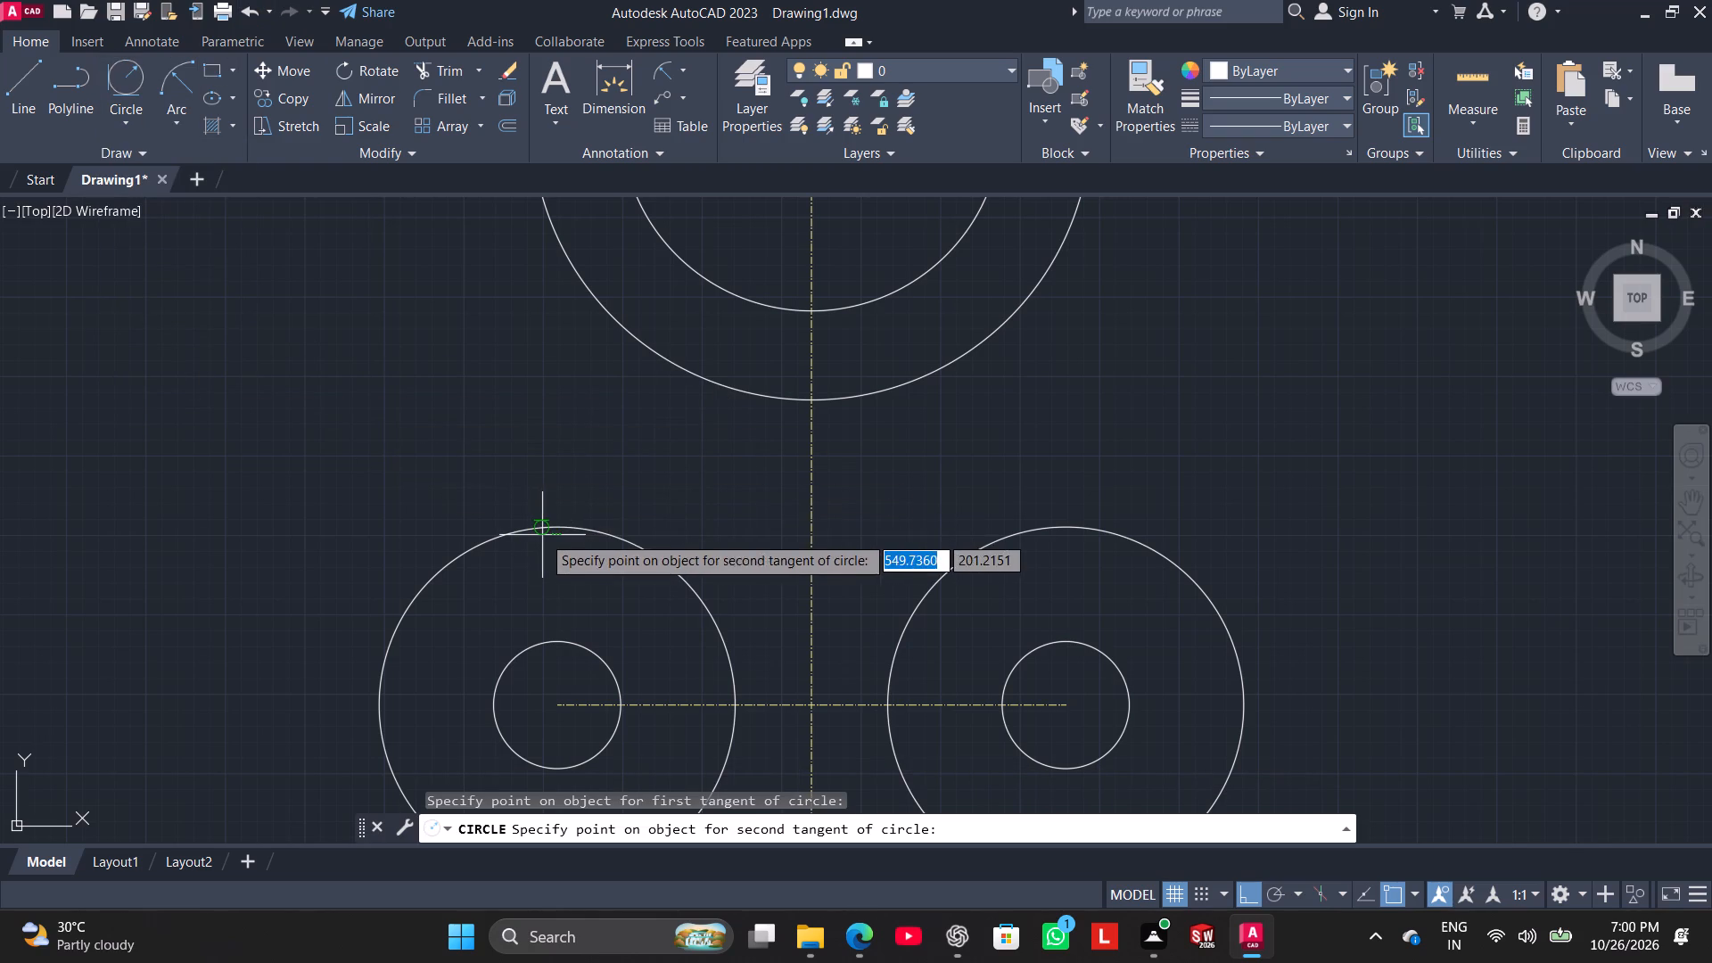
click(573, 284)
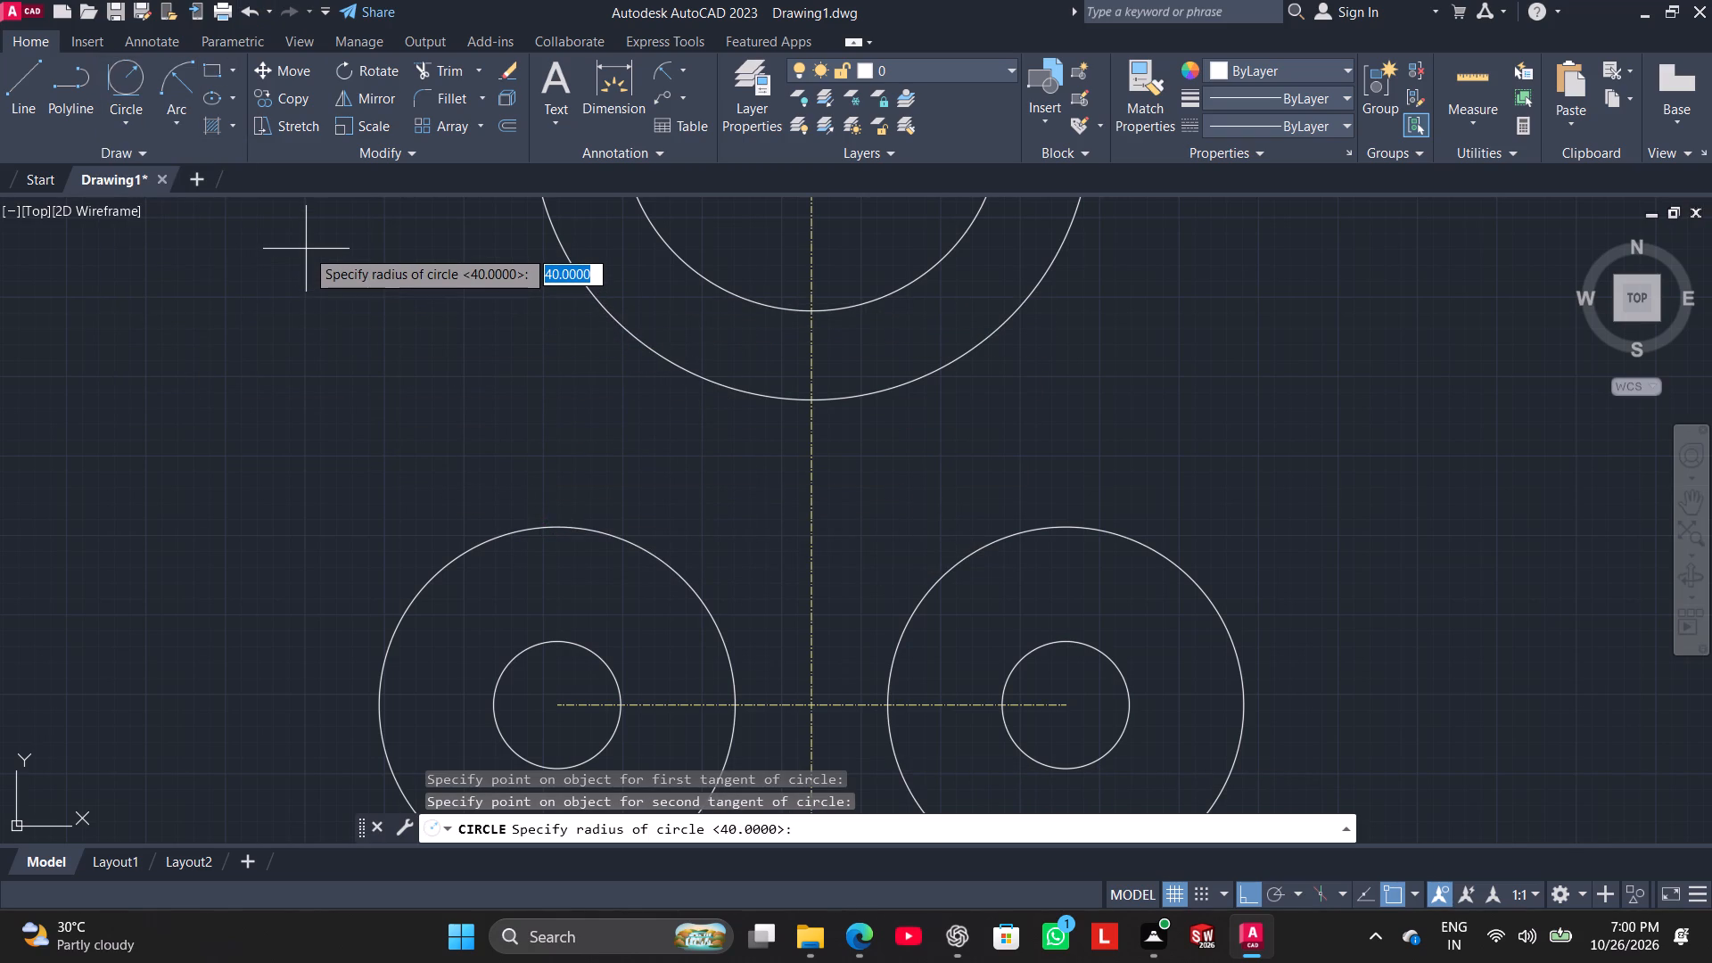
text(50)
key(Return)
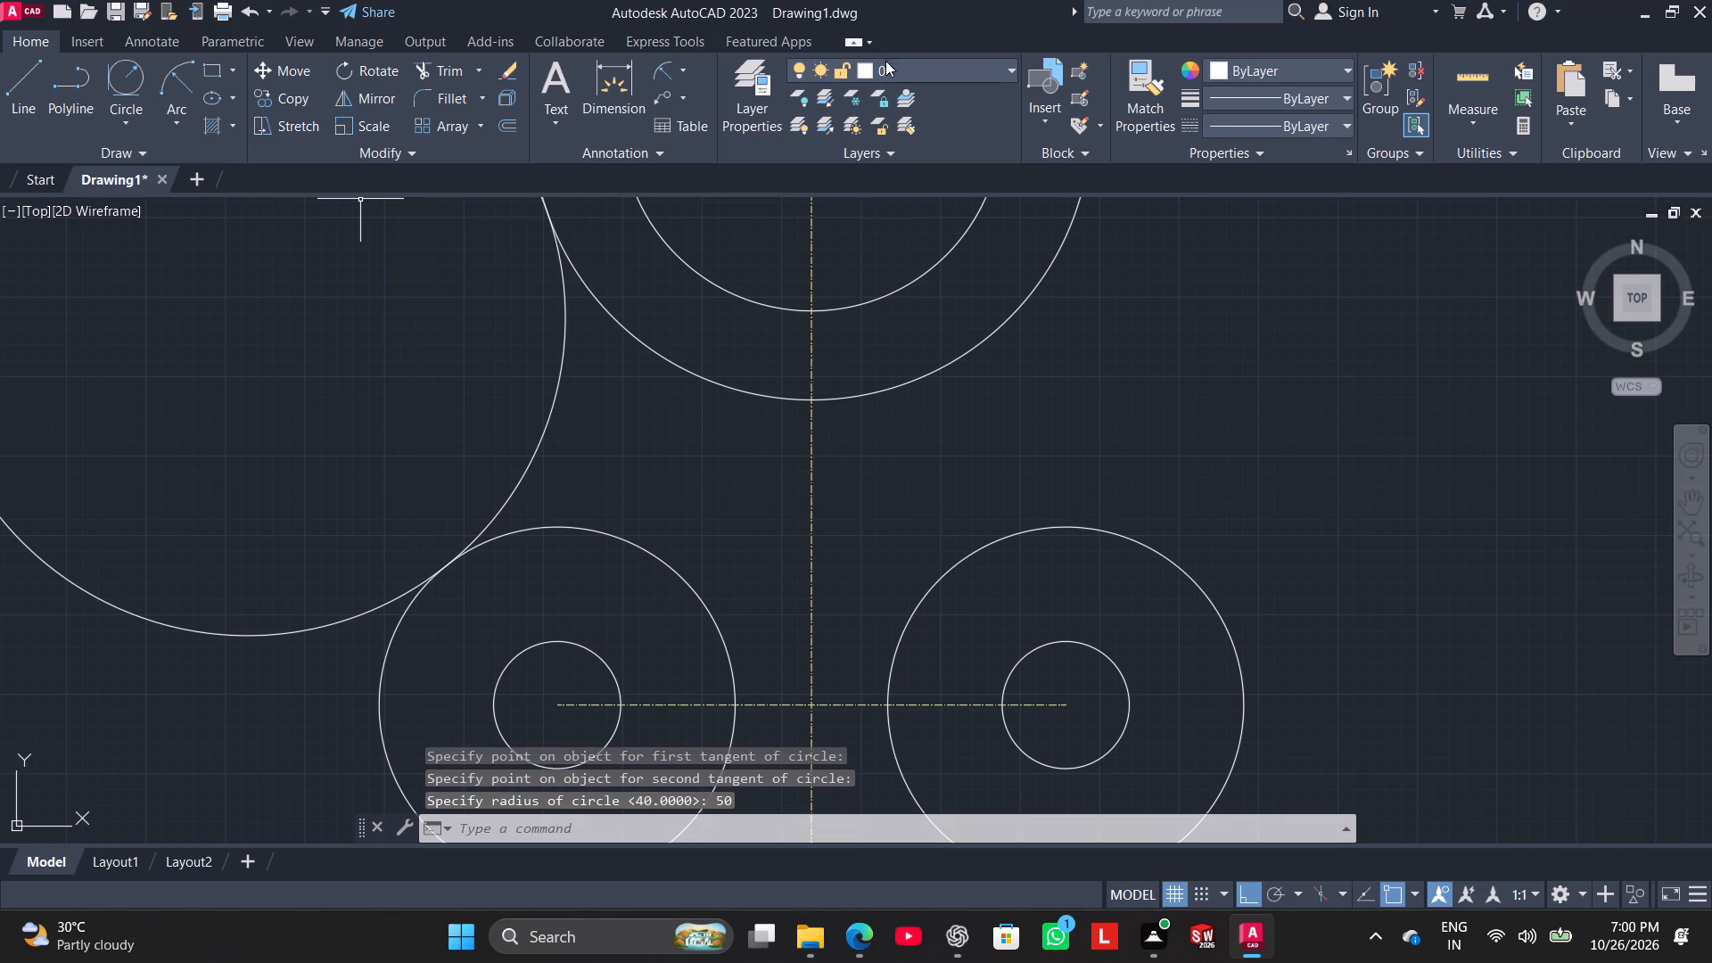
Trim the outer part of the tangent circle, keeping only the arc connecting the left and top outer circles.
click(439, 67)
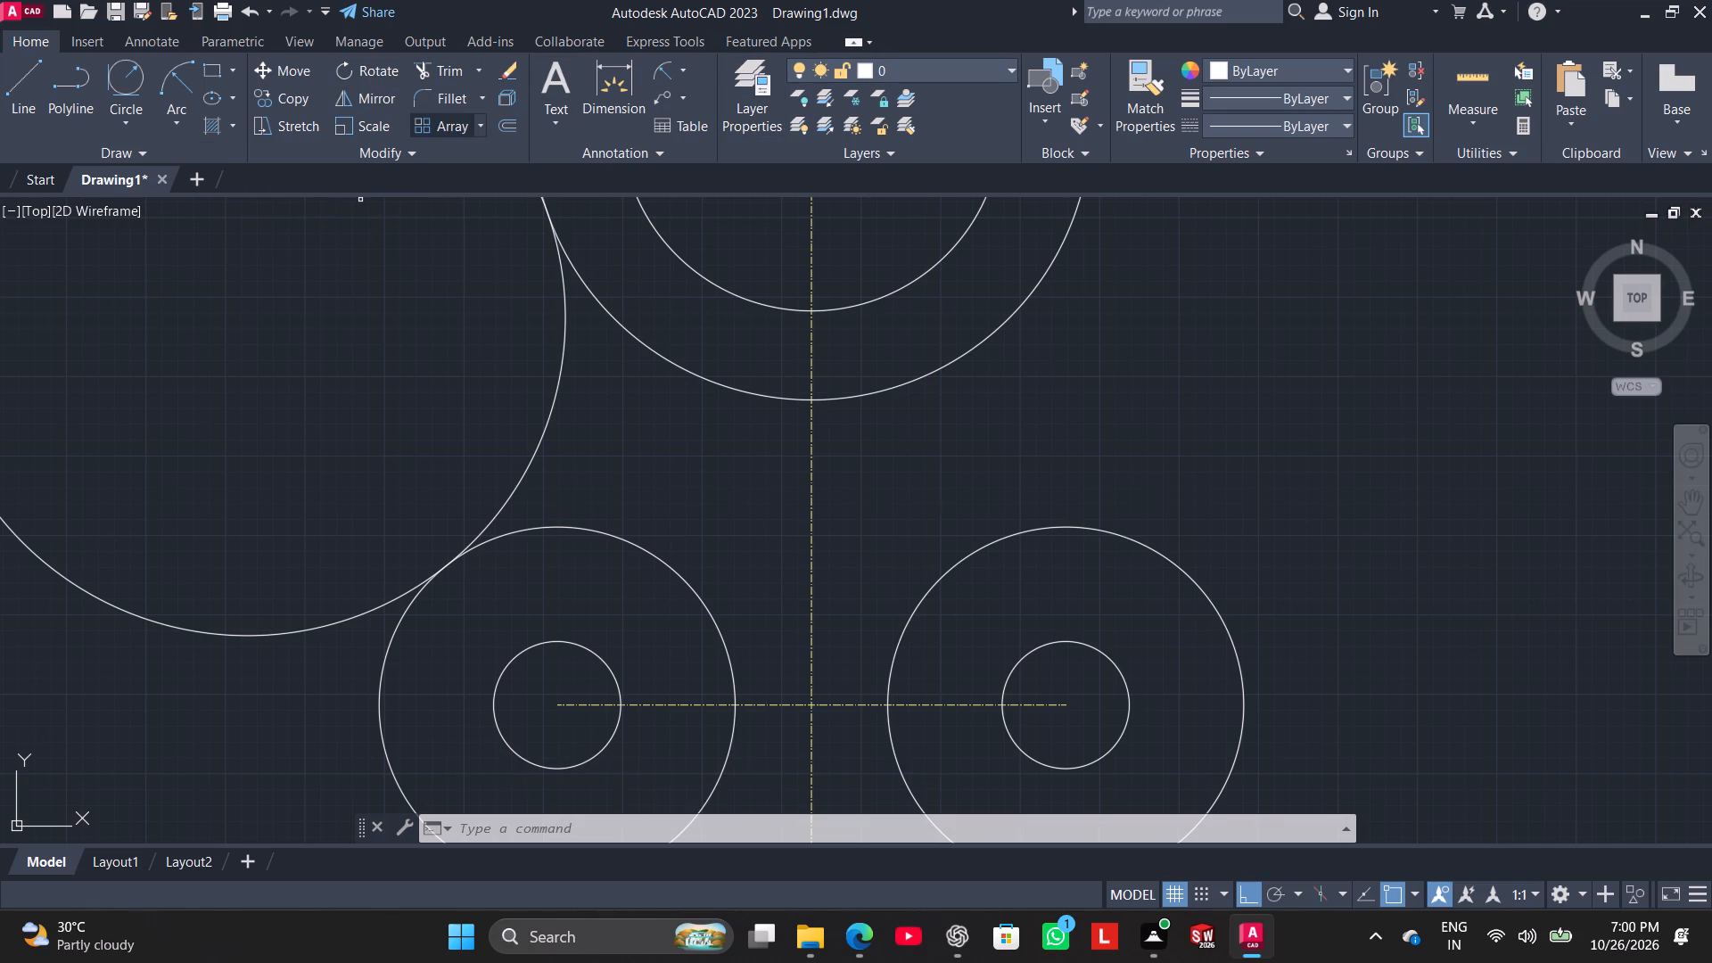
drag(325, 644, 295, 527)
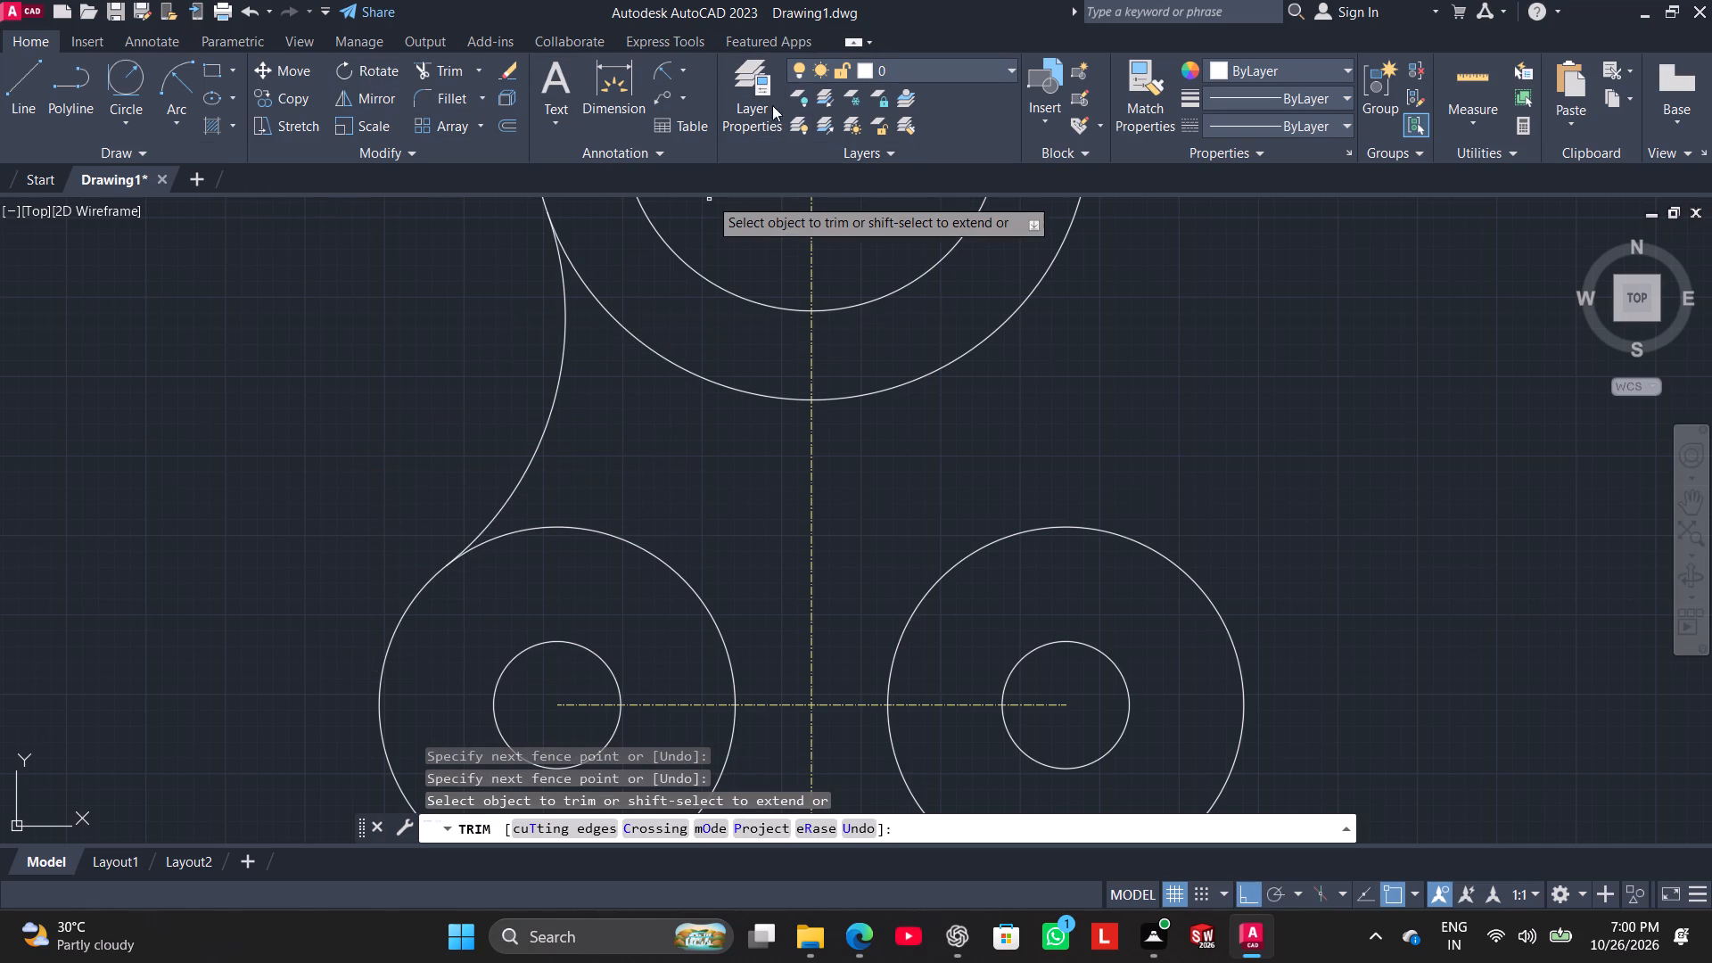
Check the radius of the connecting arc between the left and top outer circles with a radius dimension.
click(667, 69)
click(559, 362)
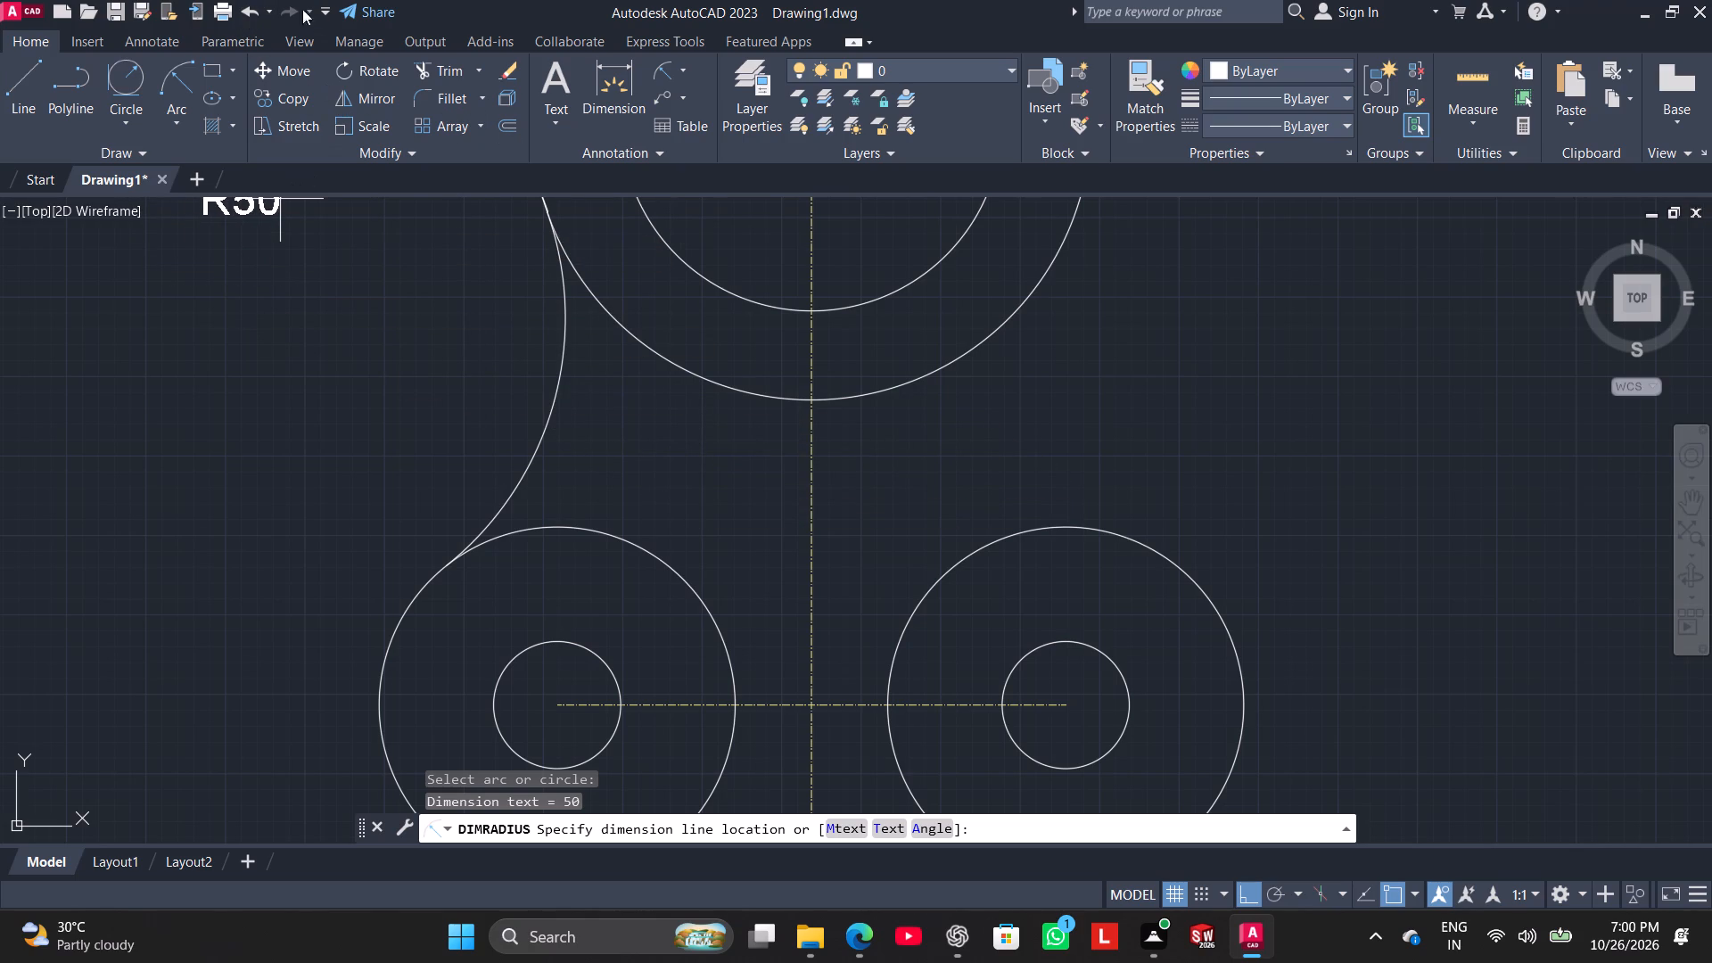
click(671, 62)
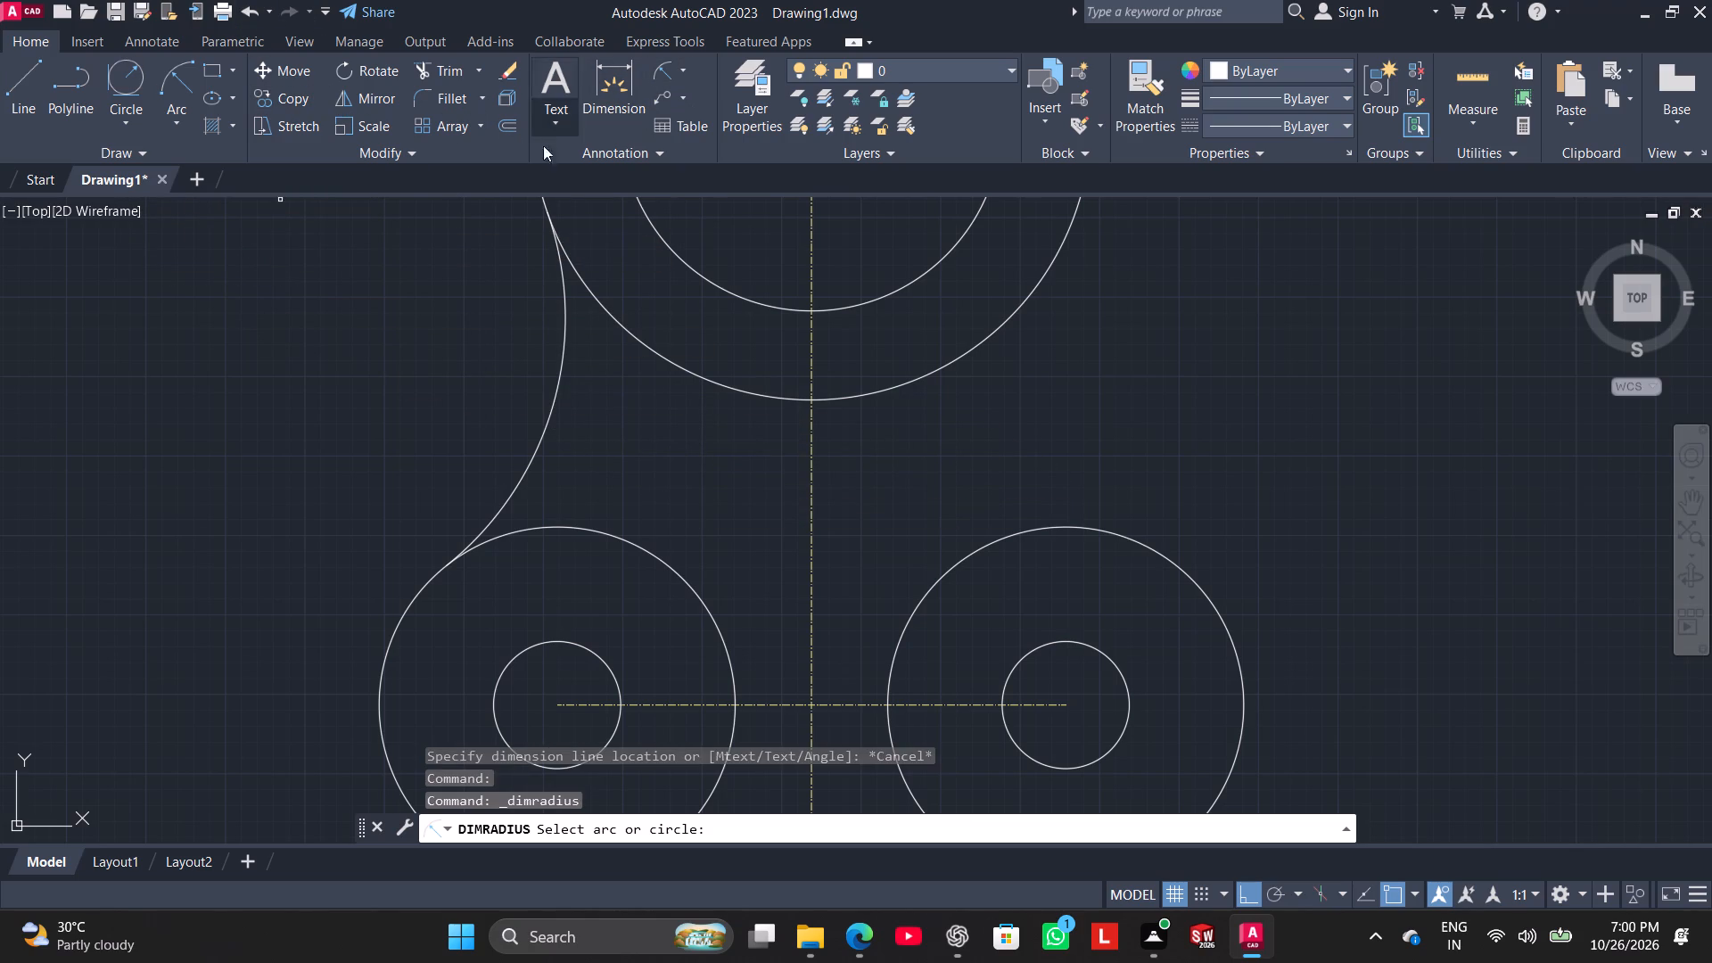
Draw a Tan, Tan, Radius circle tangent to the top and right outer circles with radius 50.
scroll(835, 419, up, 2)
scroll(841, 420, down, 5)
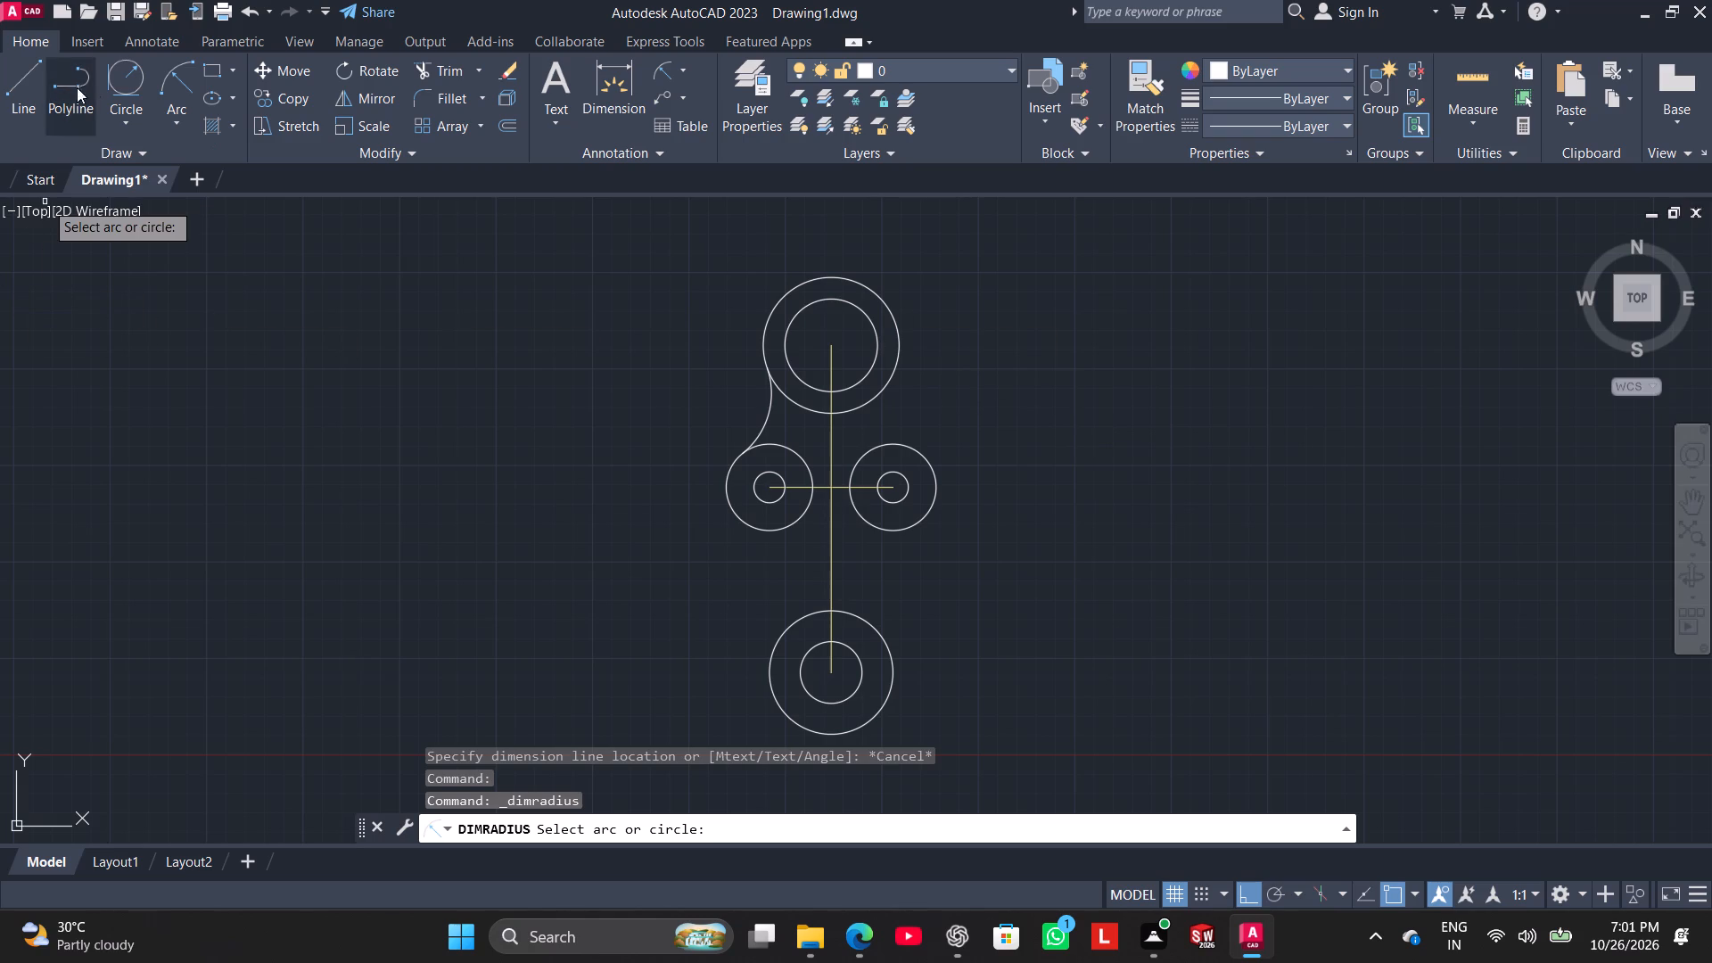
click(116, 79)
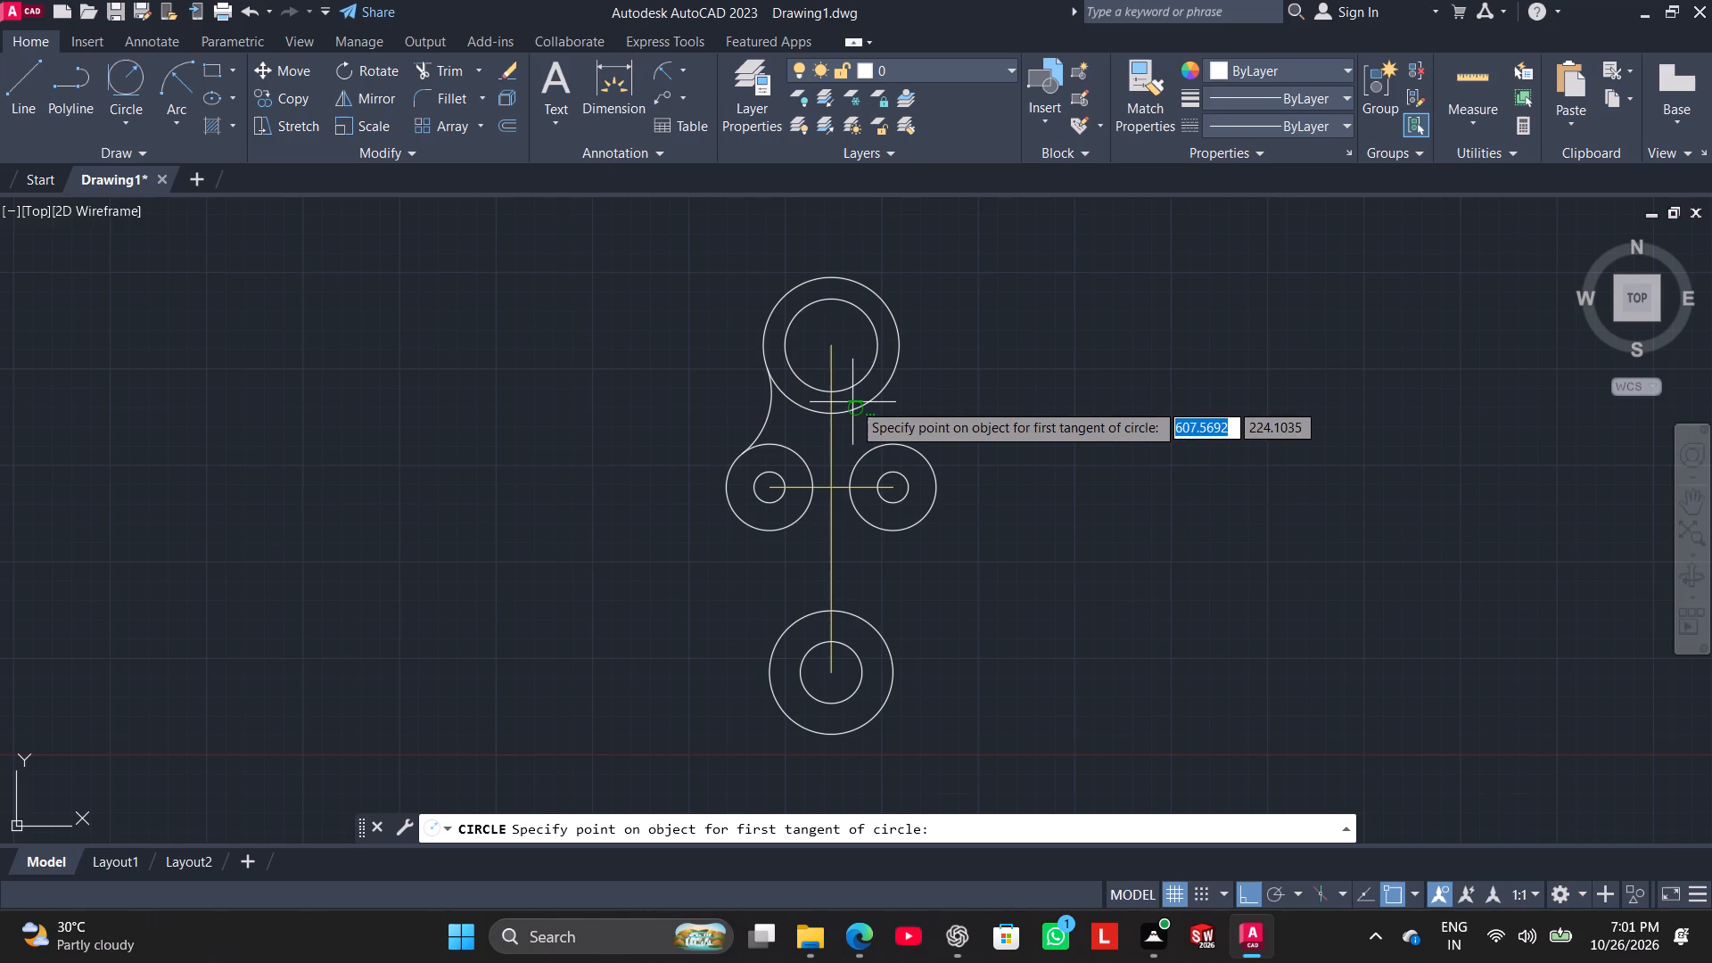
click(901, 383)
click(899, 446)
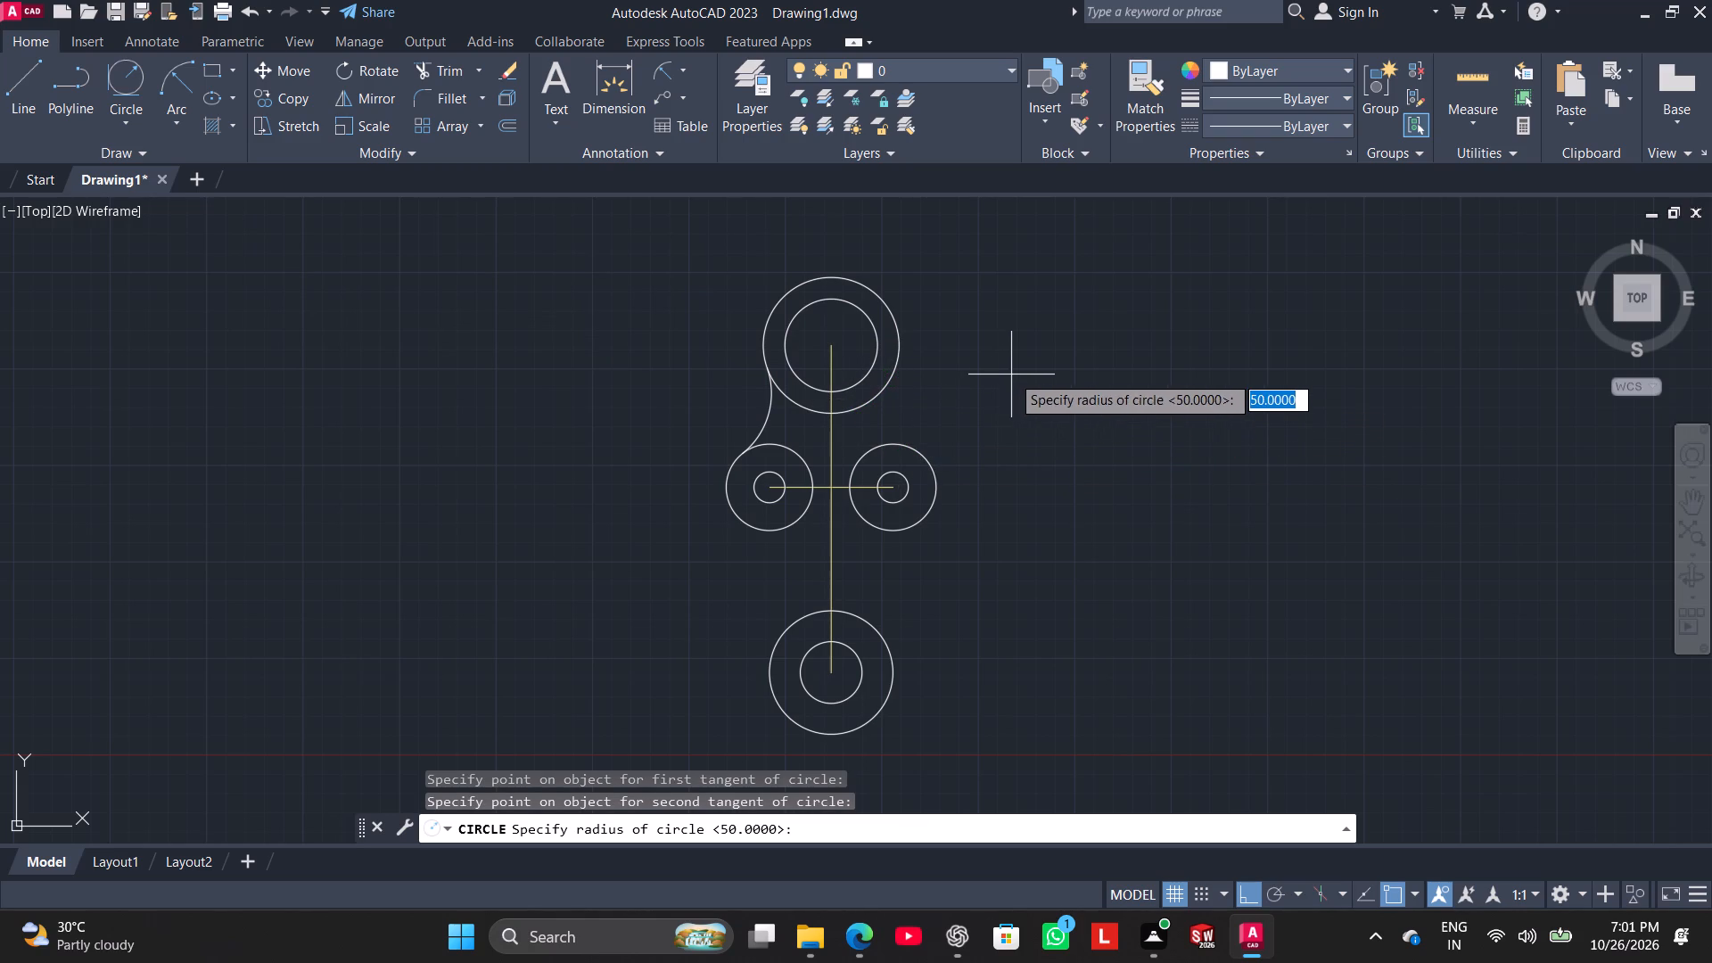
key(Return)
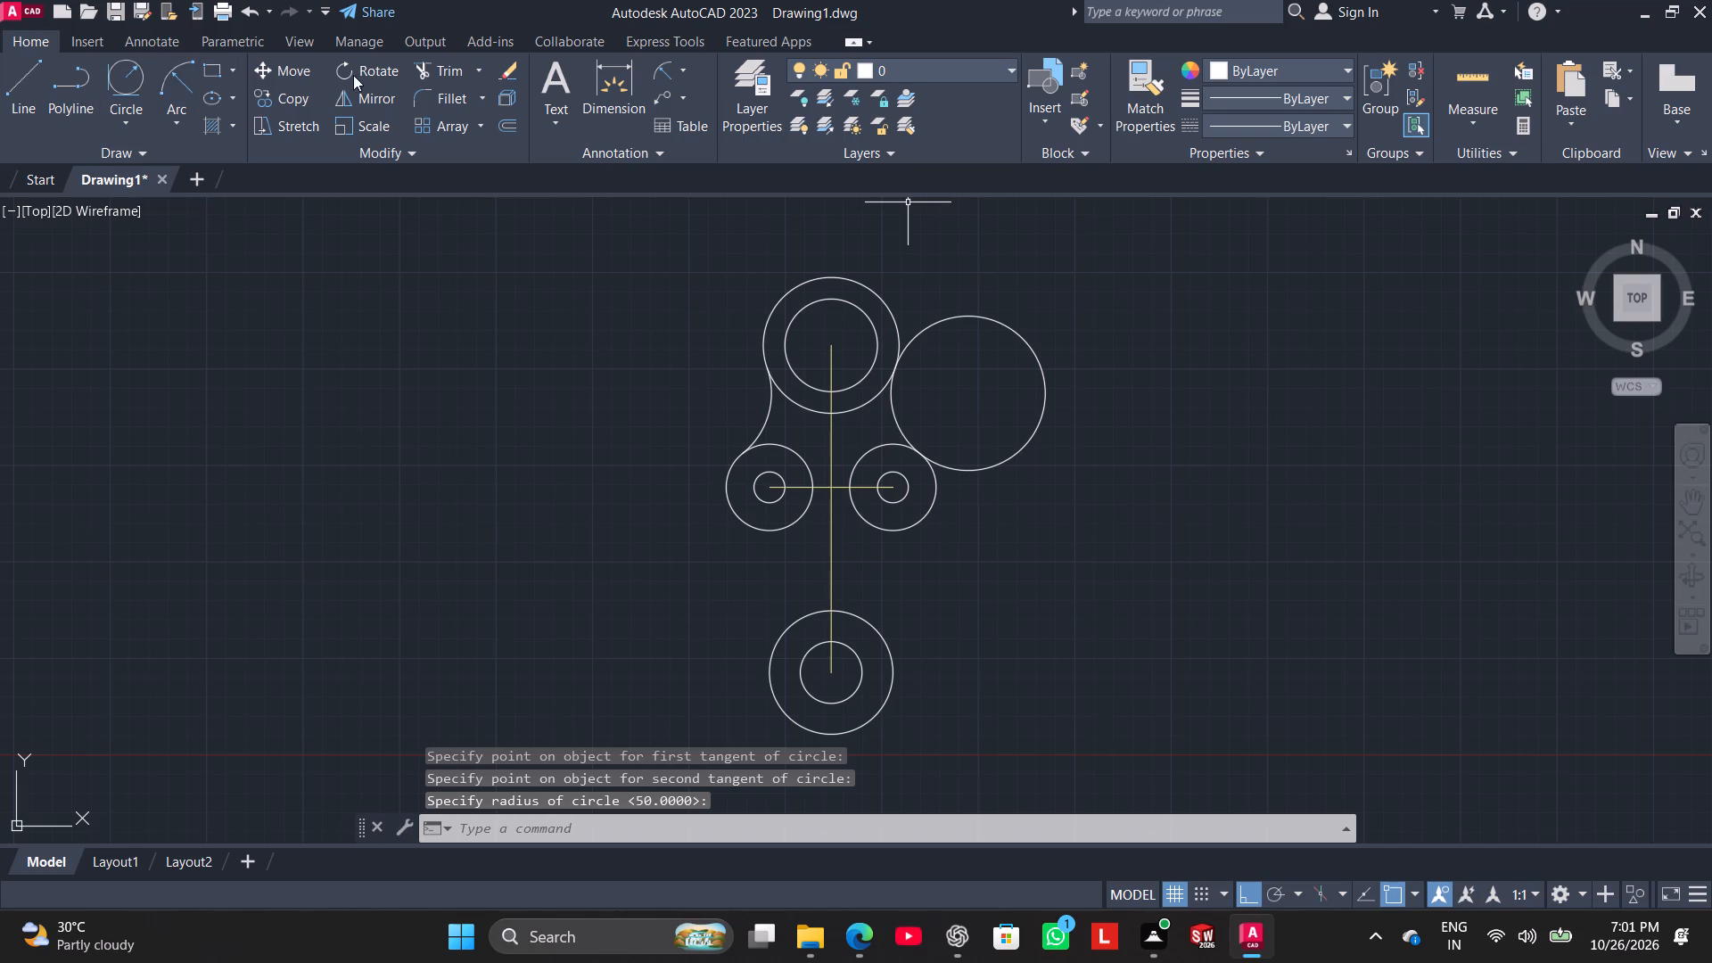
Trim the outer part of the new tangent circle, keeping only the arc connecting the top and right outer circles.
click(421, 66)
drag(1031, 459, 1013, 306)
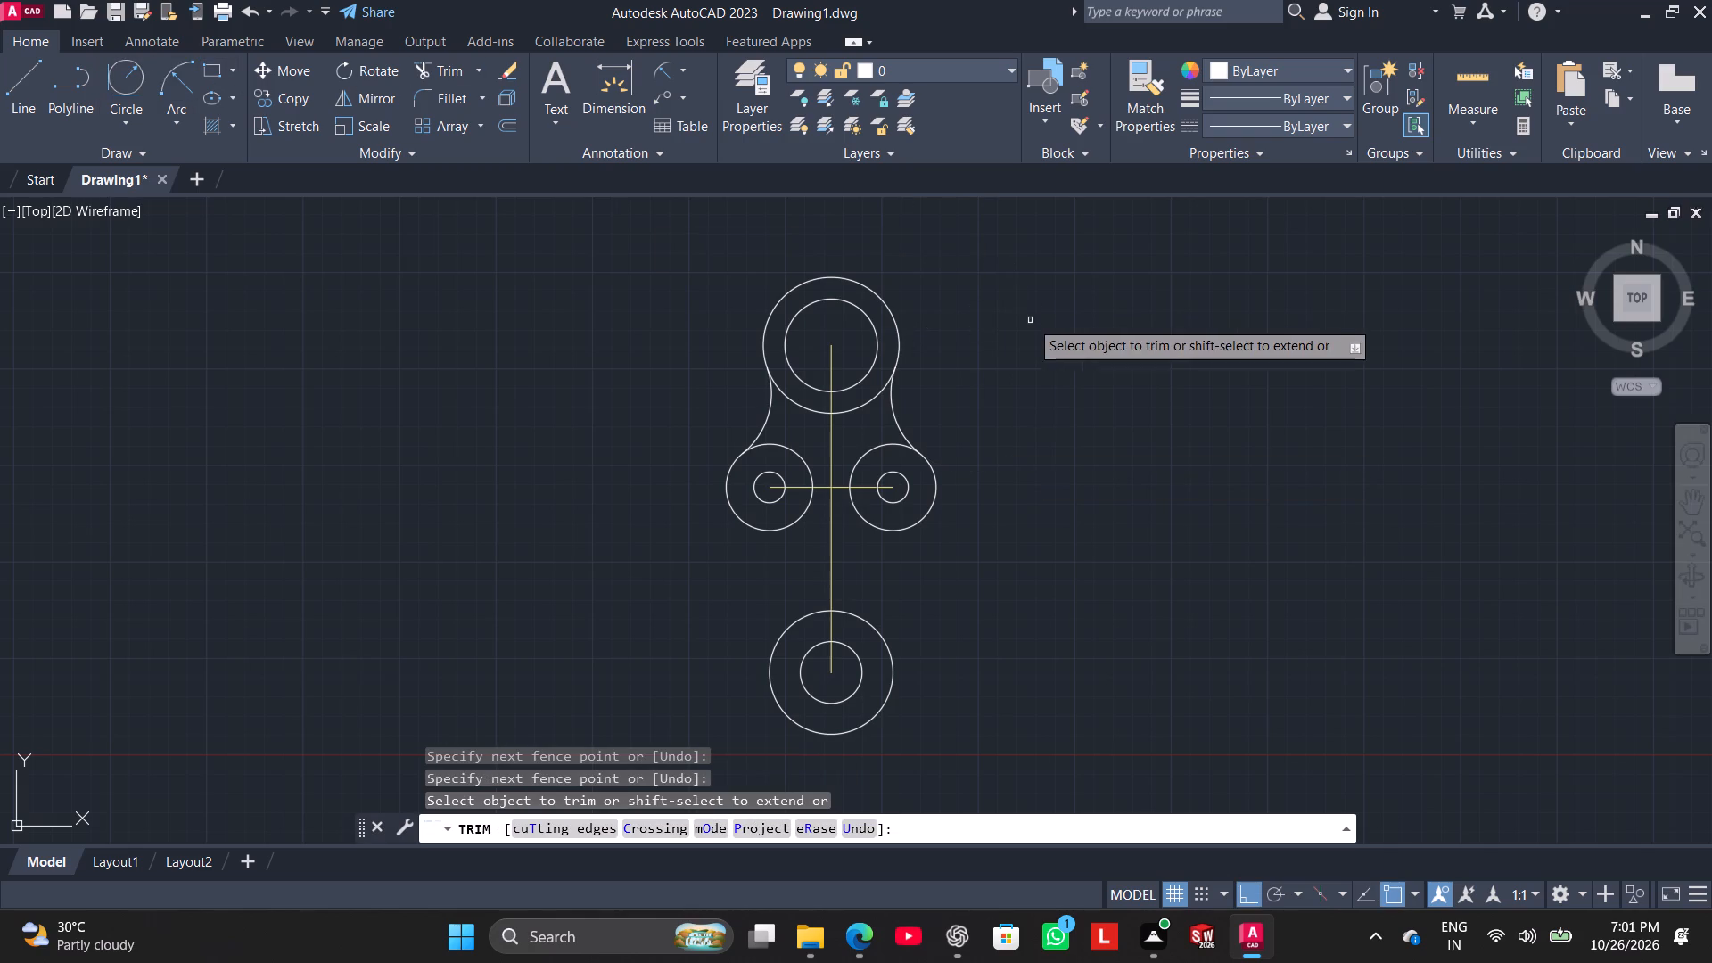
right_click(1036, 348)
click(1072, 364)
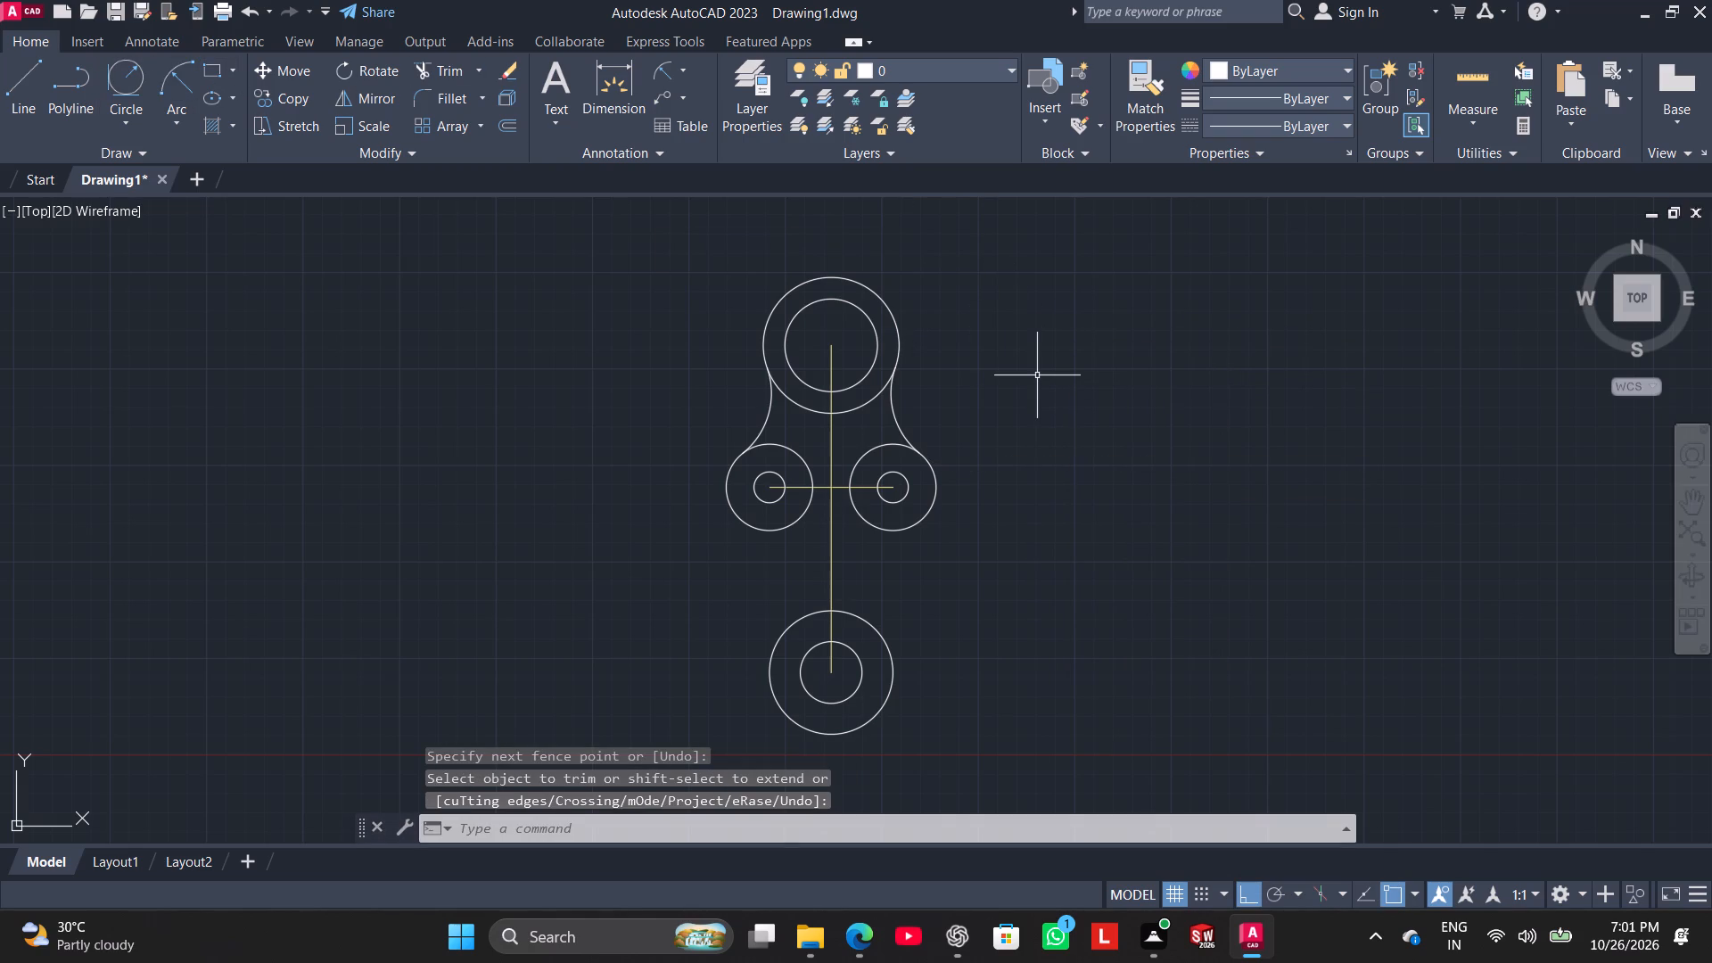
Draw a straight line from the right side of the bottom outer circle to the outer side of the right outer circle.
click(9, 92)
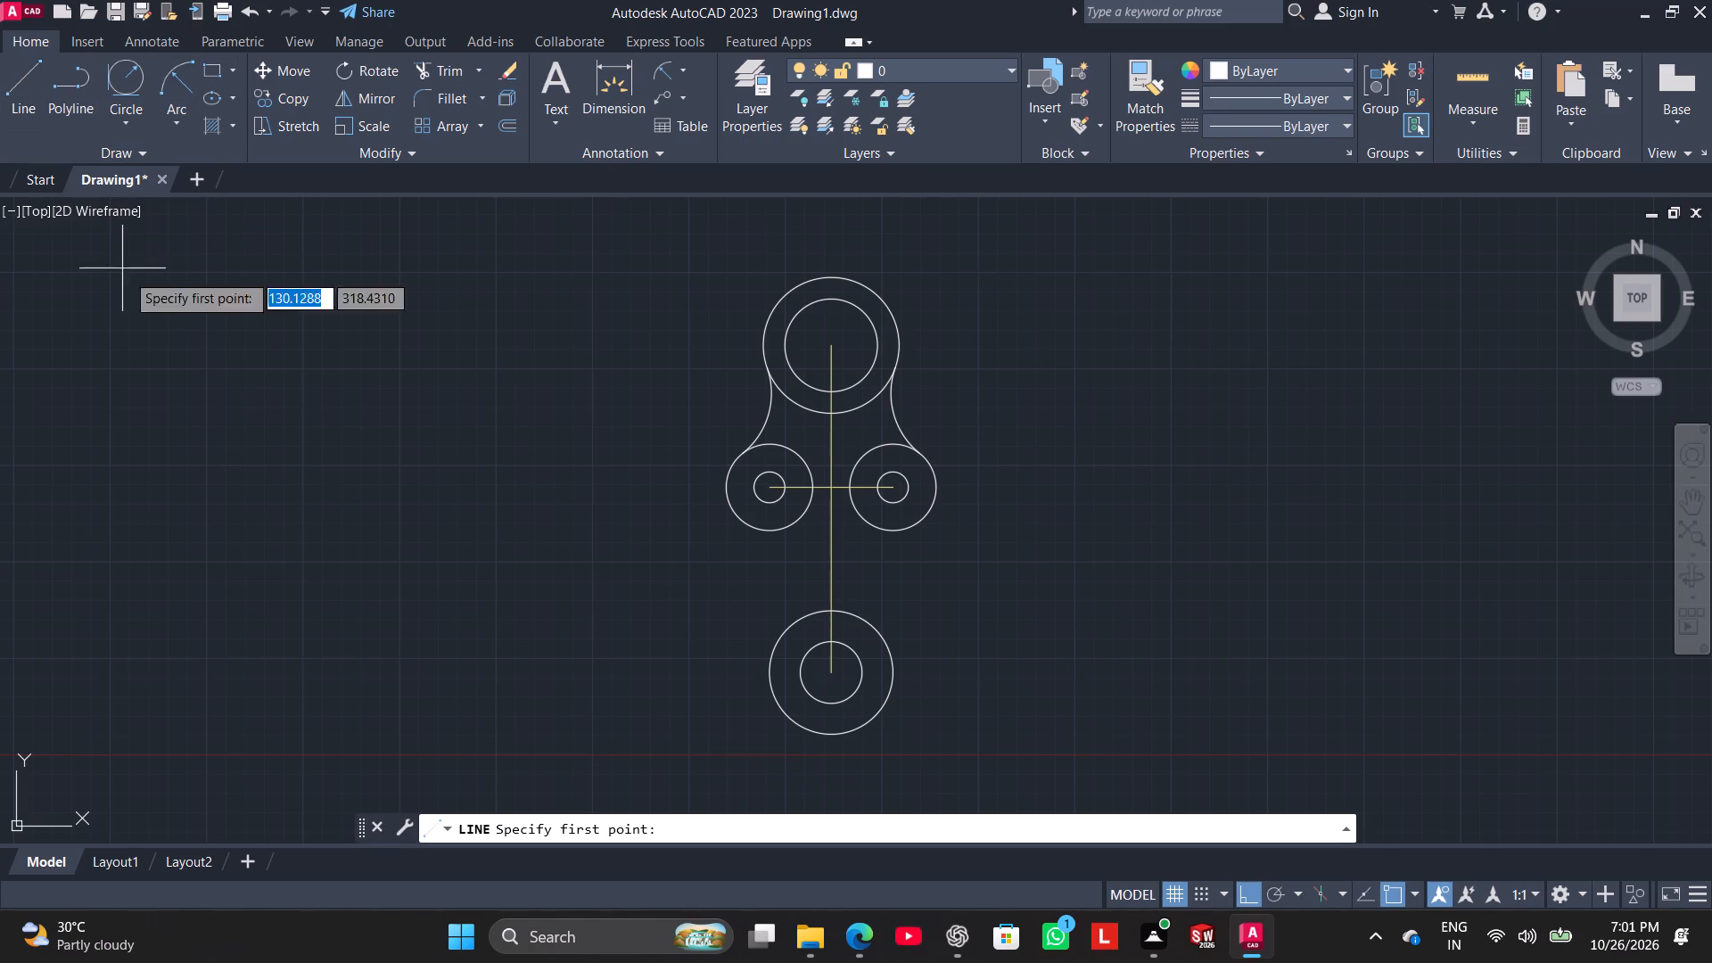
click(892, 679)
click(937, 508)
right_click(1093, 374)
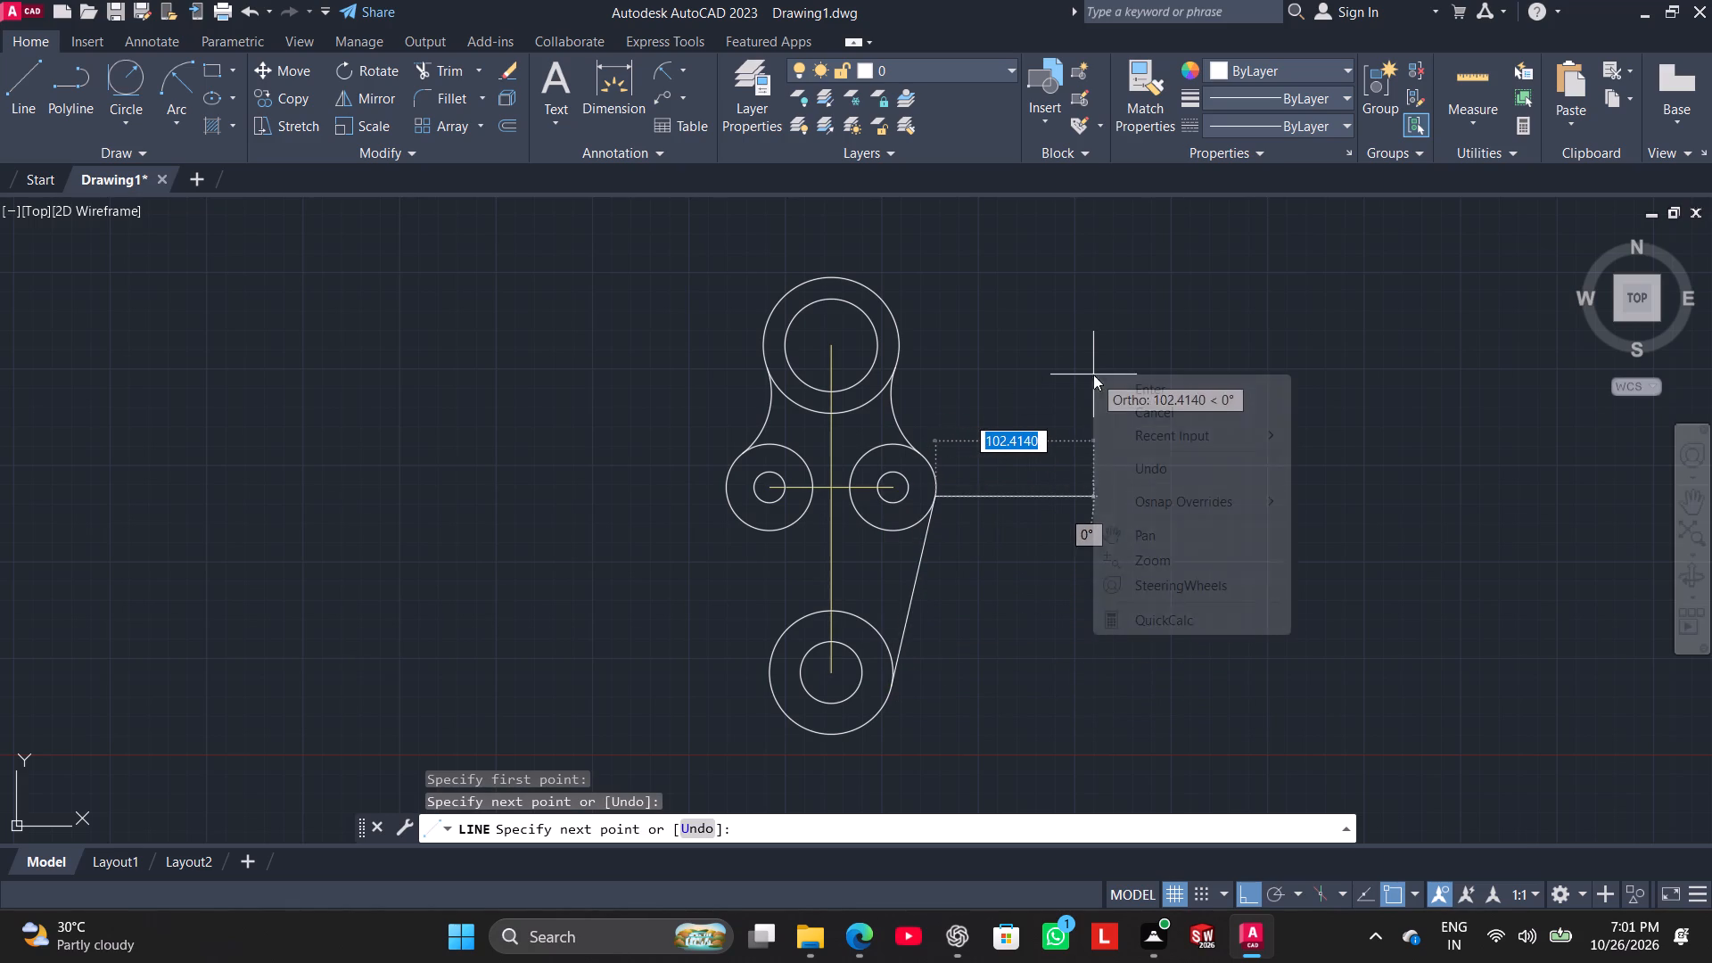
click(1123, 388)
Draw a matching straight line from the left side of the bottom outer circle to the outer side of the left outer circle.
click(14, 84)
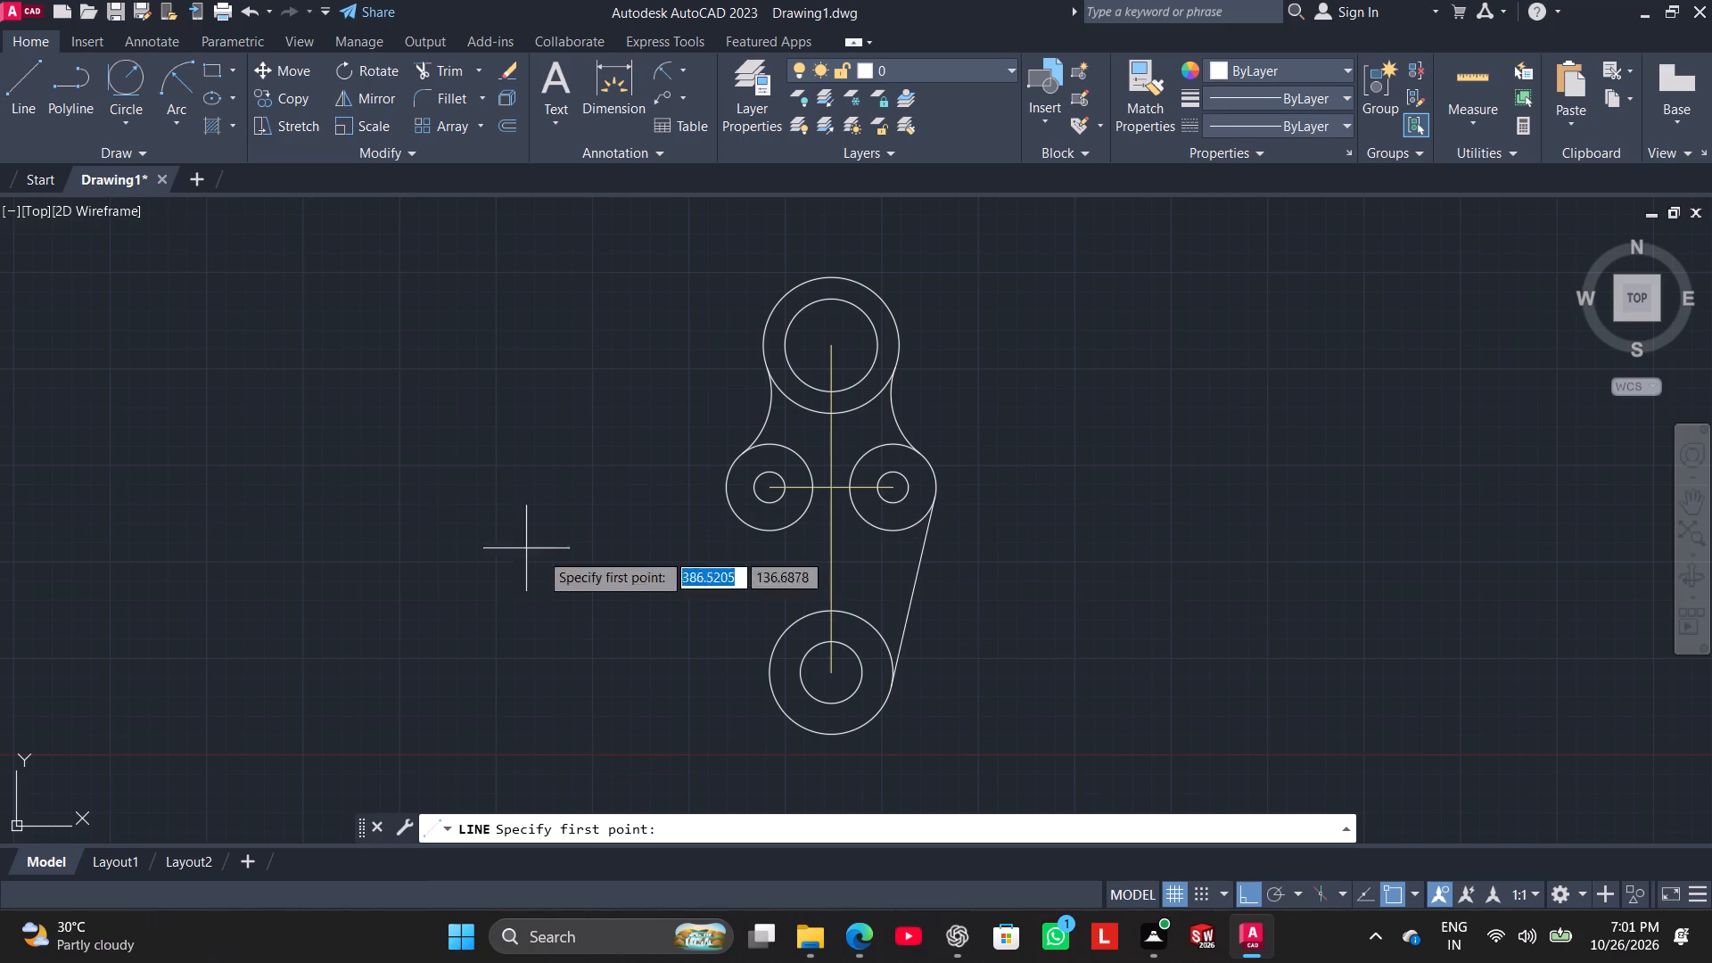
click(780, 714)
click(725, 503)
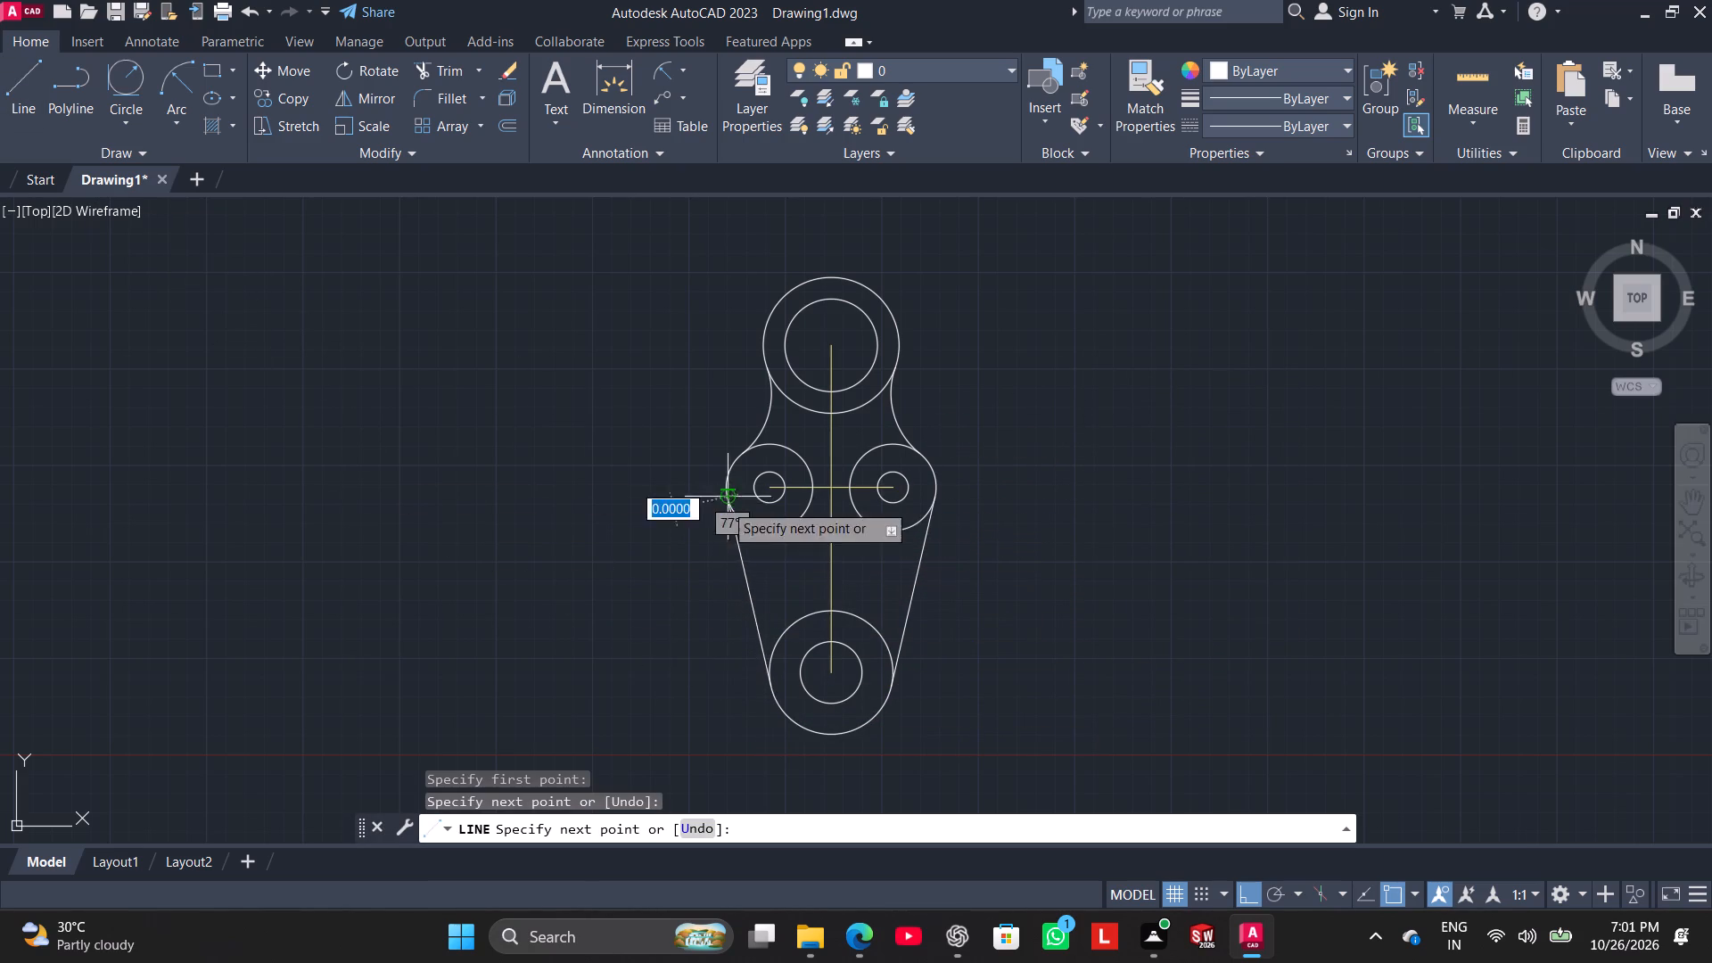
right_click(584, 445)
click(620, 452)
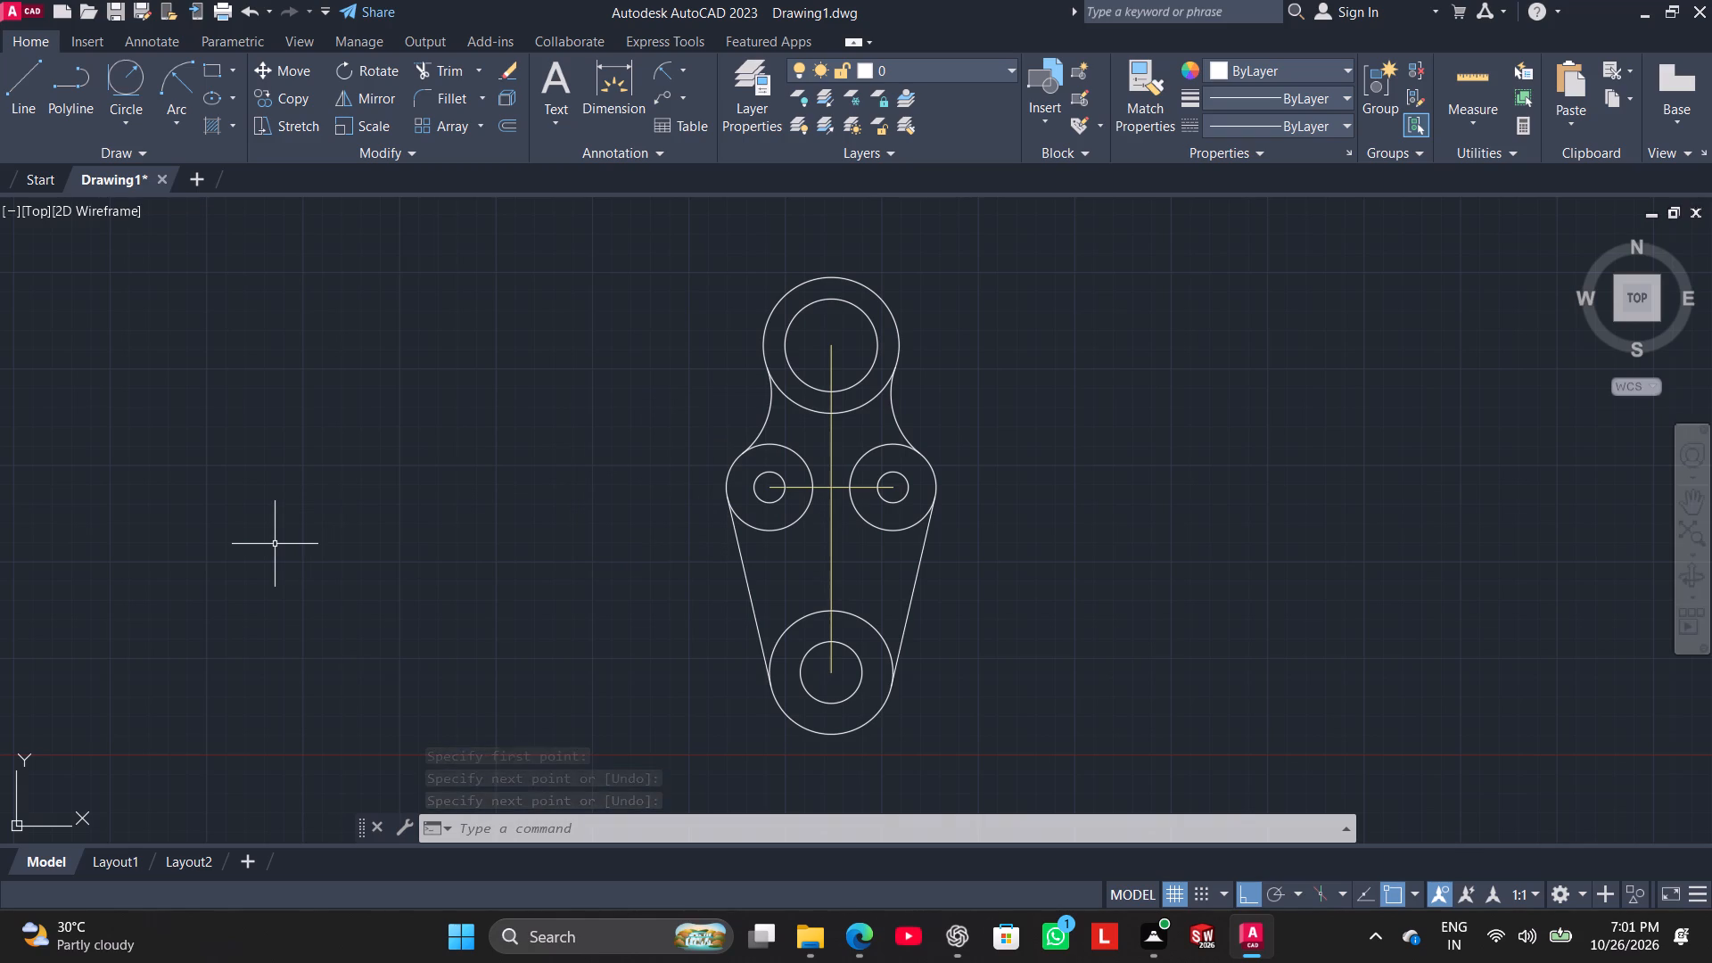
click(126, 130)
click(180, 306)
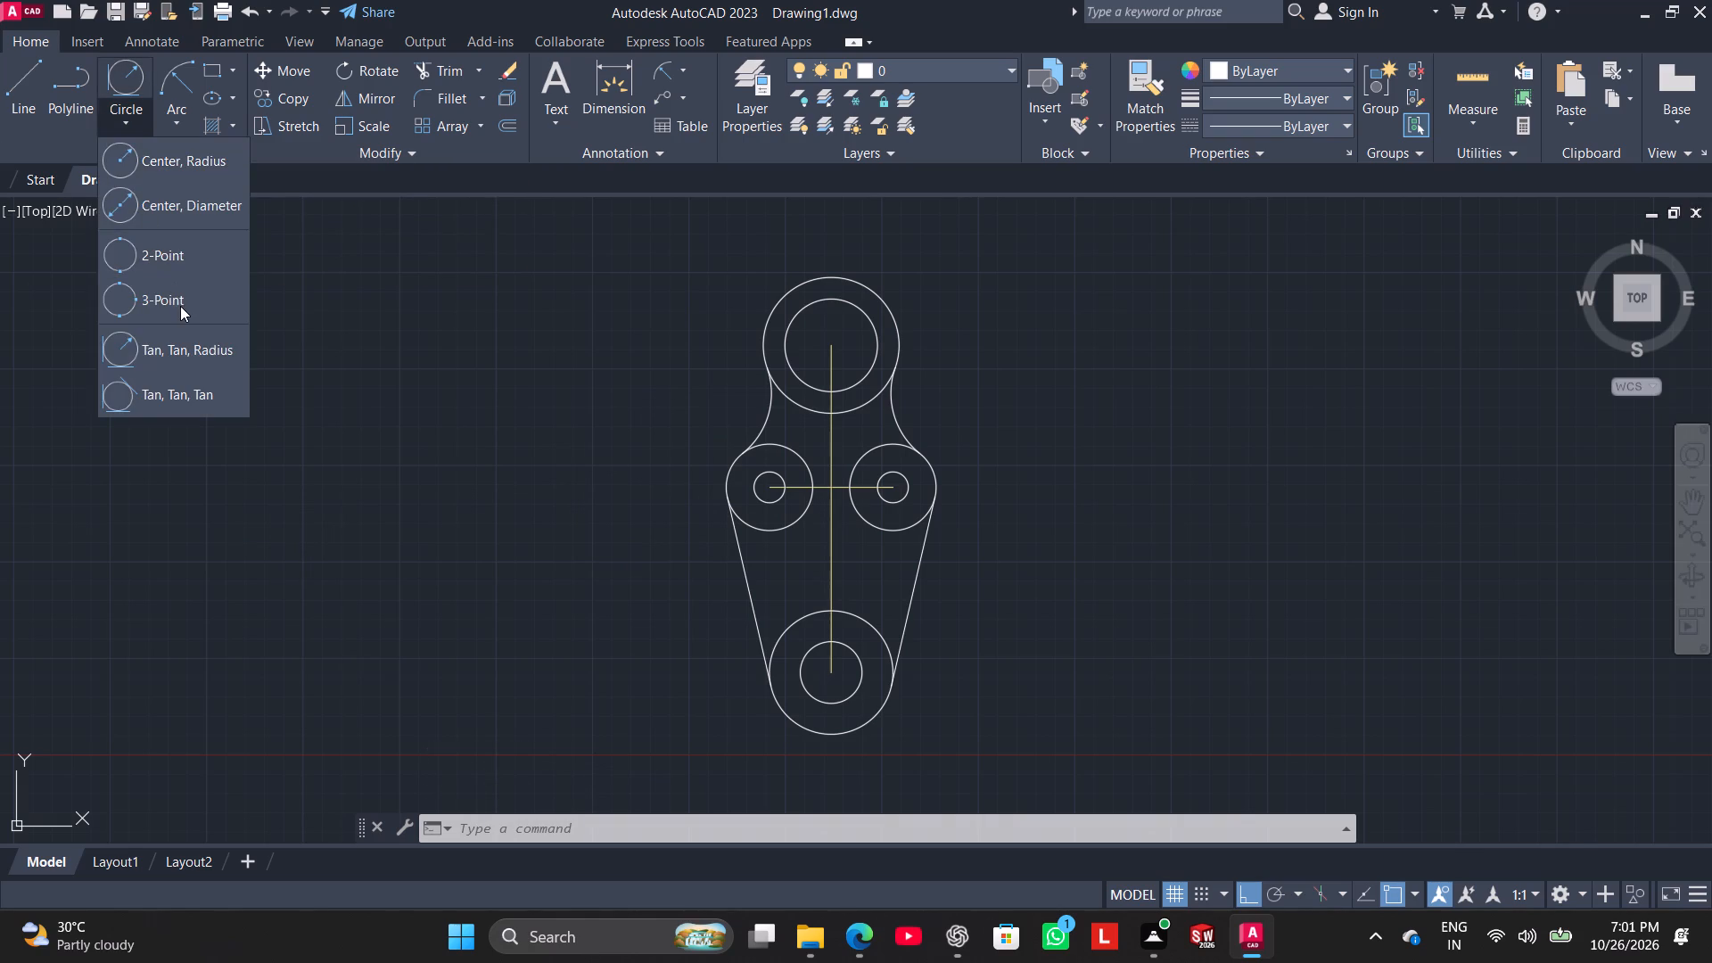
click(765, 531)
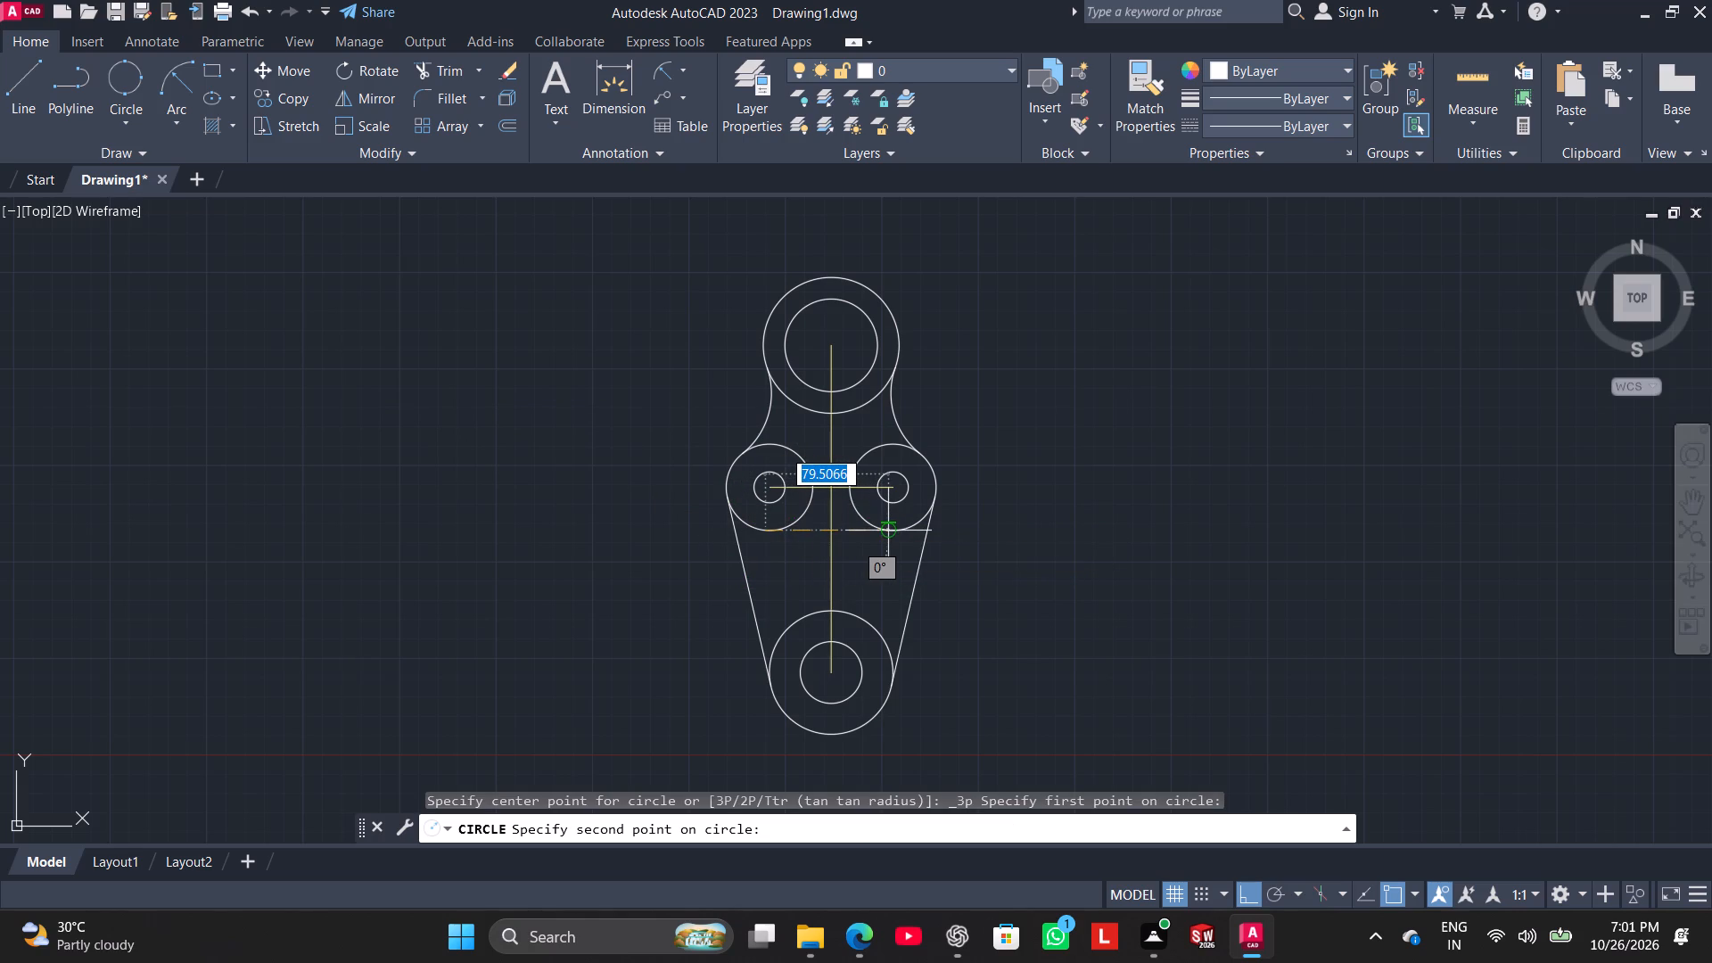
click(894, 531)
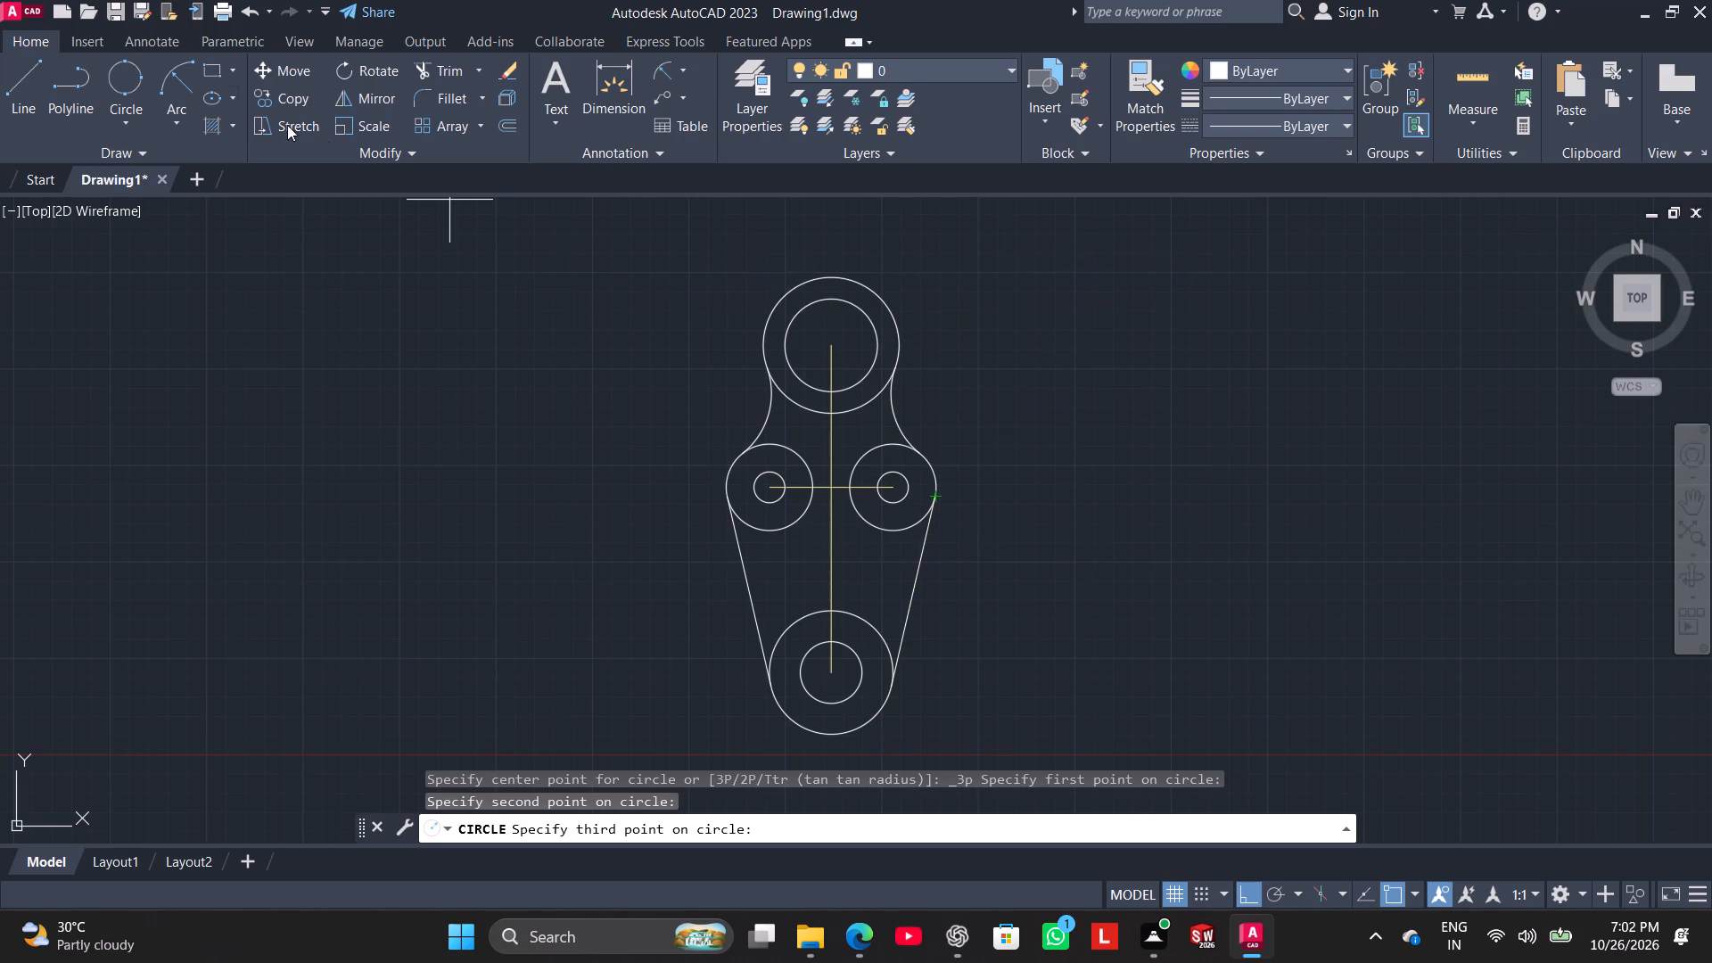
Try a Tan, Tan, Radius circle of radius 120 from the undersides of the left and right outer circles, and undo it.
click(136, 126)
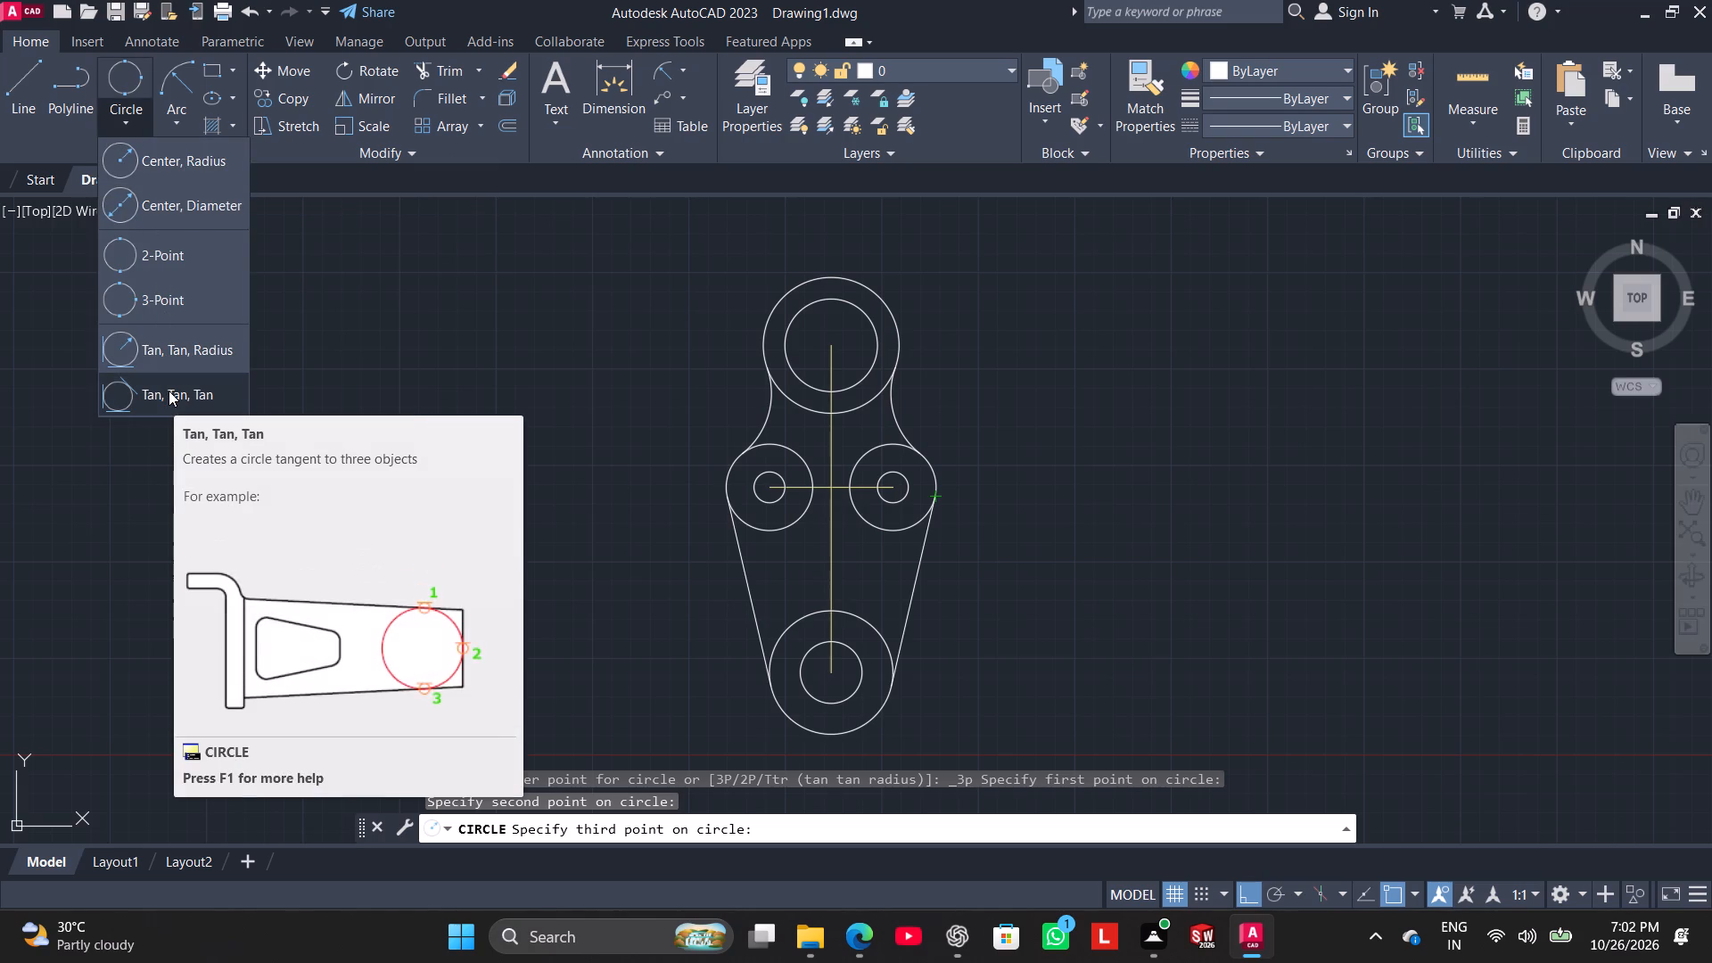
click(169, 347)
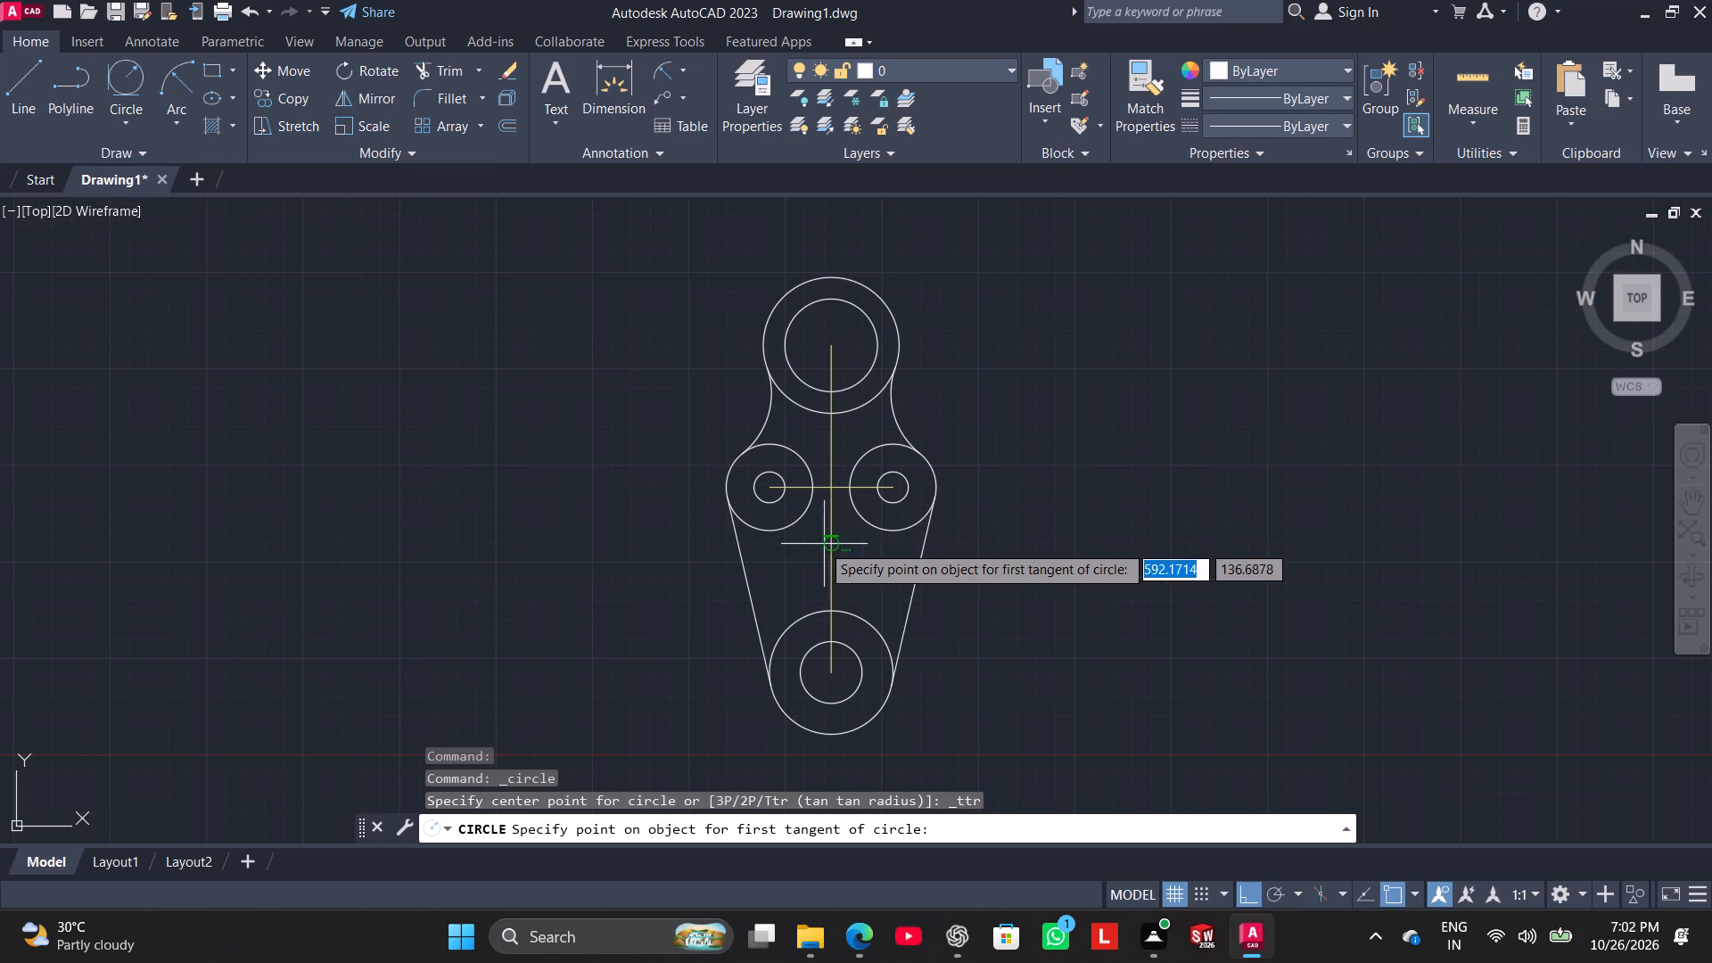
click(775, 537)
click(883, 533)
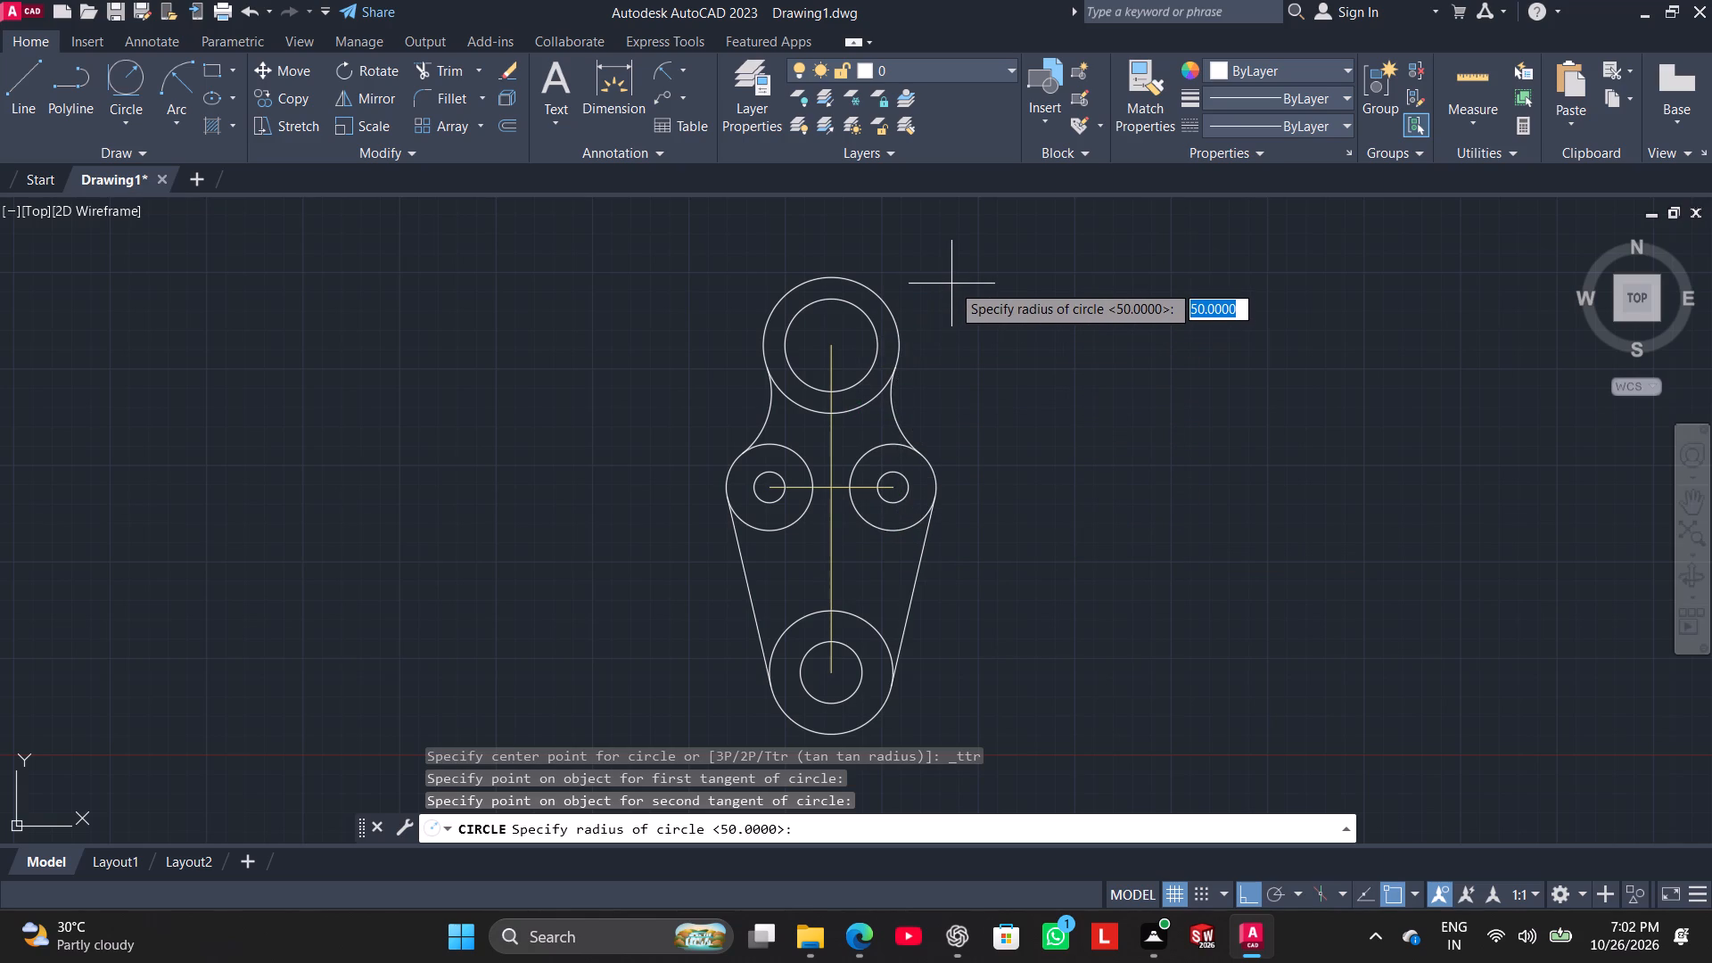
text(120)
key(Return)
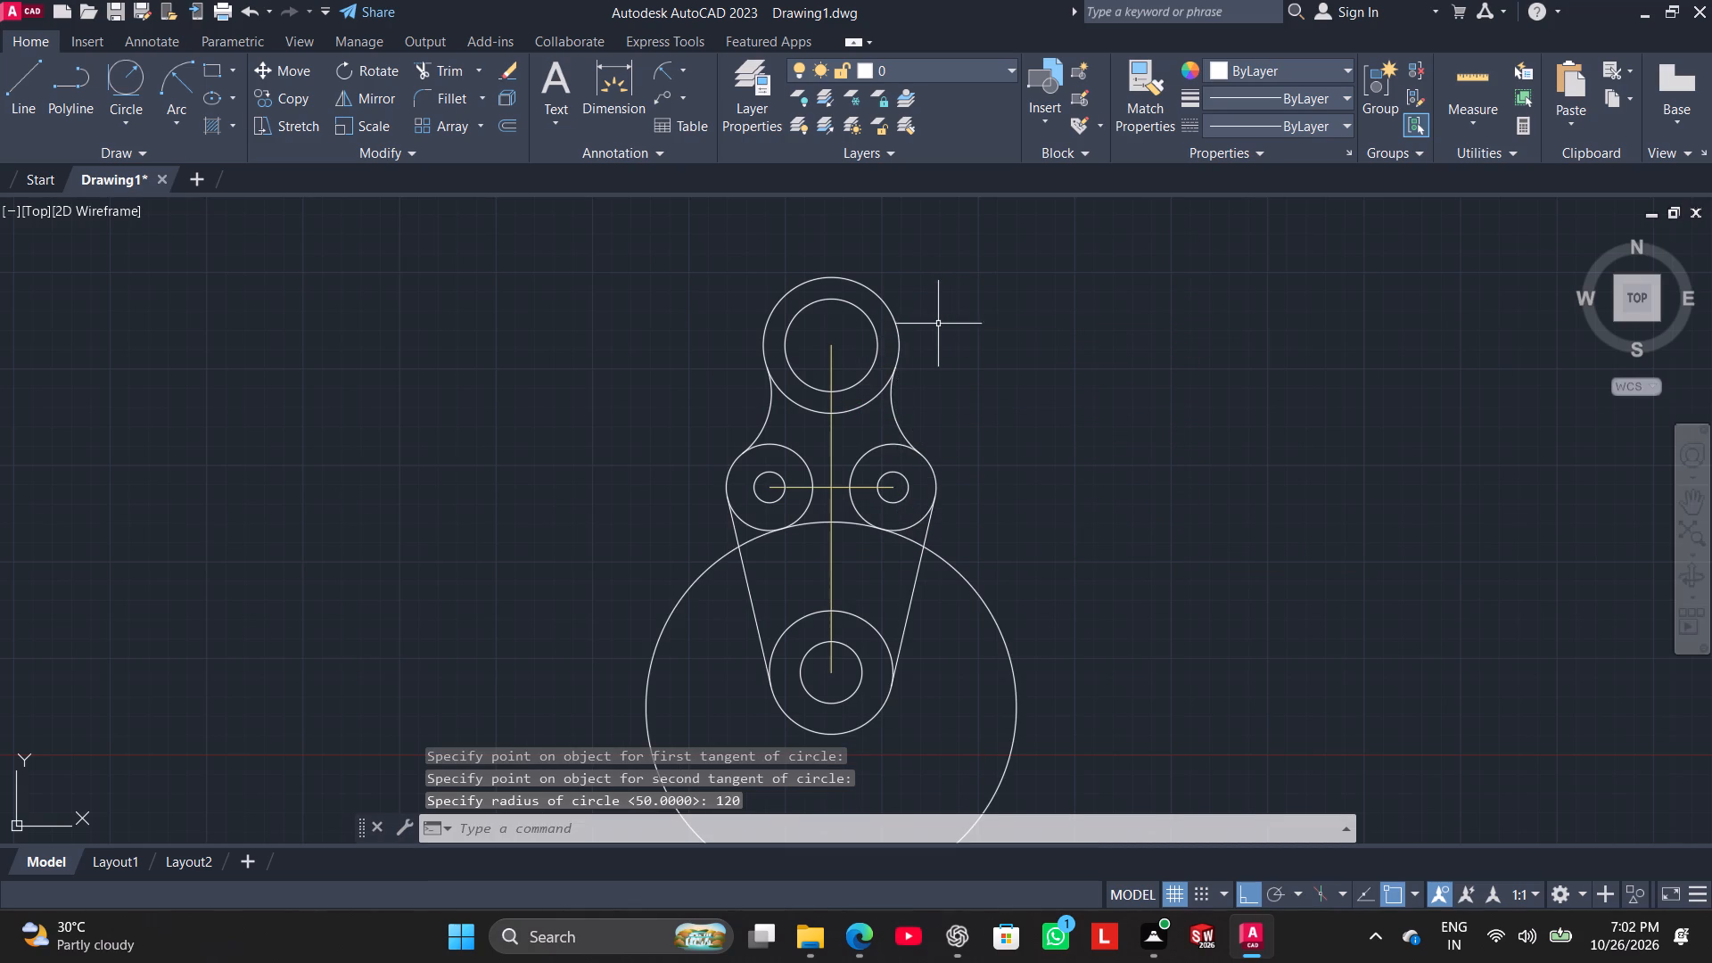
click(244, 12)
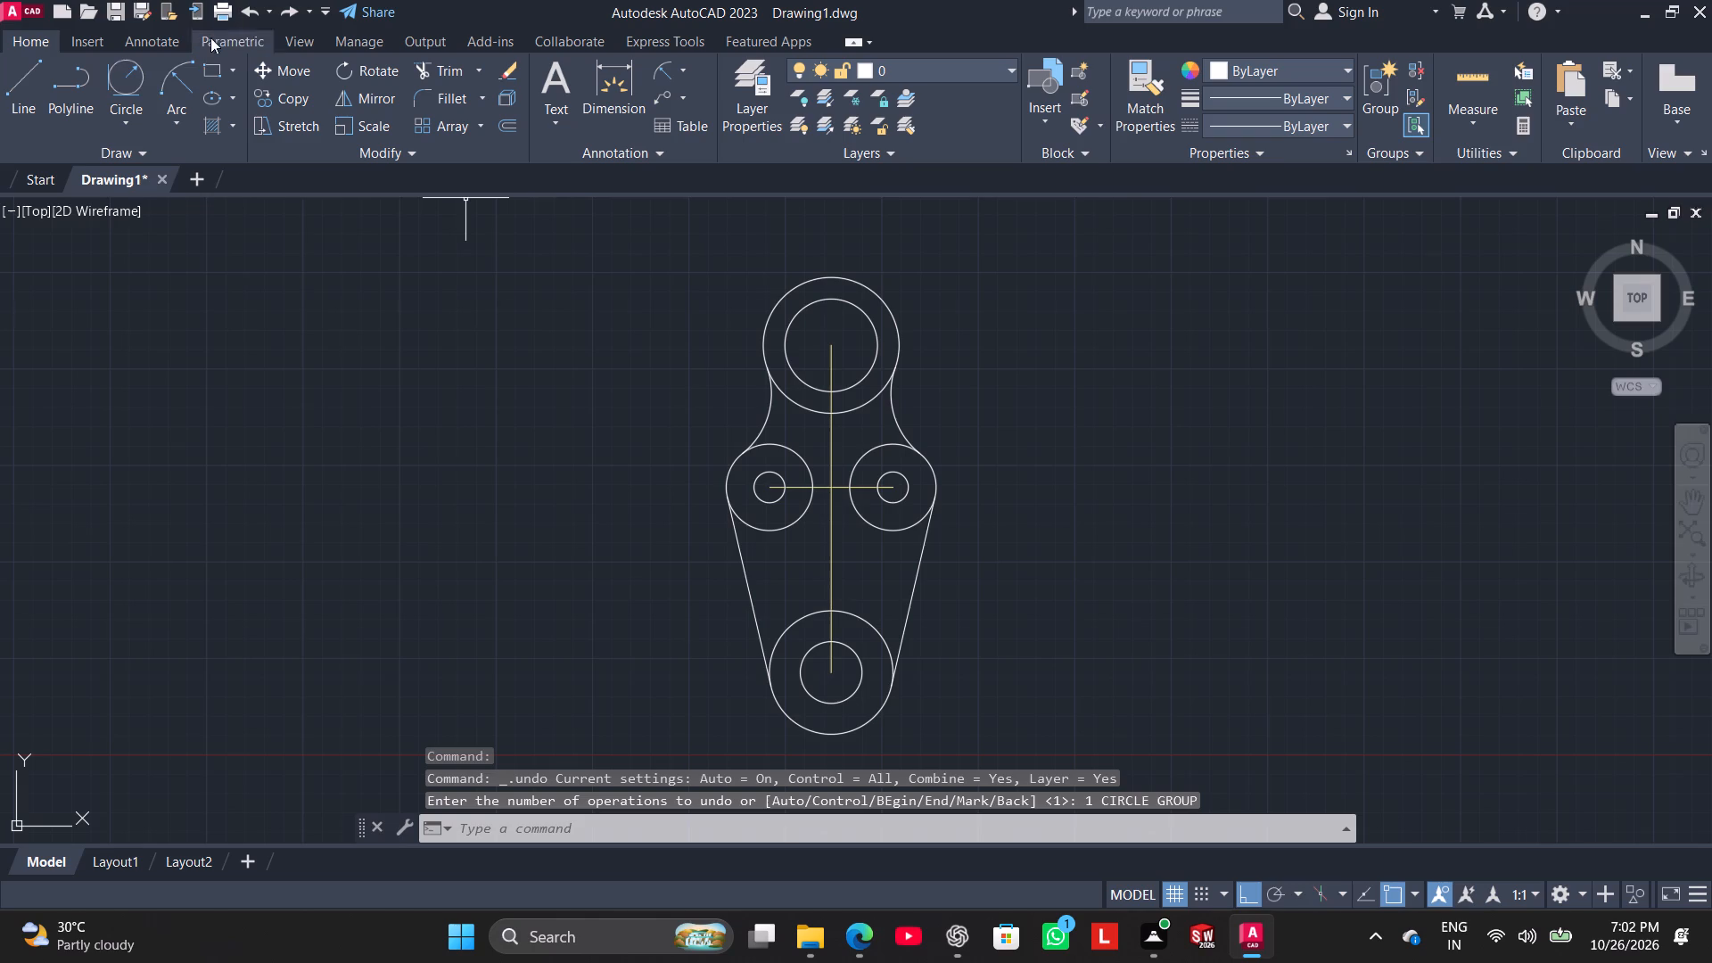
Draw a Tan, Tan, Radius circle of radius 120 enclosing the left and right outer circles, tangent at their lower outer sides.
click(123, 86)
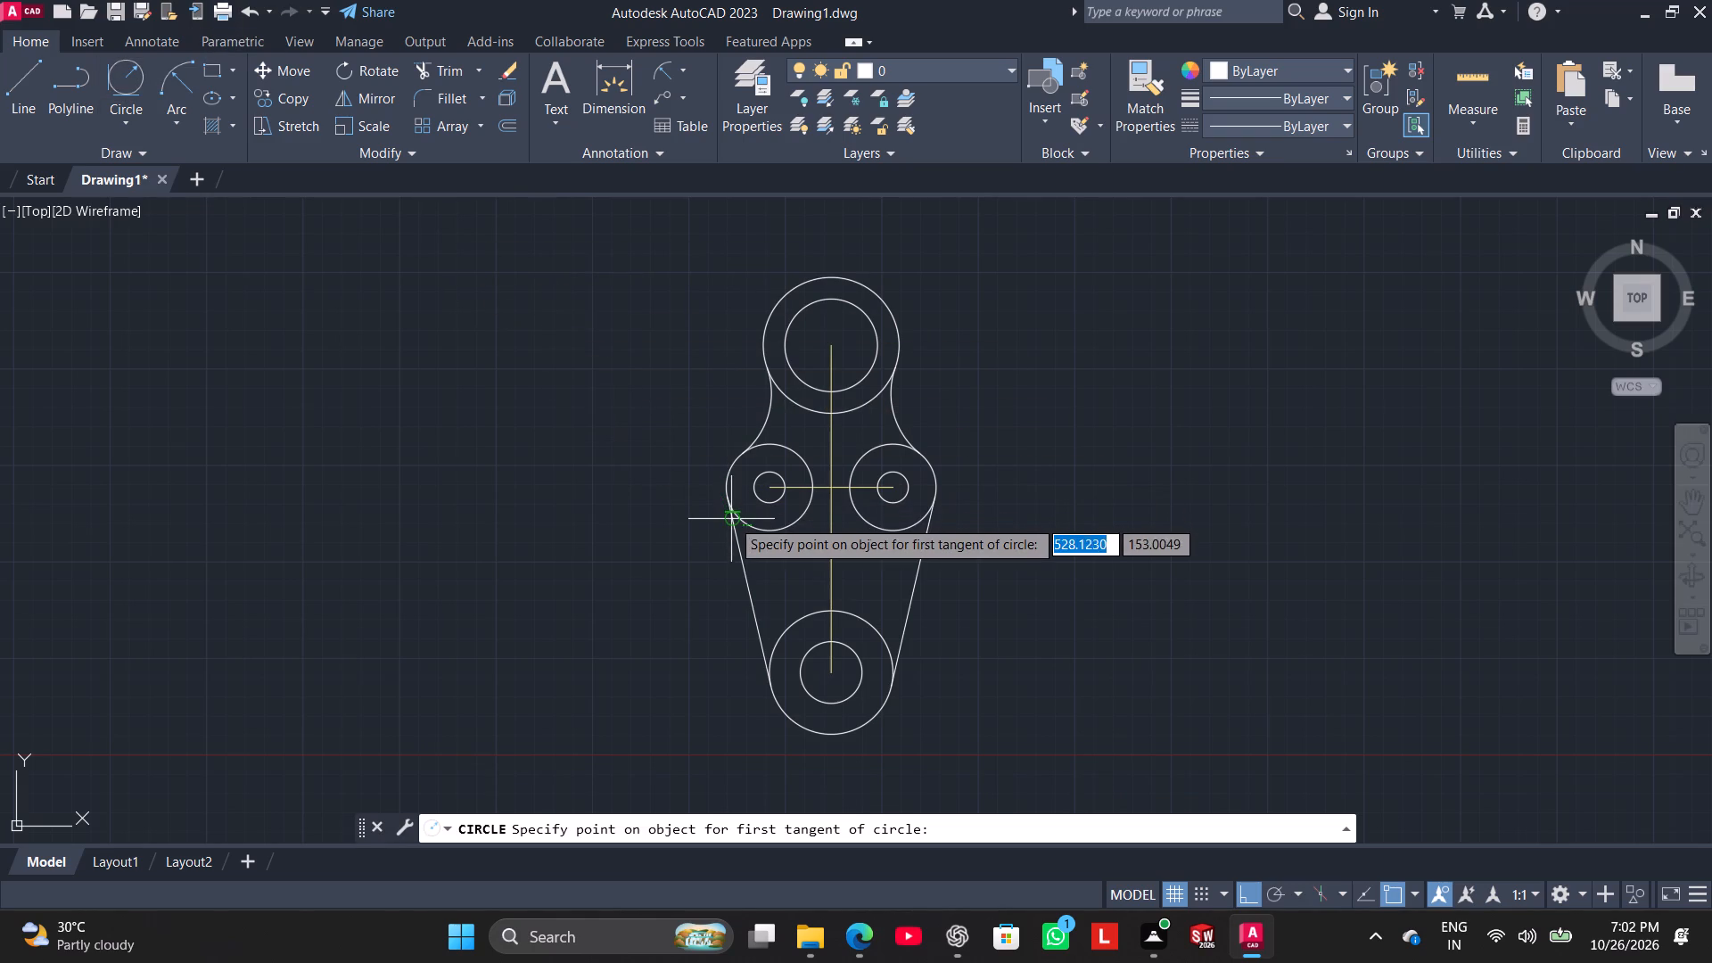
click(738, 521)
click(917, 516)
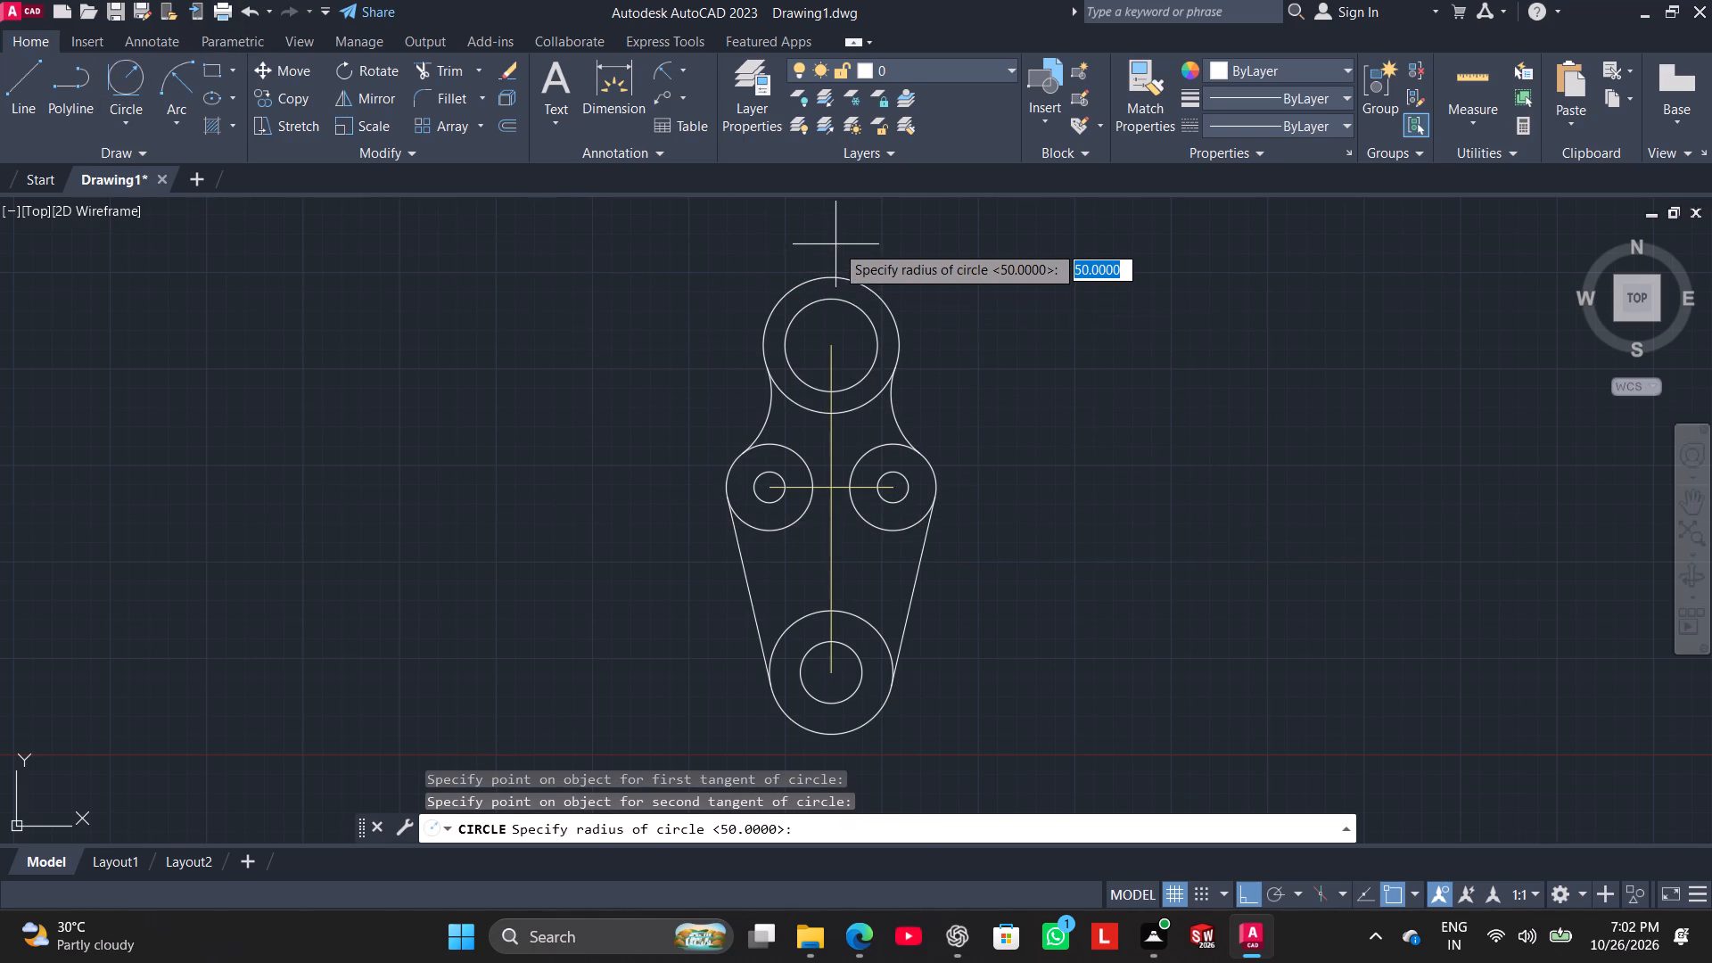
text(120)
key(Return)
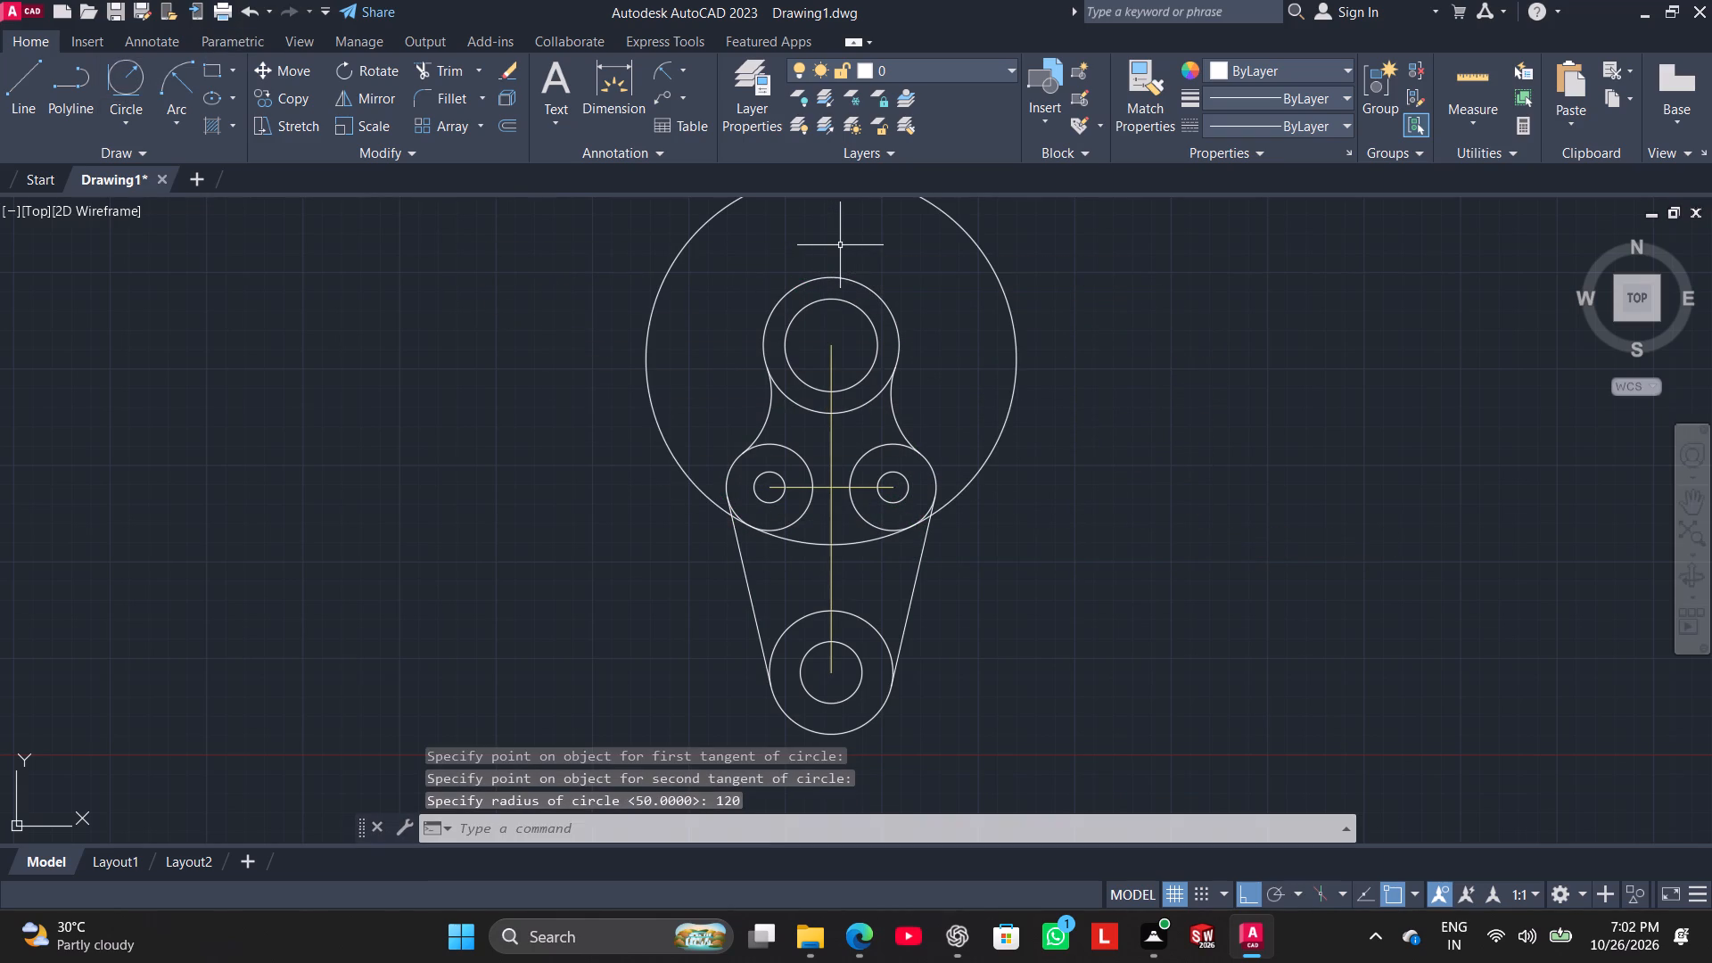
Trim the radius 120 circle and its leftover ends, keeping only the lower arc between the left and right outer circles.
click(454, 69)
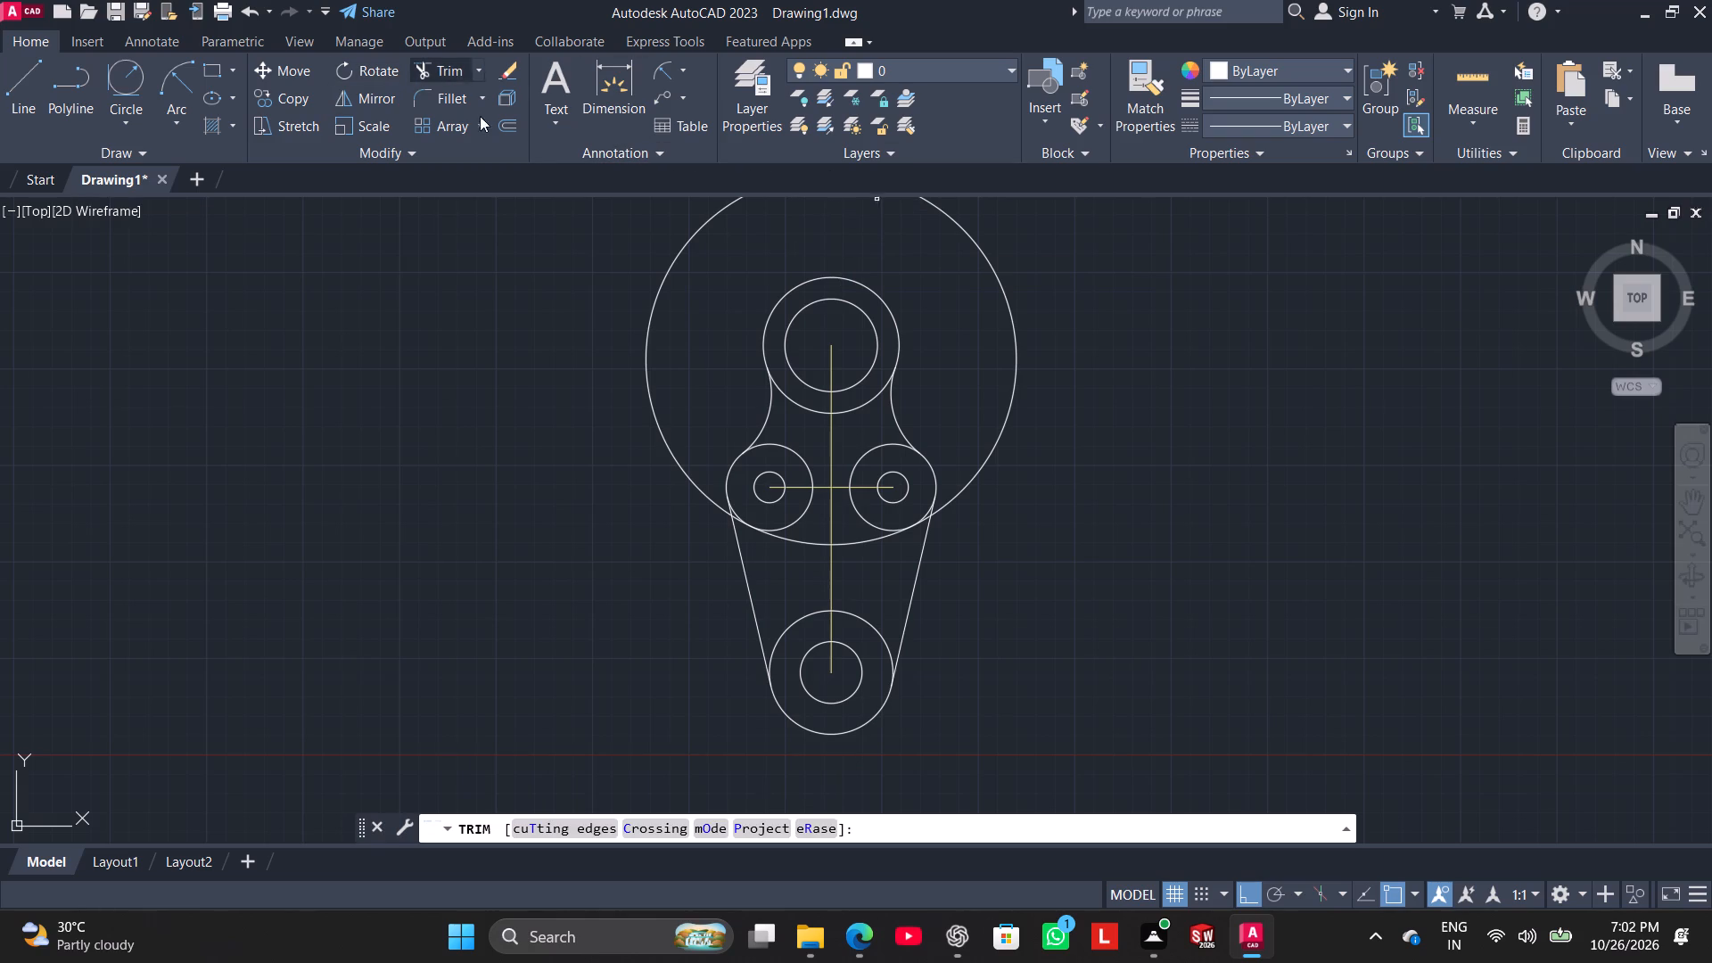
drag(1031, 393, 982, 346)
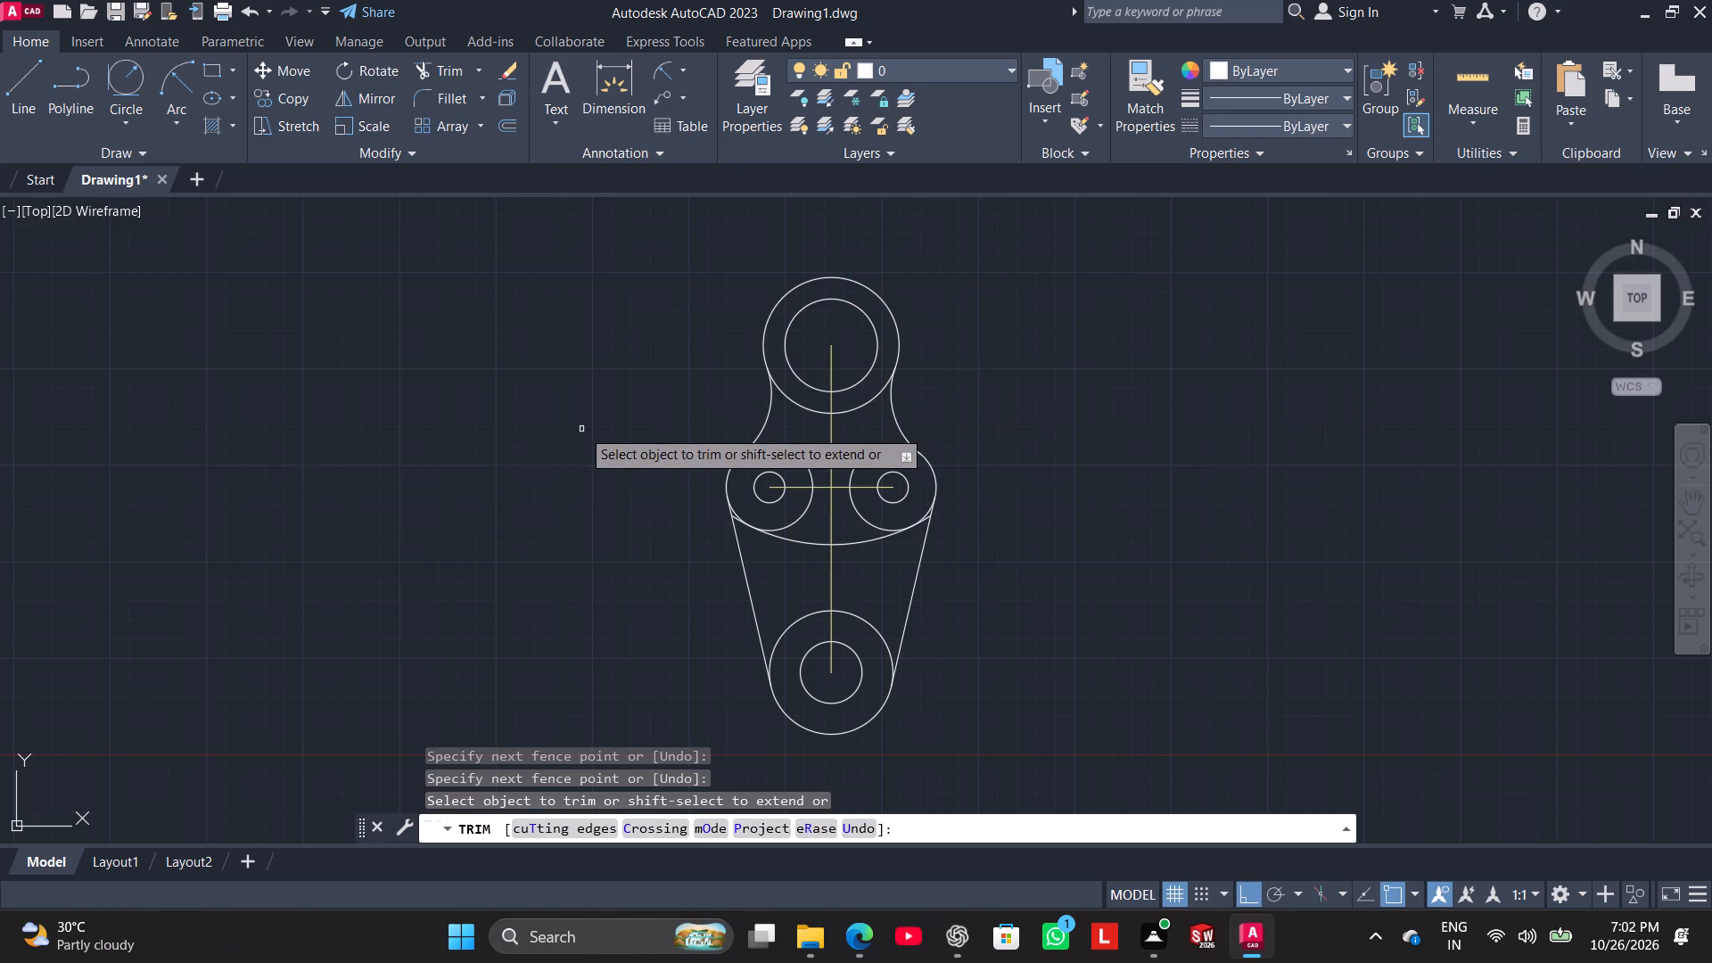
scroll(858, 526, down, 3)
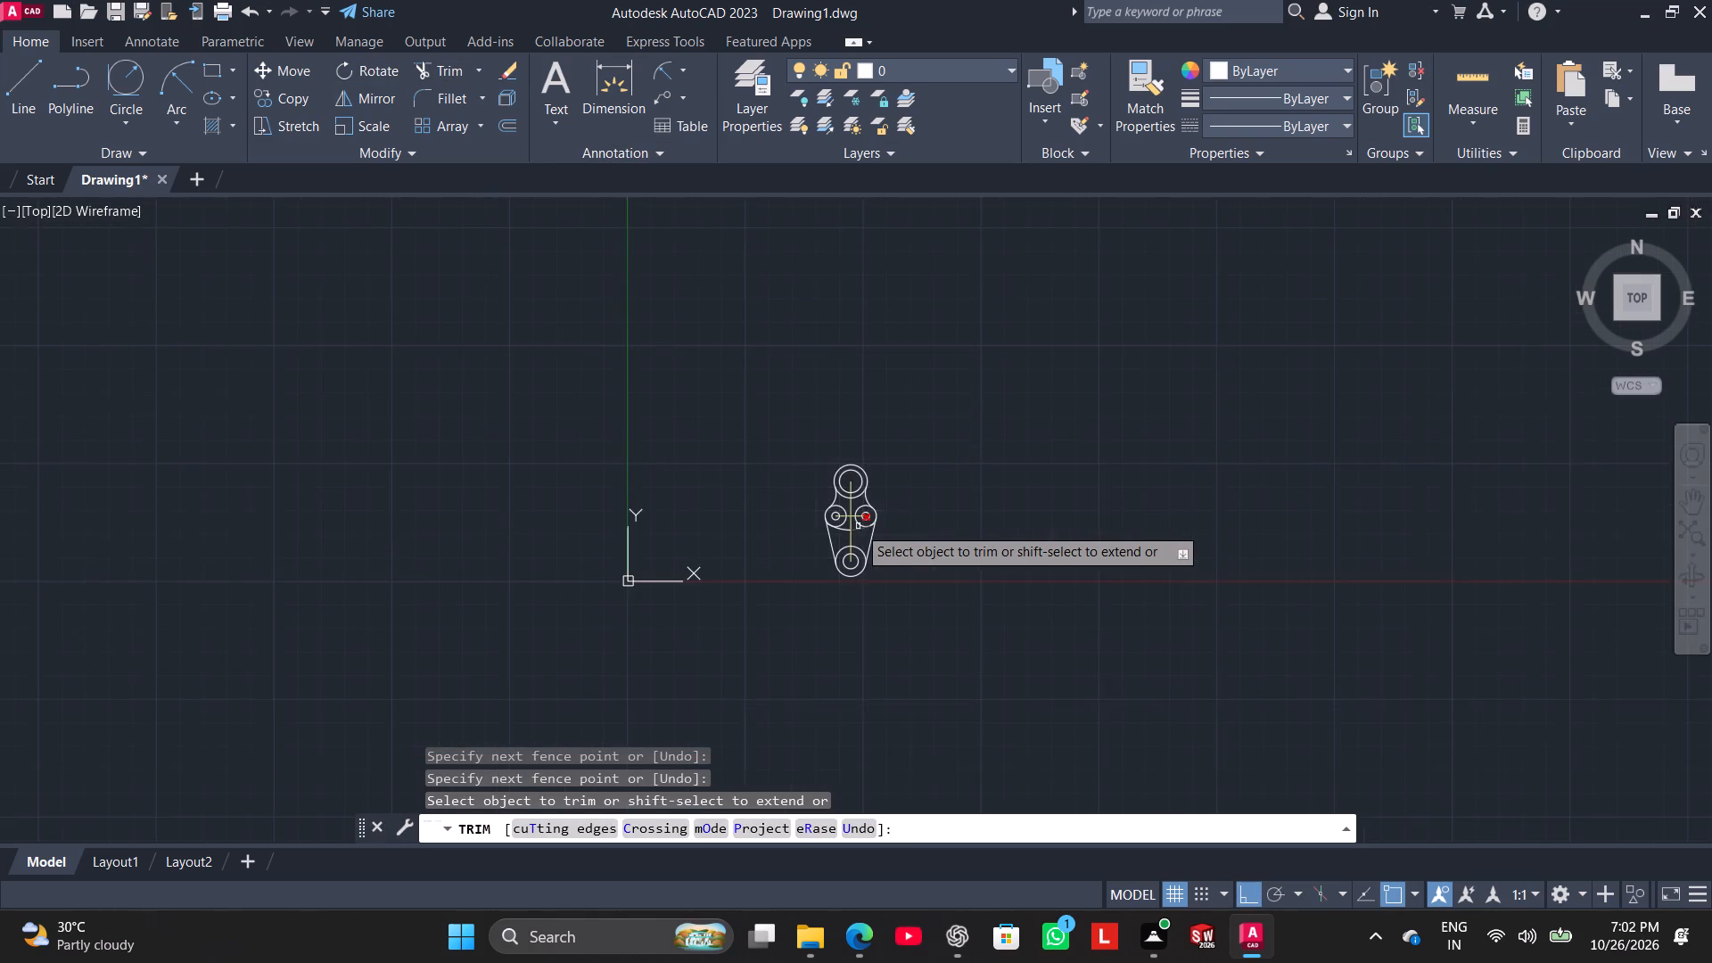
scroll(858, 526, up, 7)
drag(1172, 455, 1159, 500)
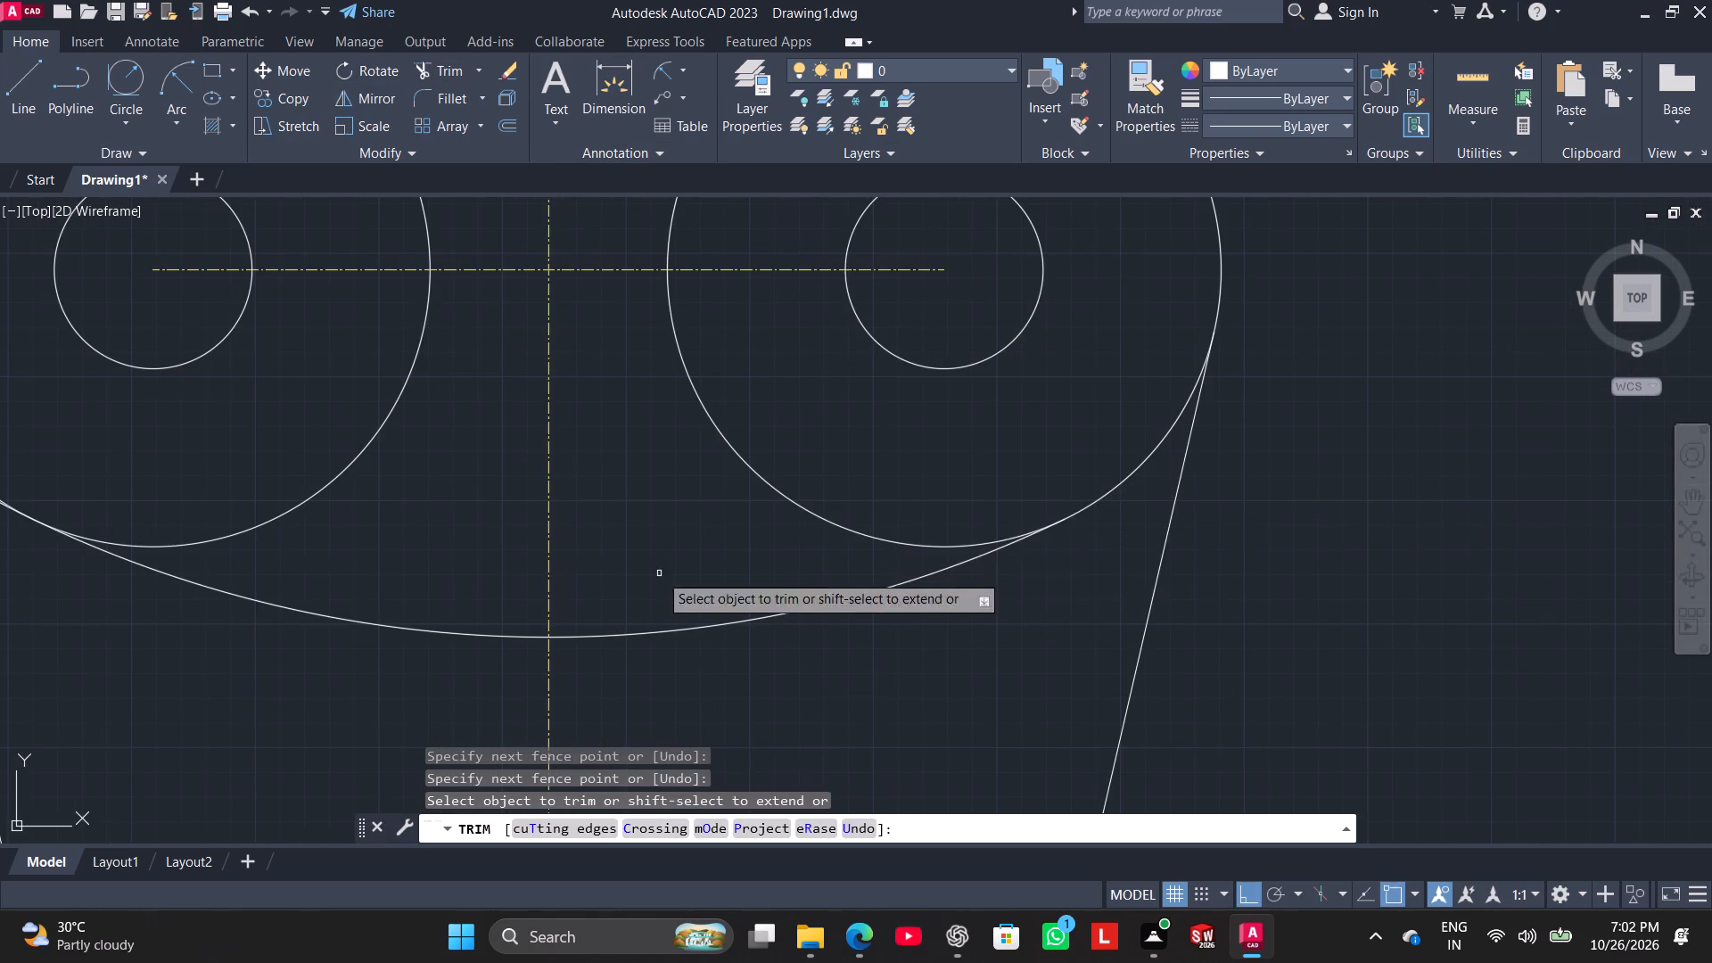
scroll(424, 572, up, 2)
scroll(185, 539, up, 1)
scroll(185, 536, down, 8)
scroll(0, 485, up, 2)
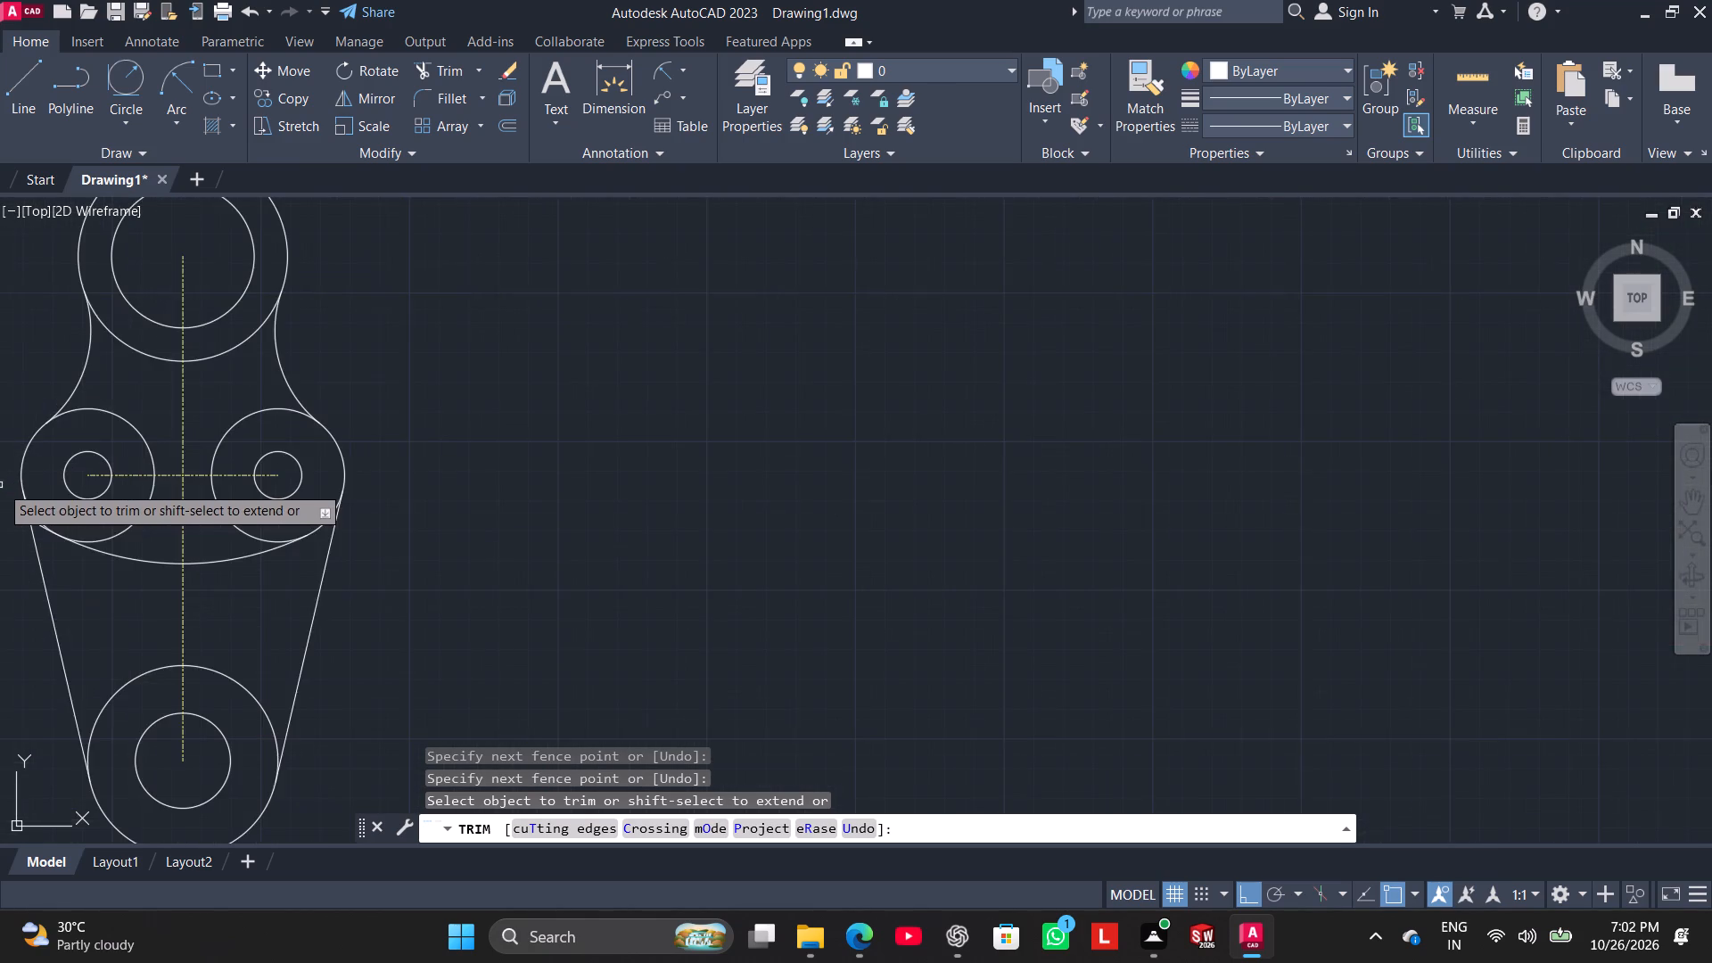
scroll(0, 485, up, 4)
drag(115, 687, 131, 724)
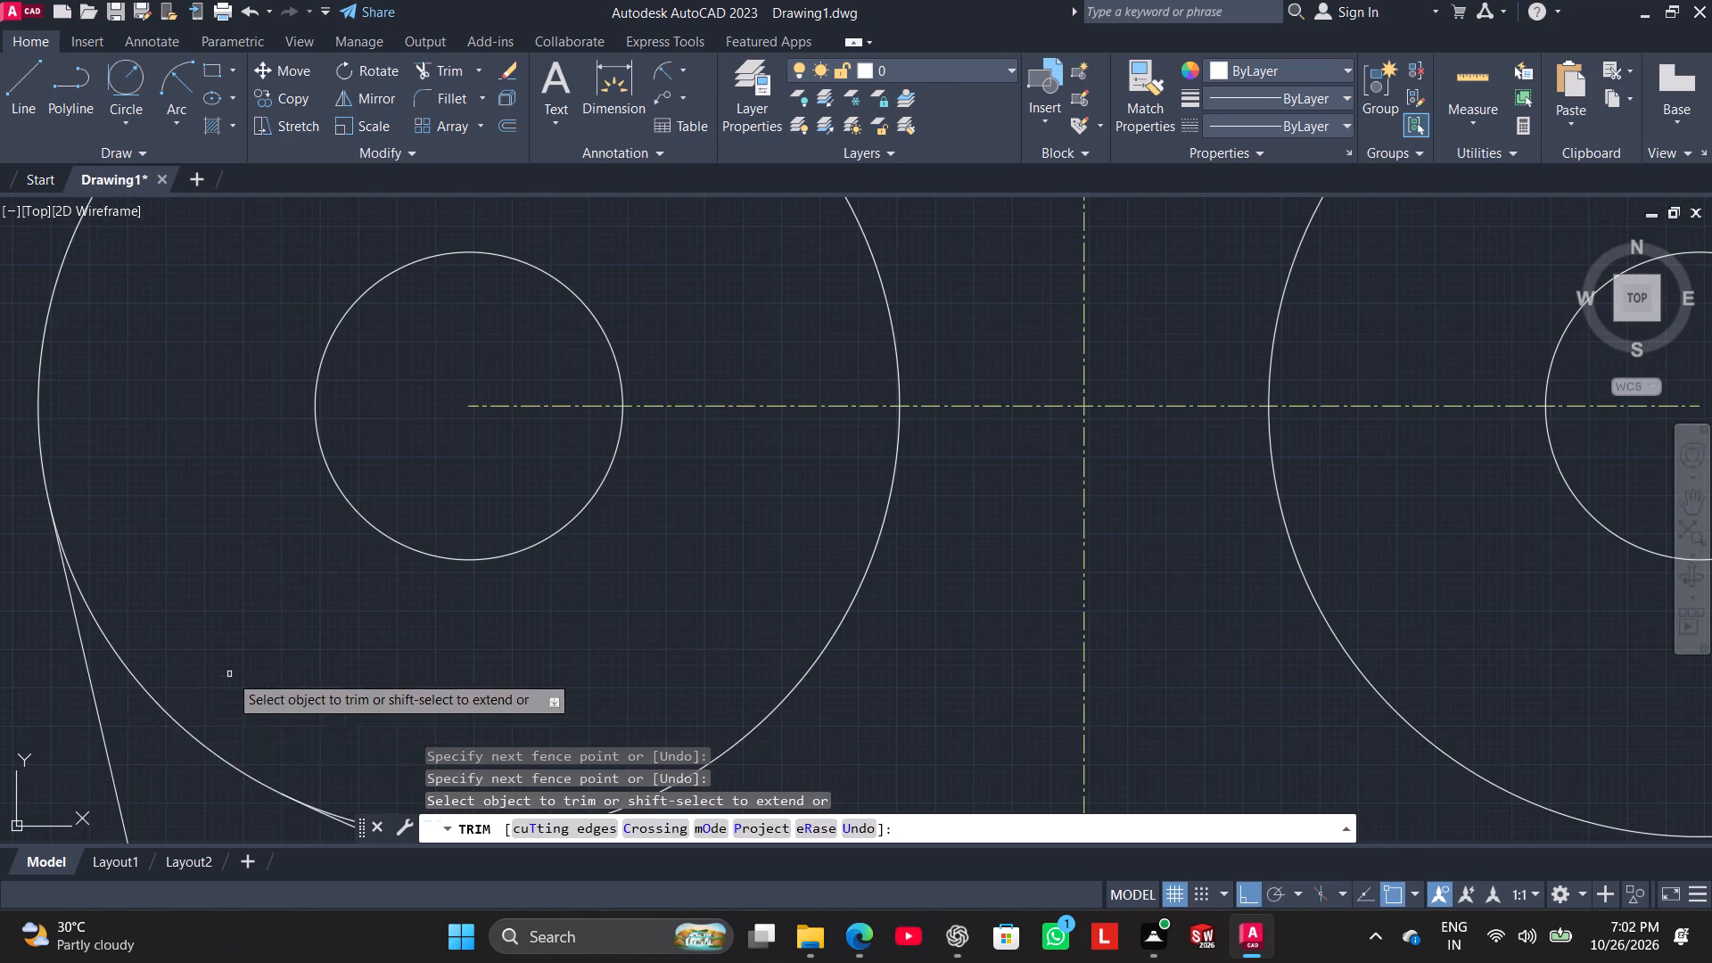
scroll(254, 653, up, 3)
scroll(686, 469, down, 6)
scroll(438, 452, down, 2)
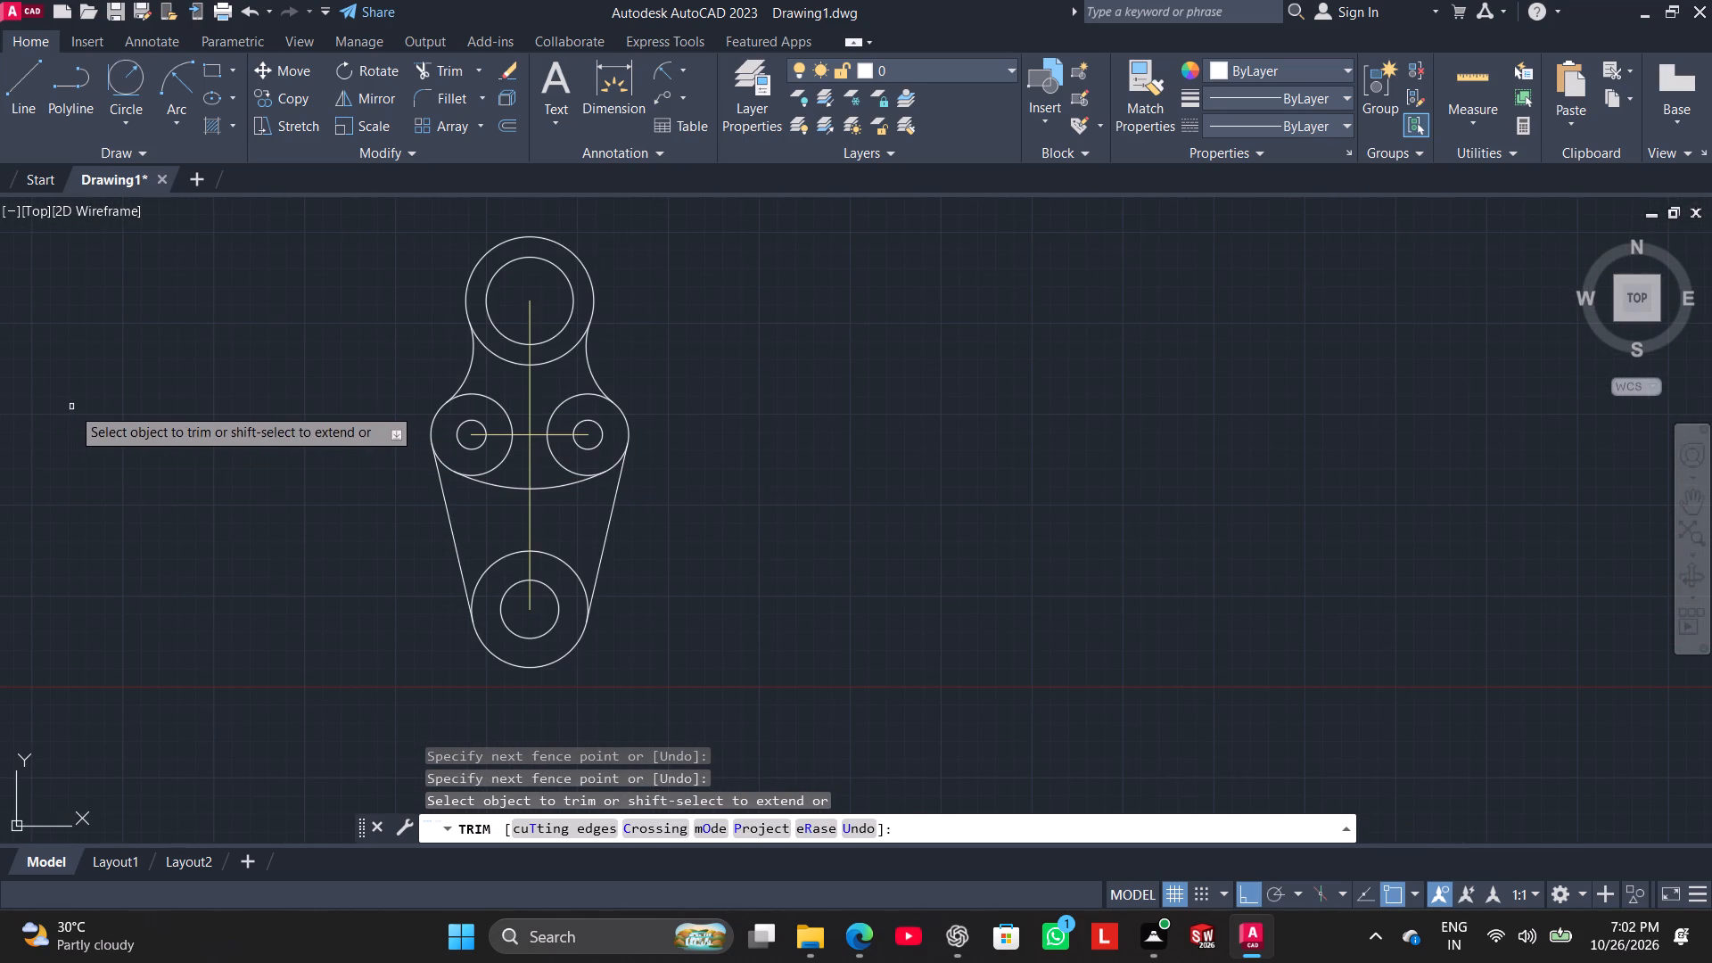
Draw a Tan, Tan, Radius circle of radius 20 tangent to the facing upper sides of the left and right outer circles.
click(112, 74)
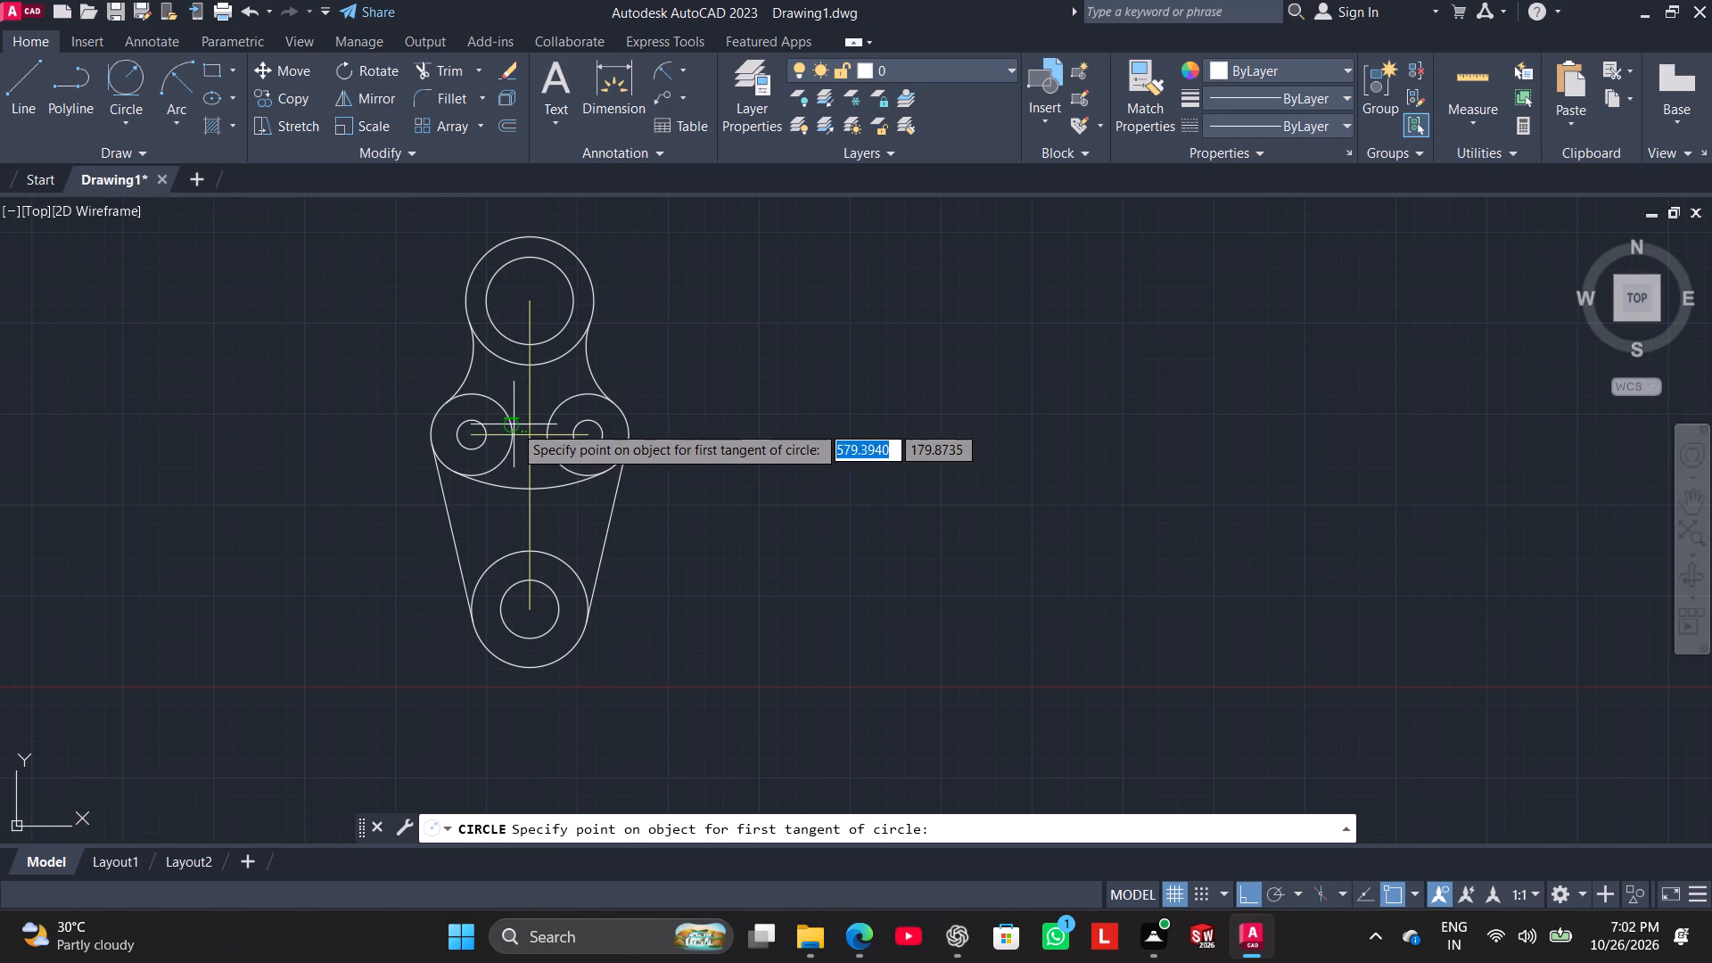
click(514, 424)
click(557, 419)
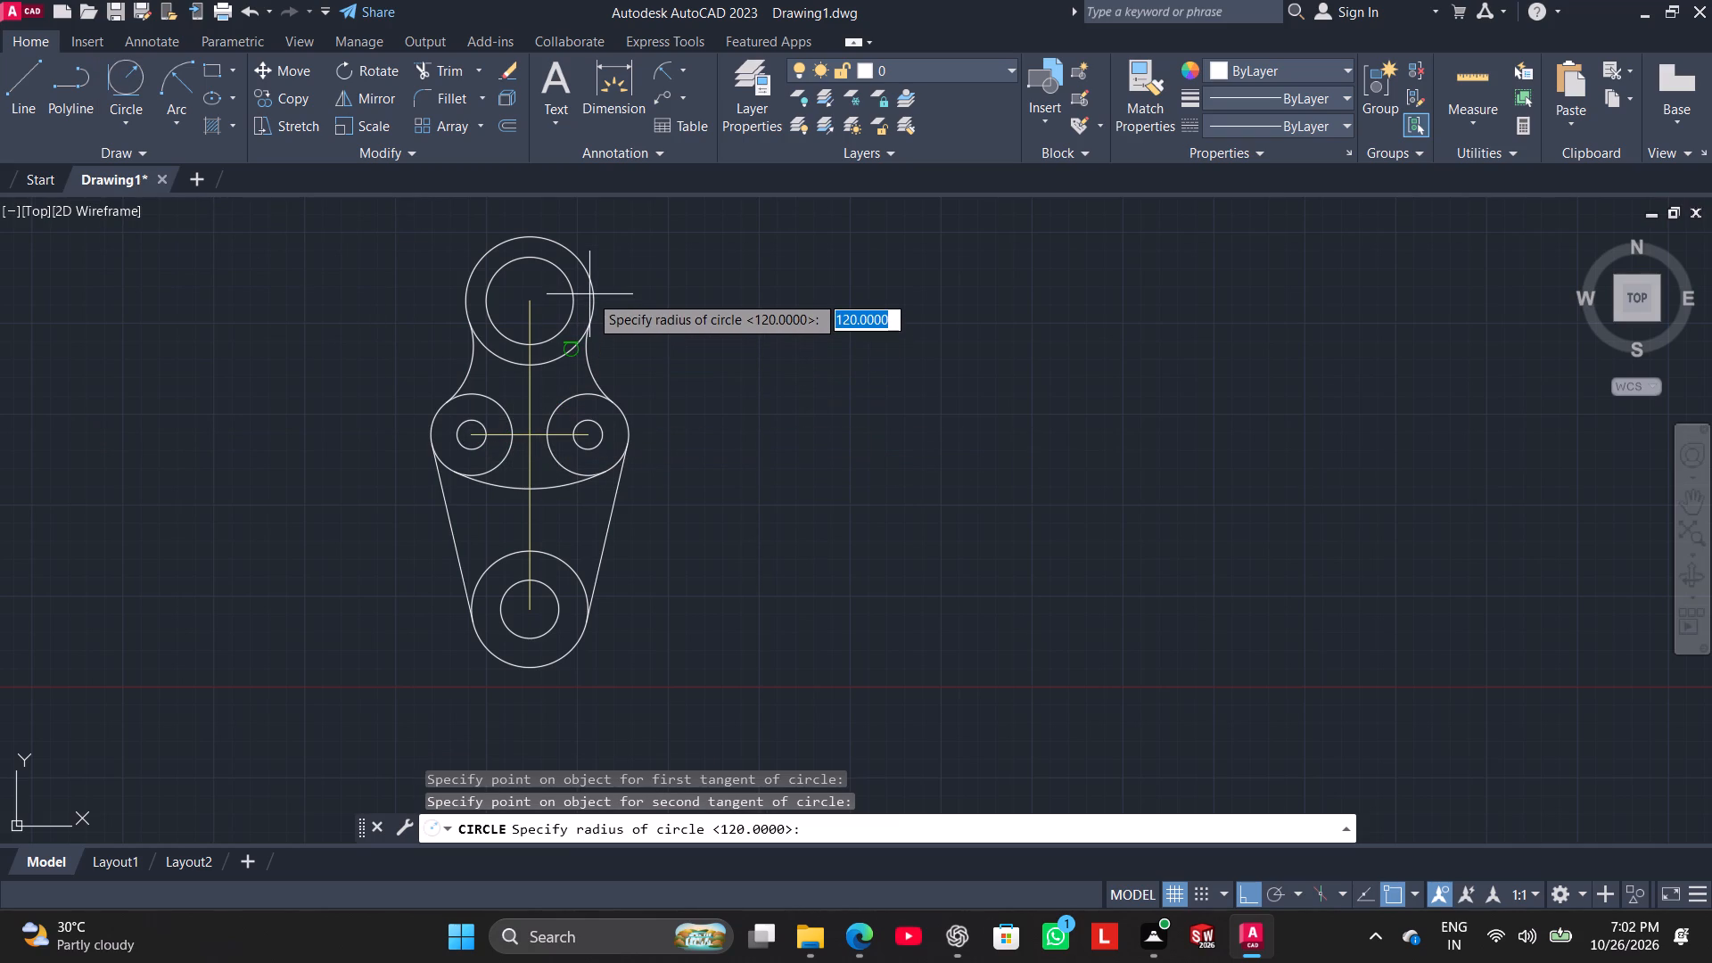
text(20)
key(Return)
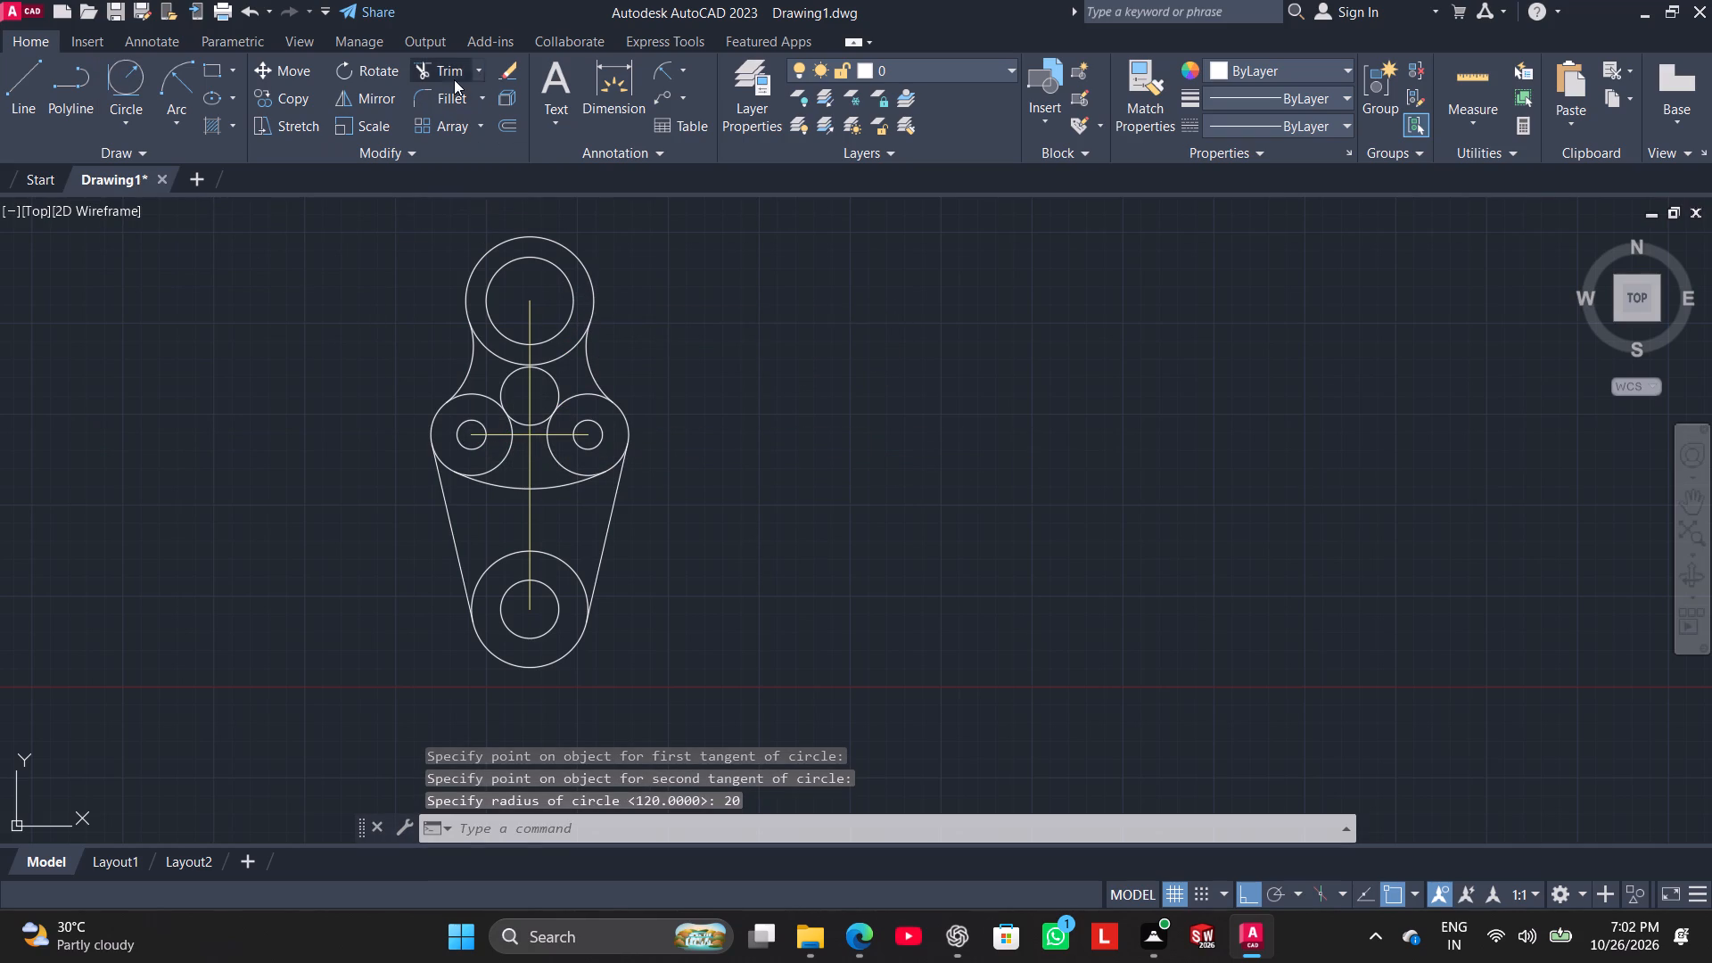
Trim the upper part of the radius 20 circle, keeping only the lower arc joining the left and right outer circles.
click(454, 79)
scroll(573, 391, down, 1)
scroll(564, 398, up, 3)
drag(561, 351, 534, 350)
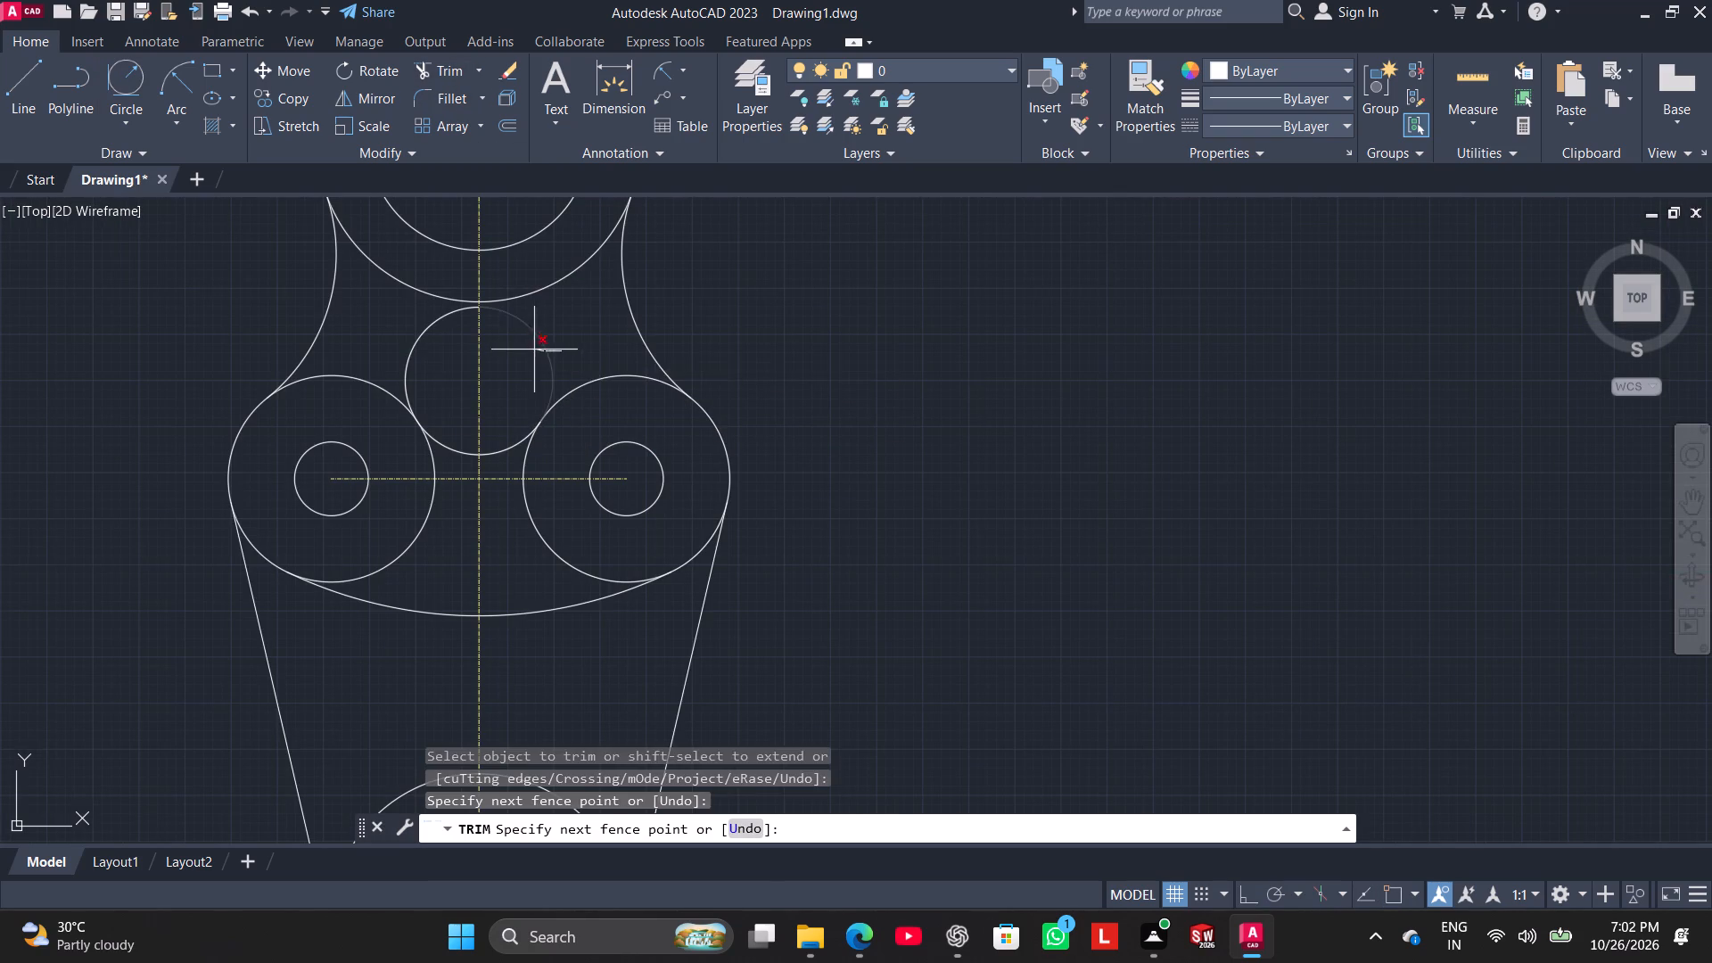
drag(534, 350, 527, 345)
drag(378, 322, 426, 350)
scroll(28, 331, down, 2)
scroll(49, 383, up, 2)
middle_drag(45, 384, 158, 481)
scroll(266, 502, up, 1)
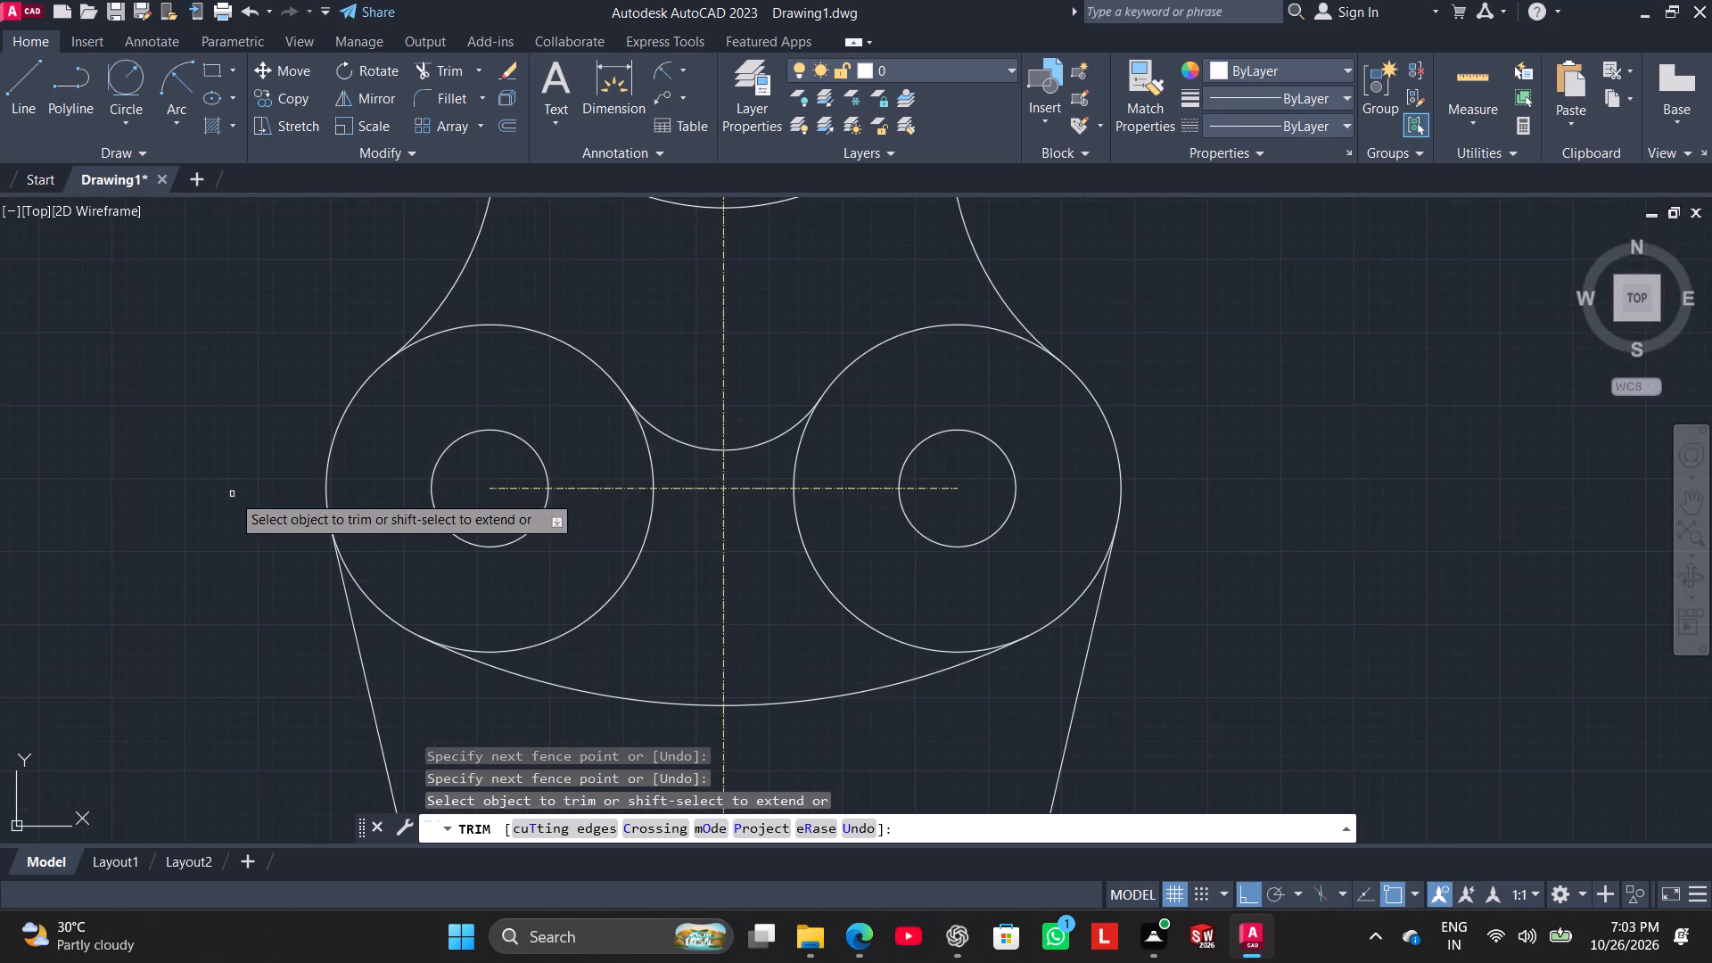
scroll(230, 494, down, 4)
middle_drag(130, 500, 424, 514)
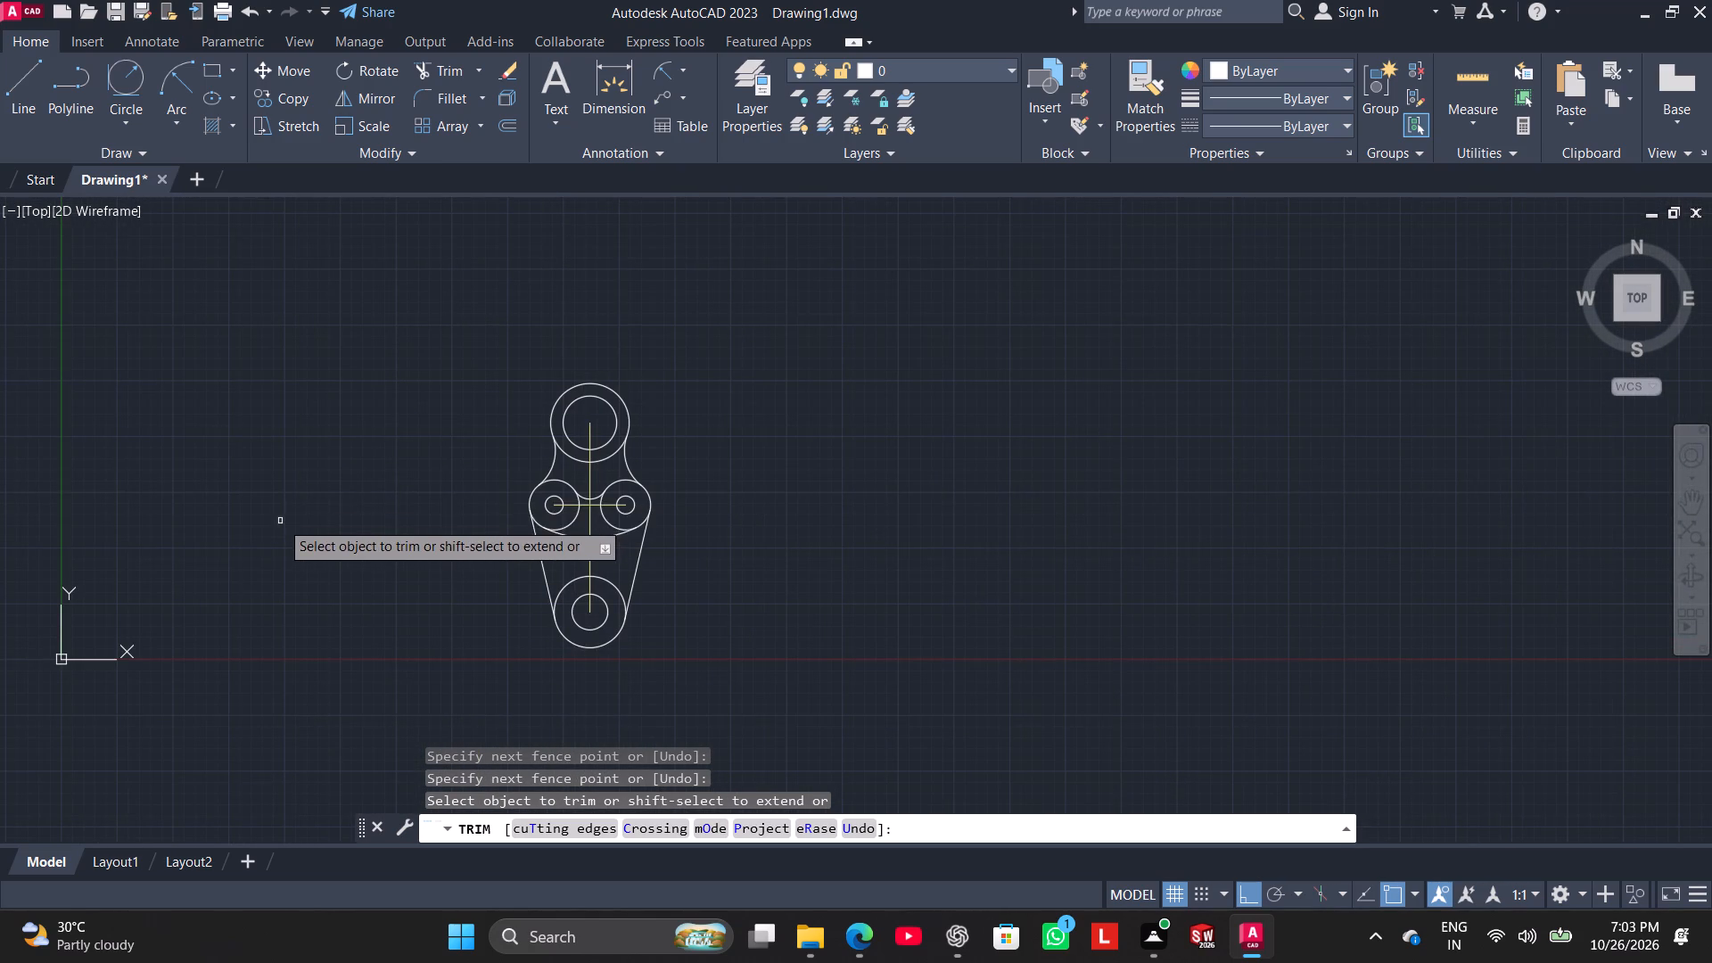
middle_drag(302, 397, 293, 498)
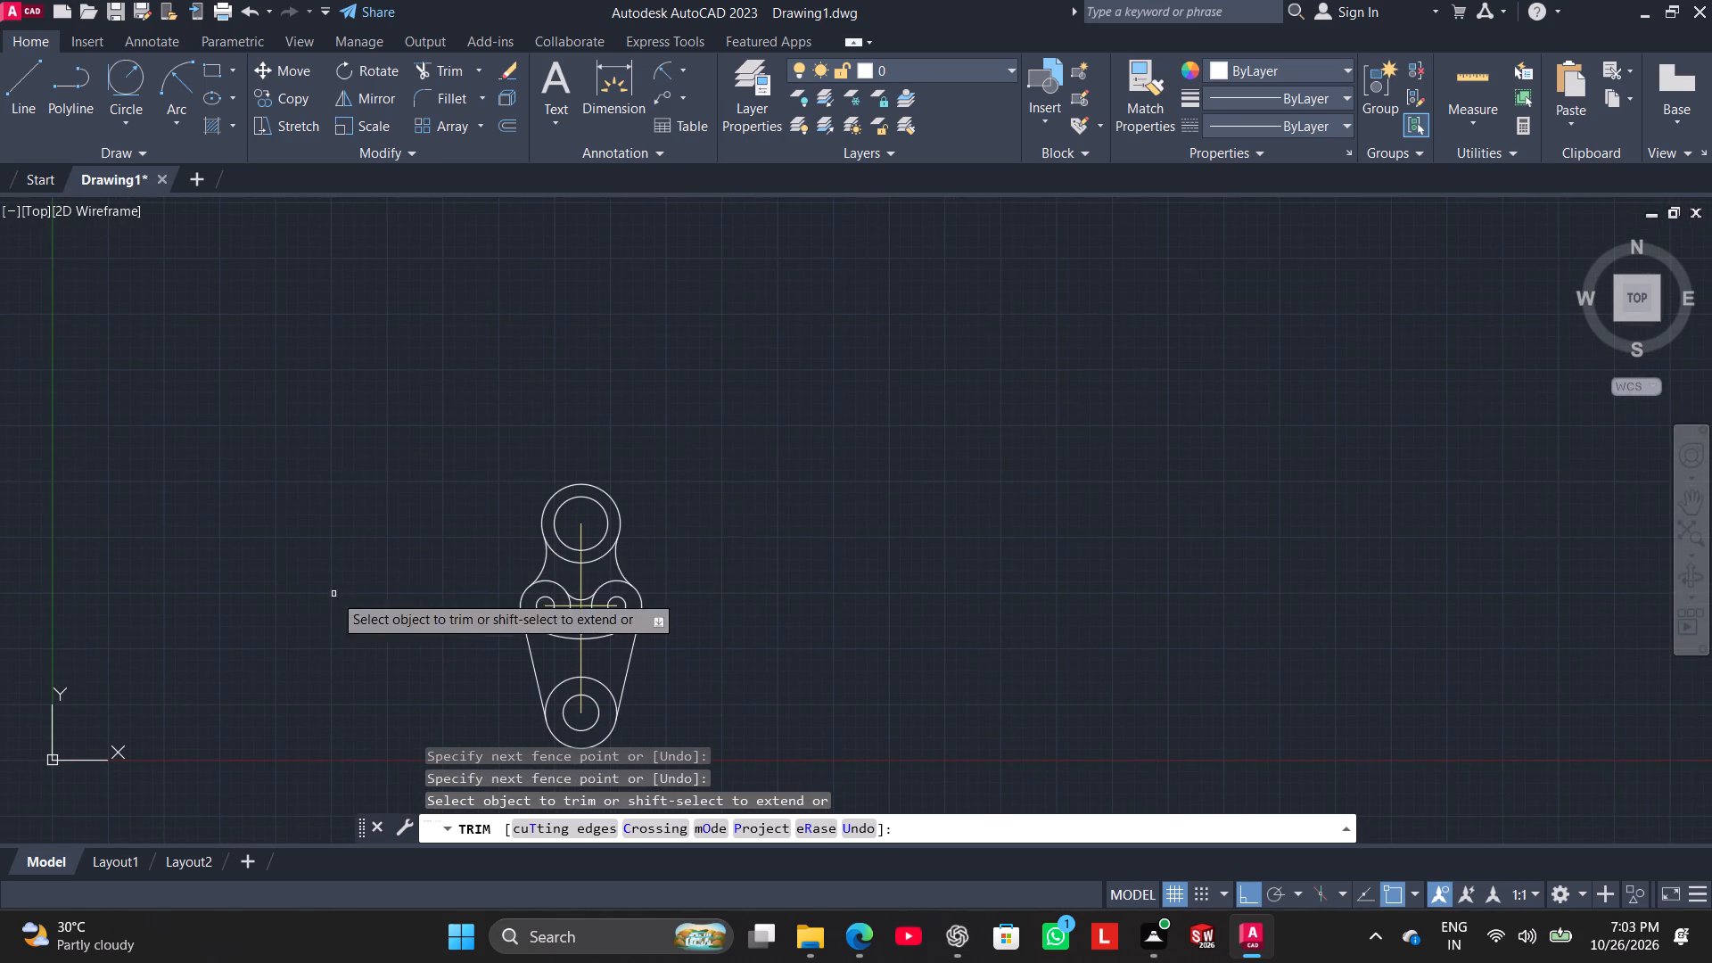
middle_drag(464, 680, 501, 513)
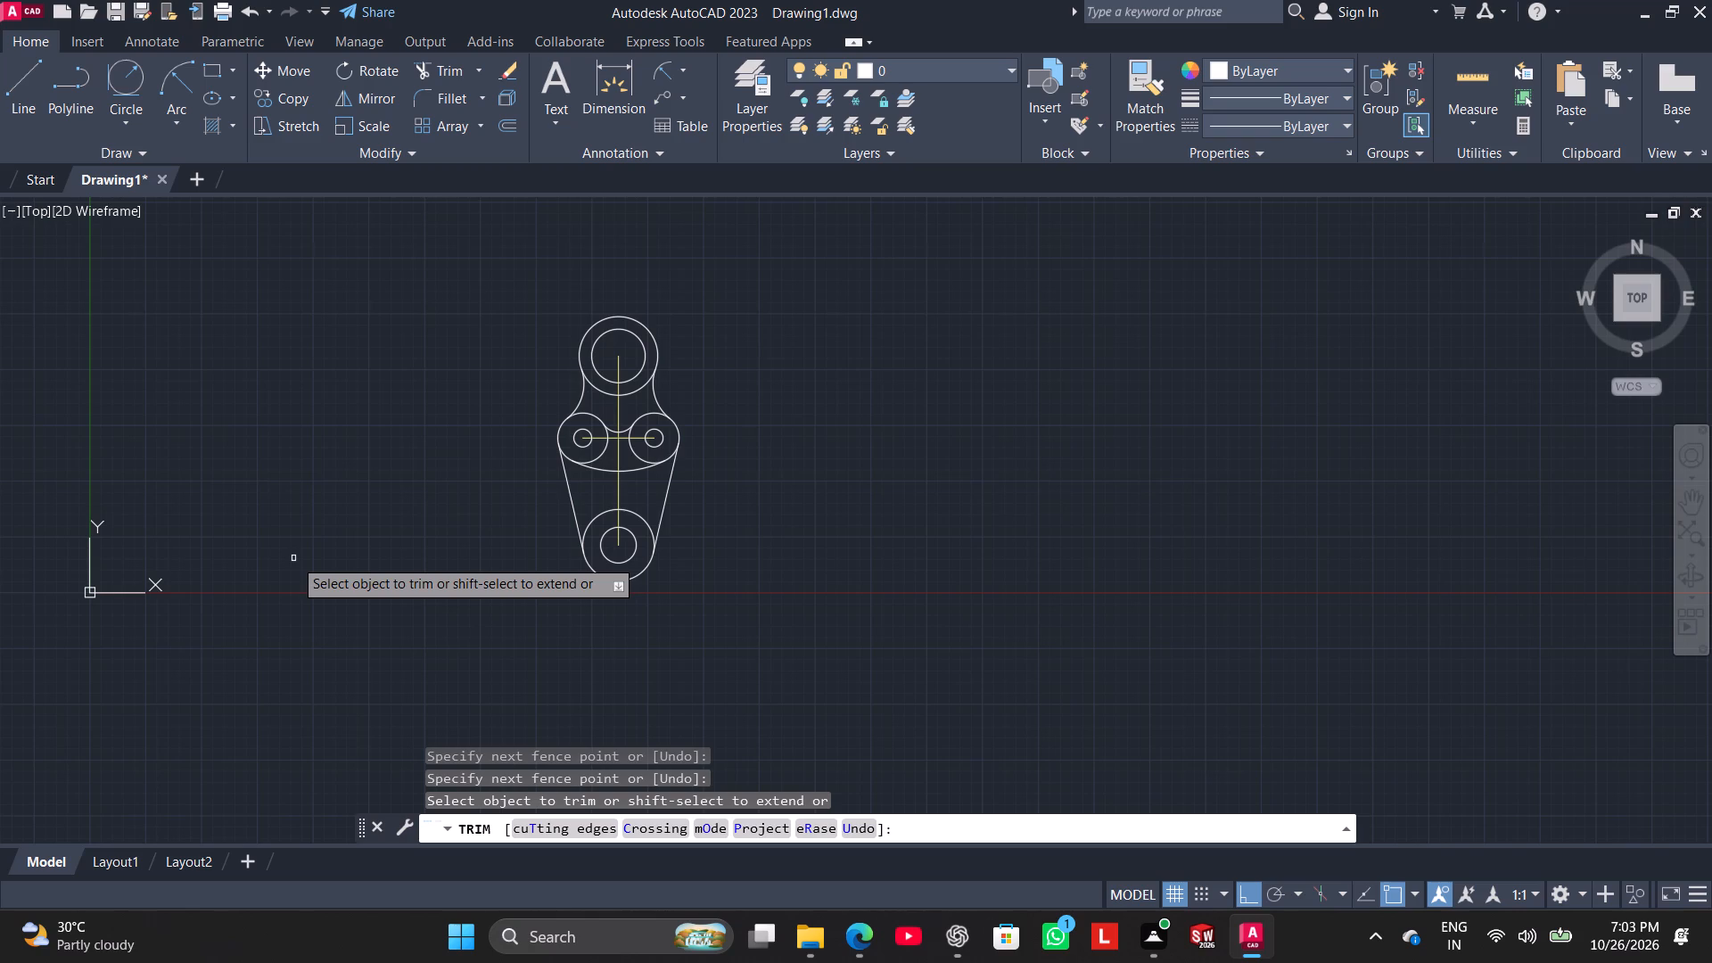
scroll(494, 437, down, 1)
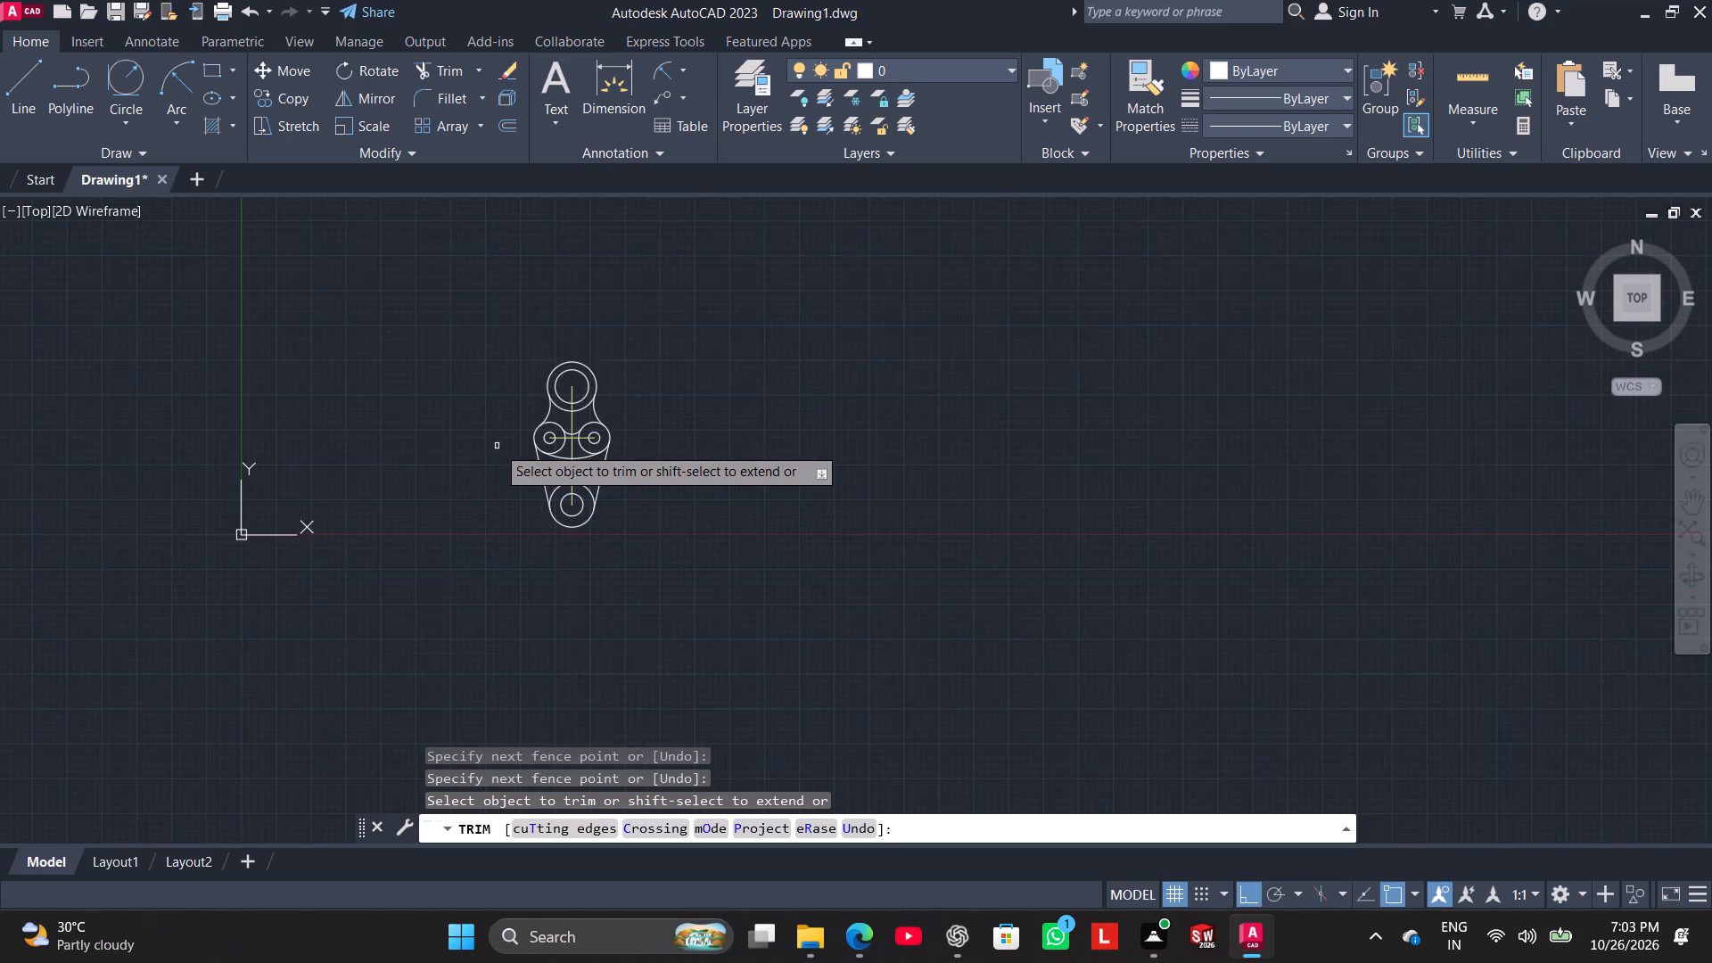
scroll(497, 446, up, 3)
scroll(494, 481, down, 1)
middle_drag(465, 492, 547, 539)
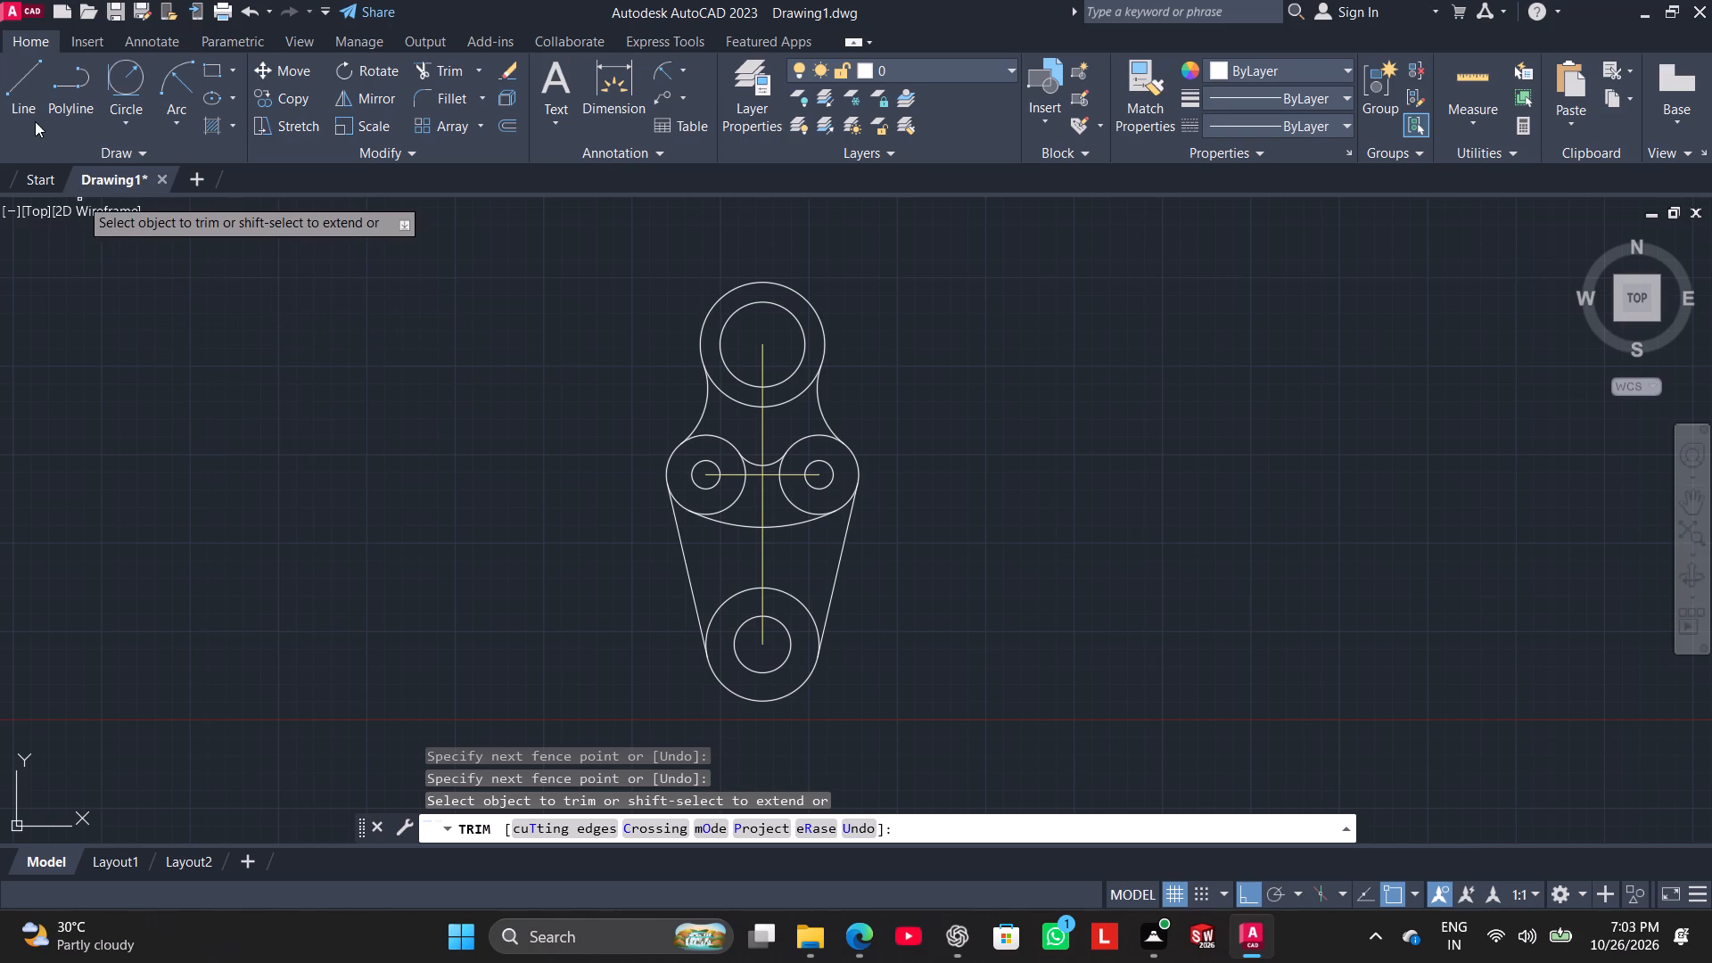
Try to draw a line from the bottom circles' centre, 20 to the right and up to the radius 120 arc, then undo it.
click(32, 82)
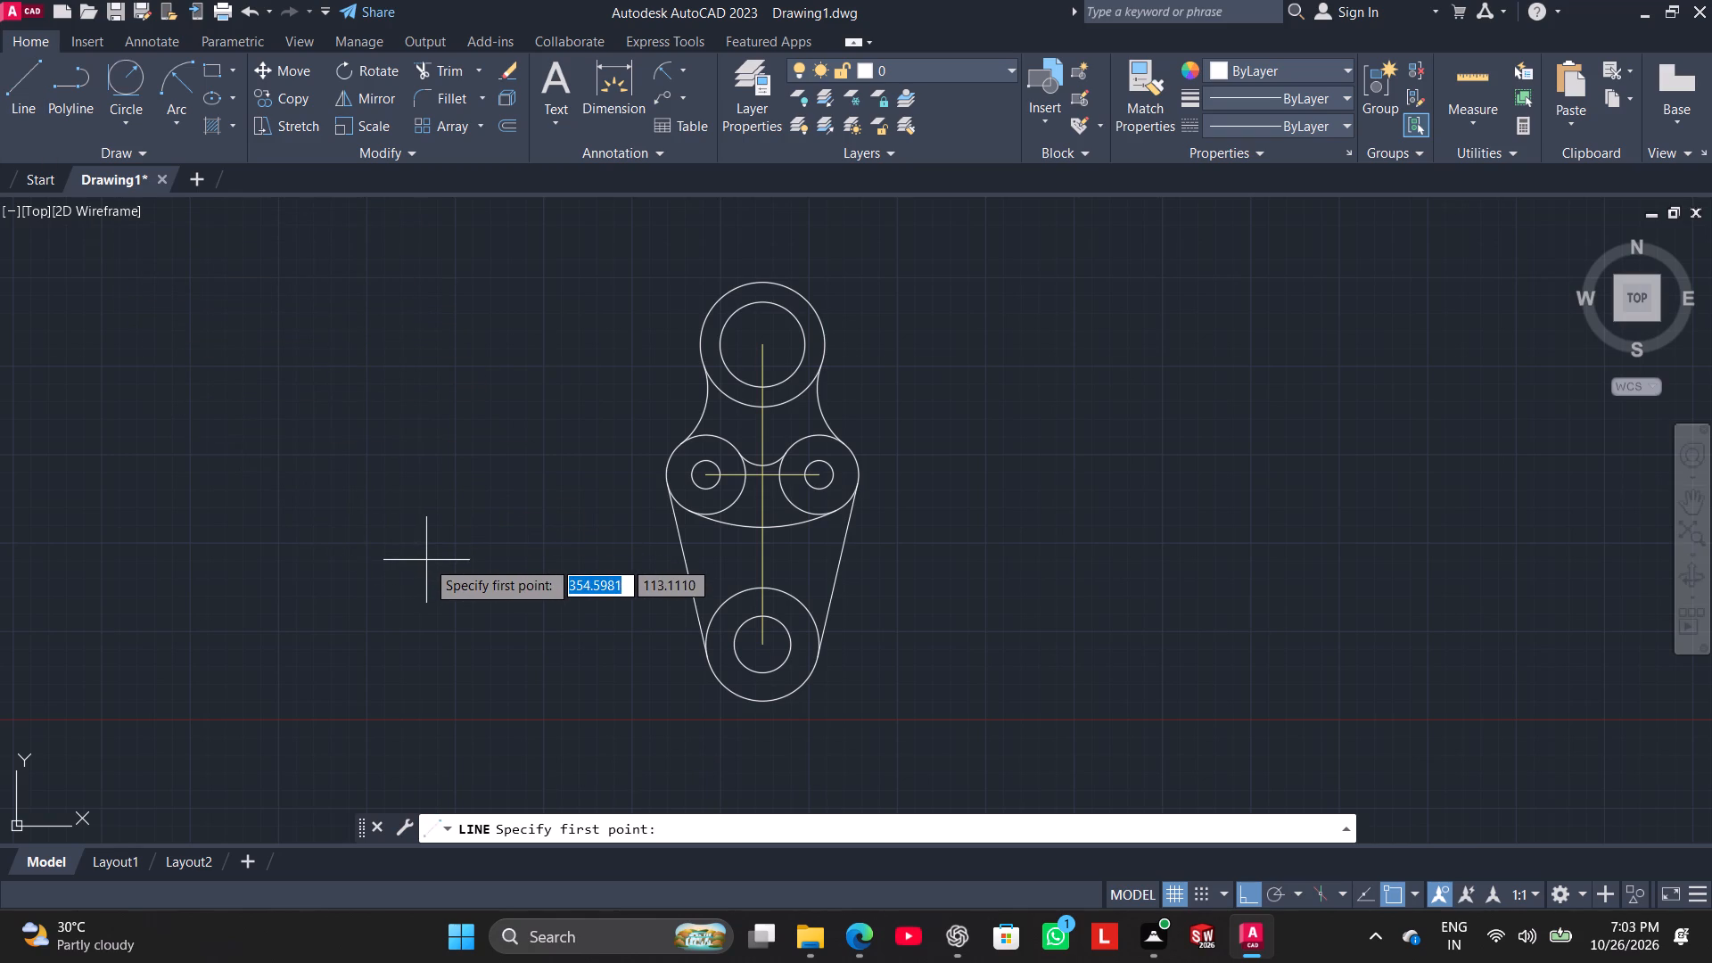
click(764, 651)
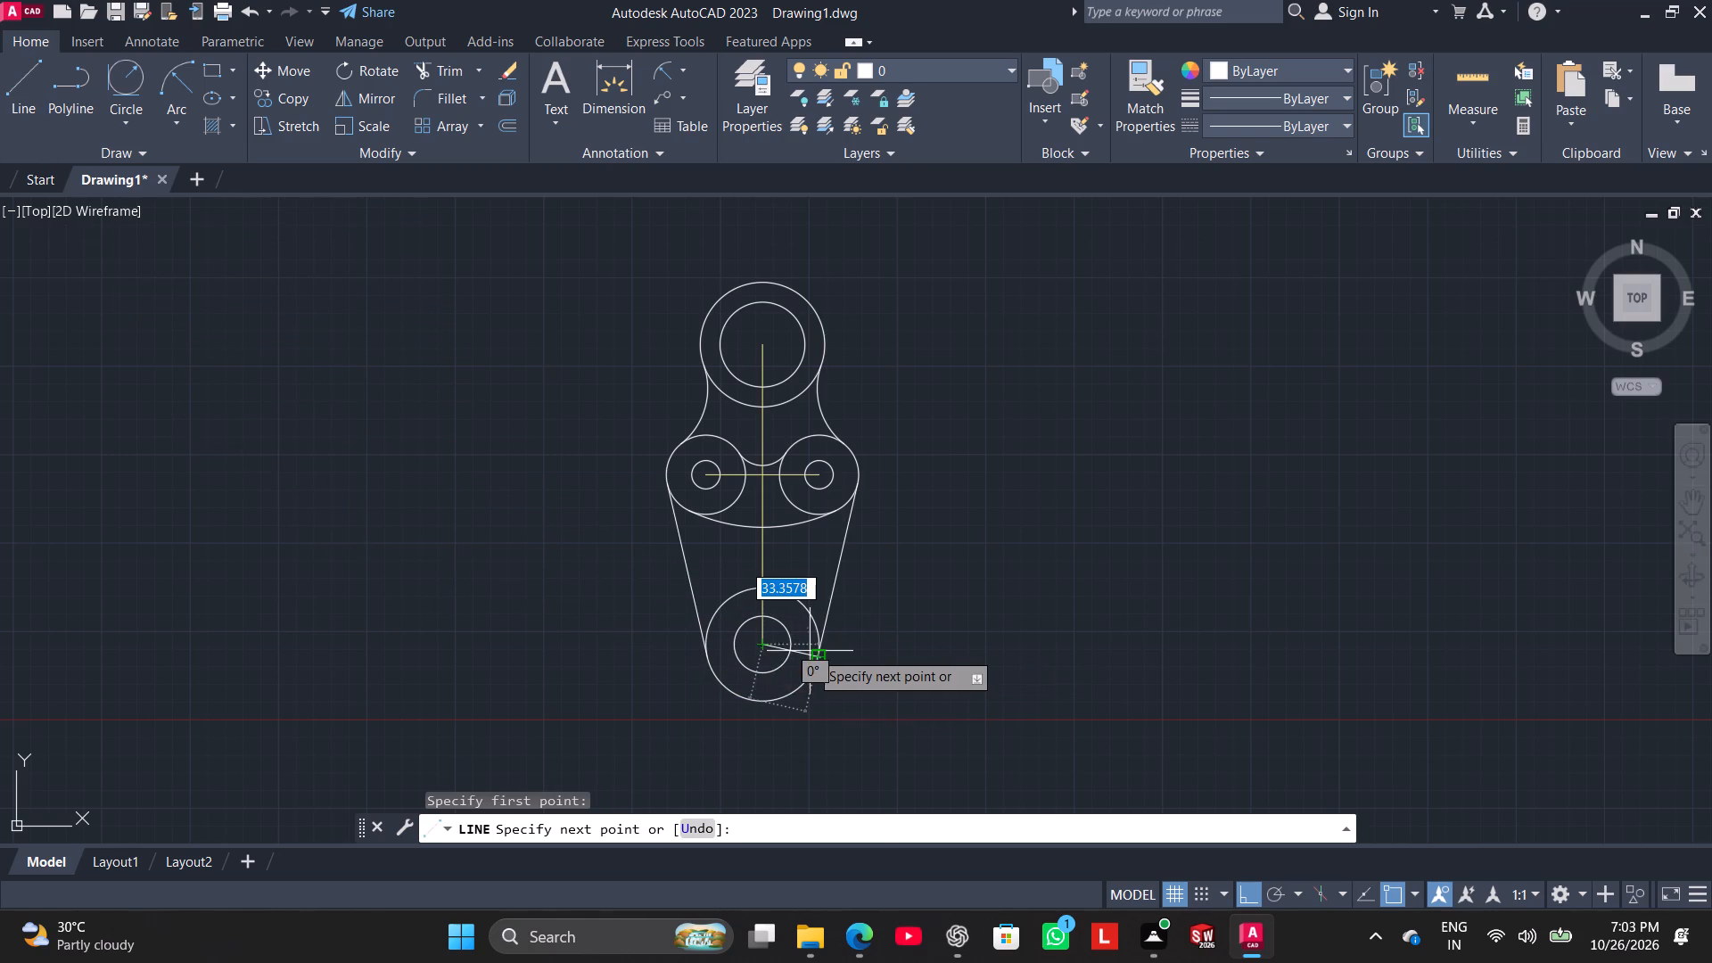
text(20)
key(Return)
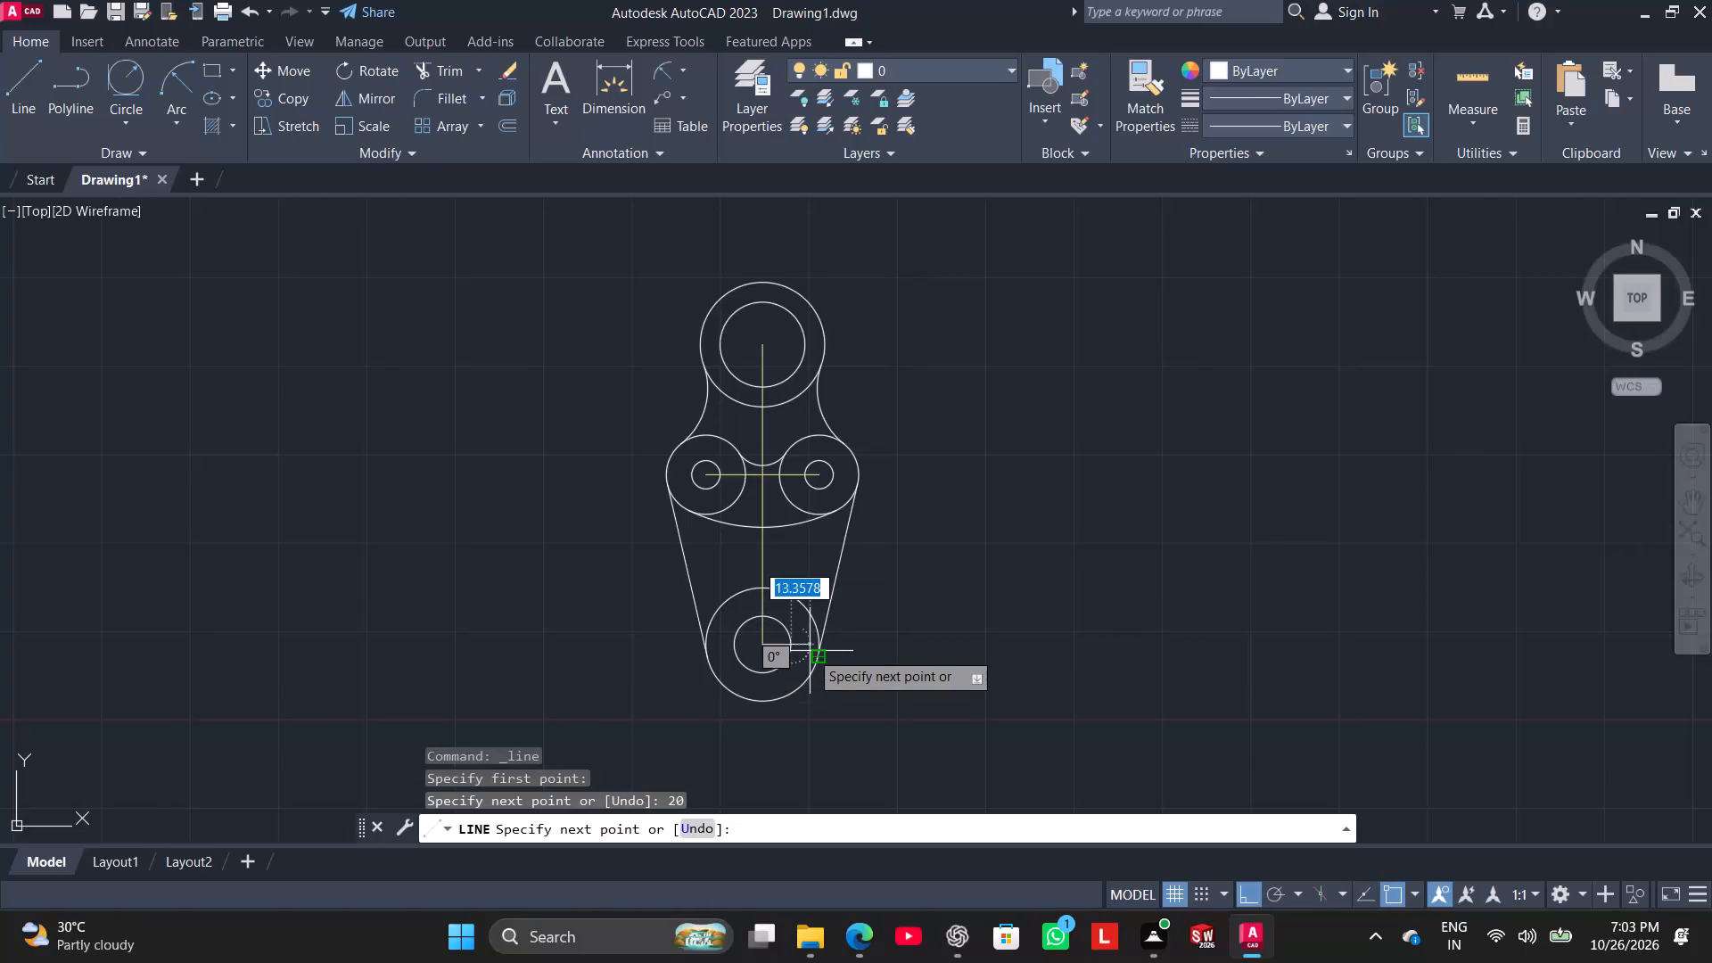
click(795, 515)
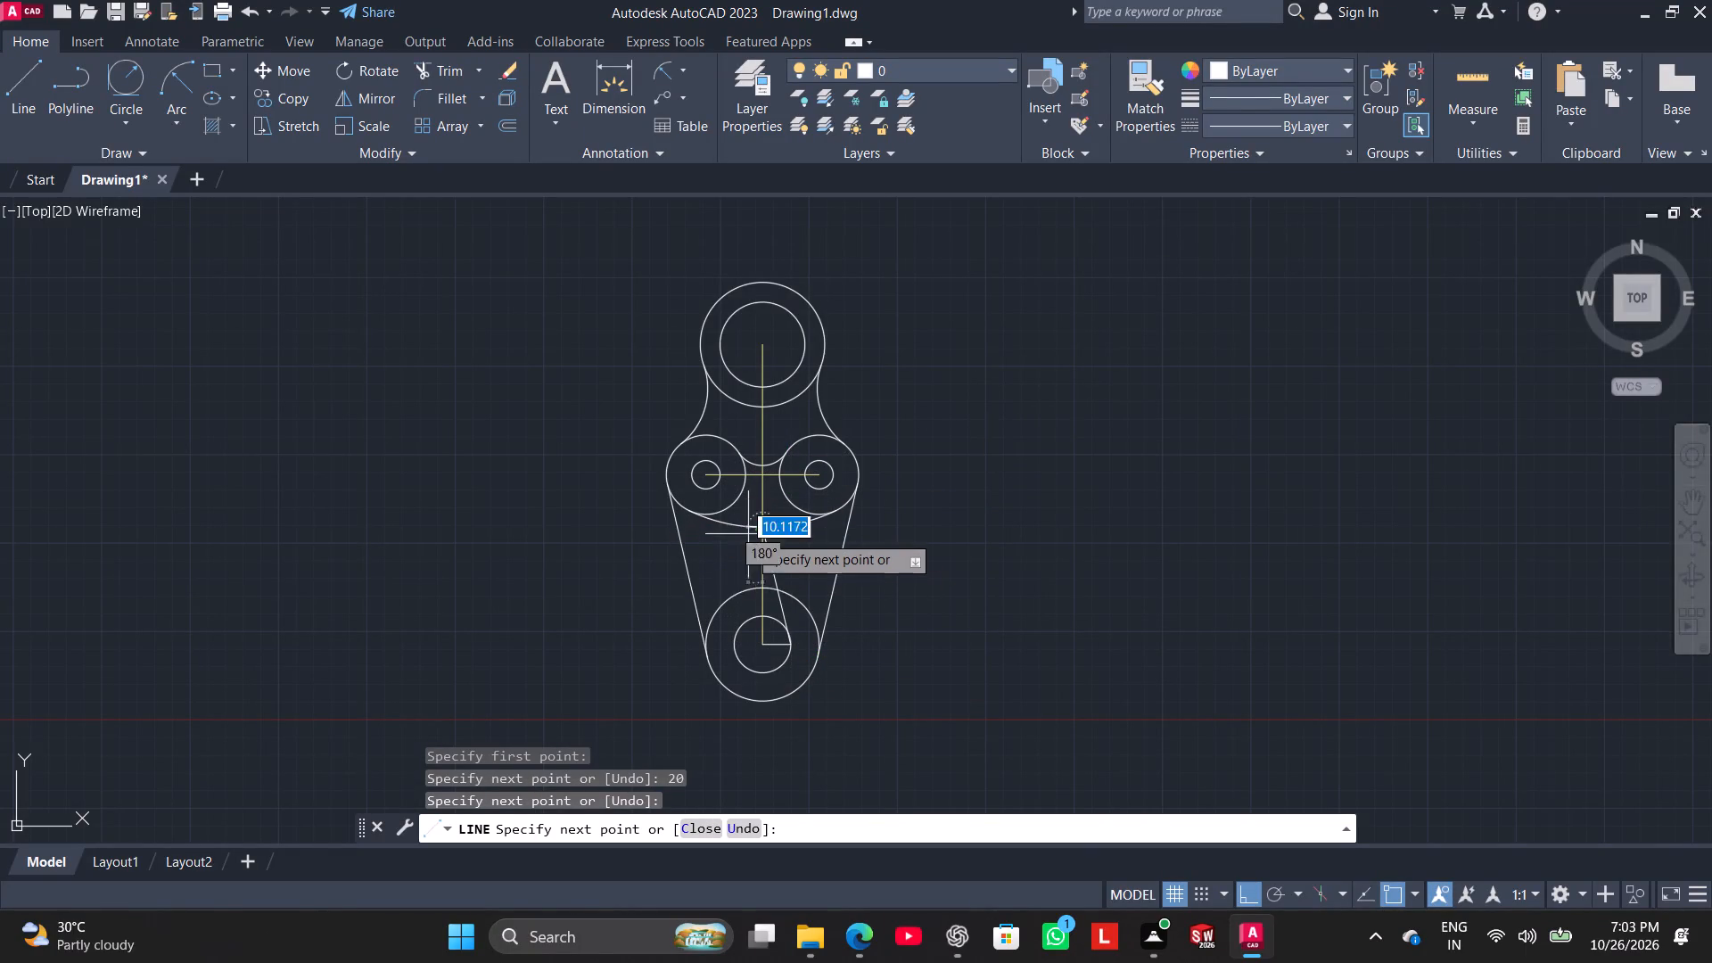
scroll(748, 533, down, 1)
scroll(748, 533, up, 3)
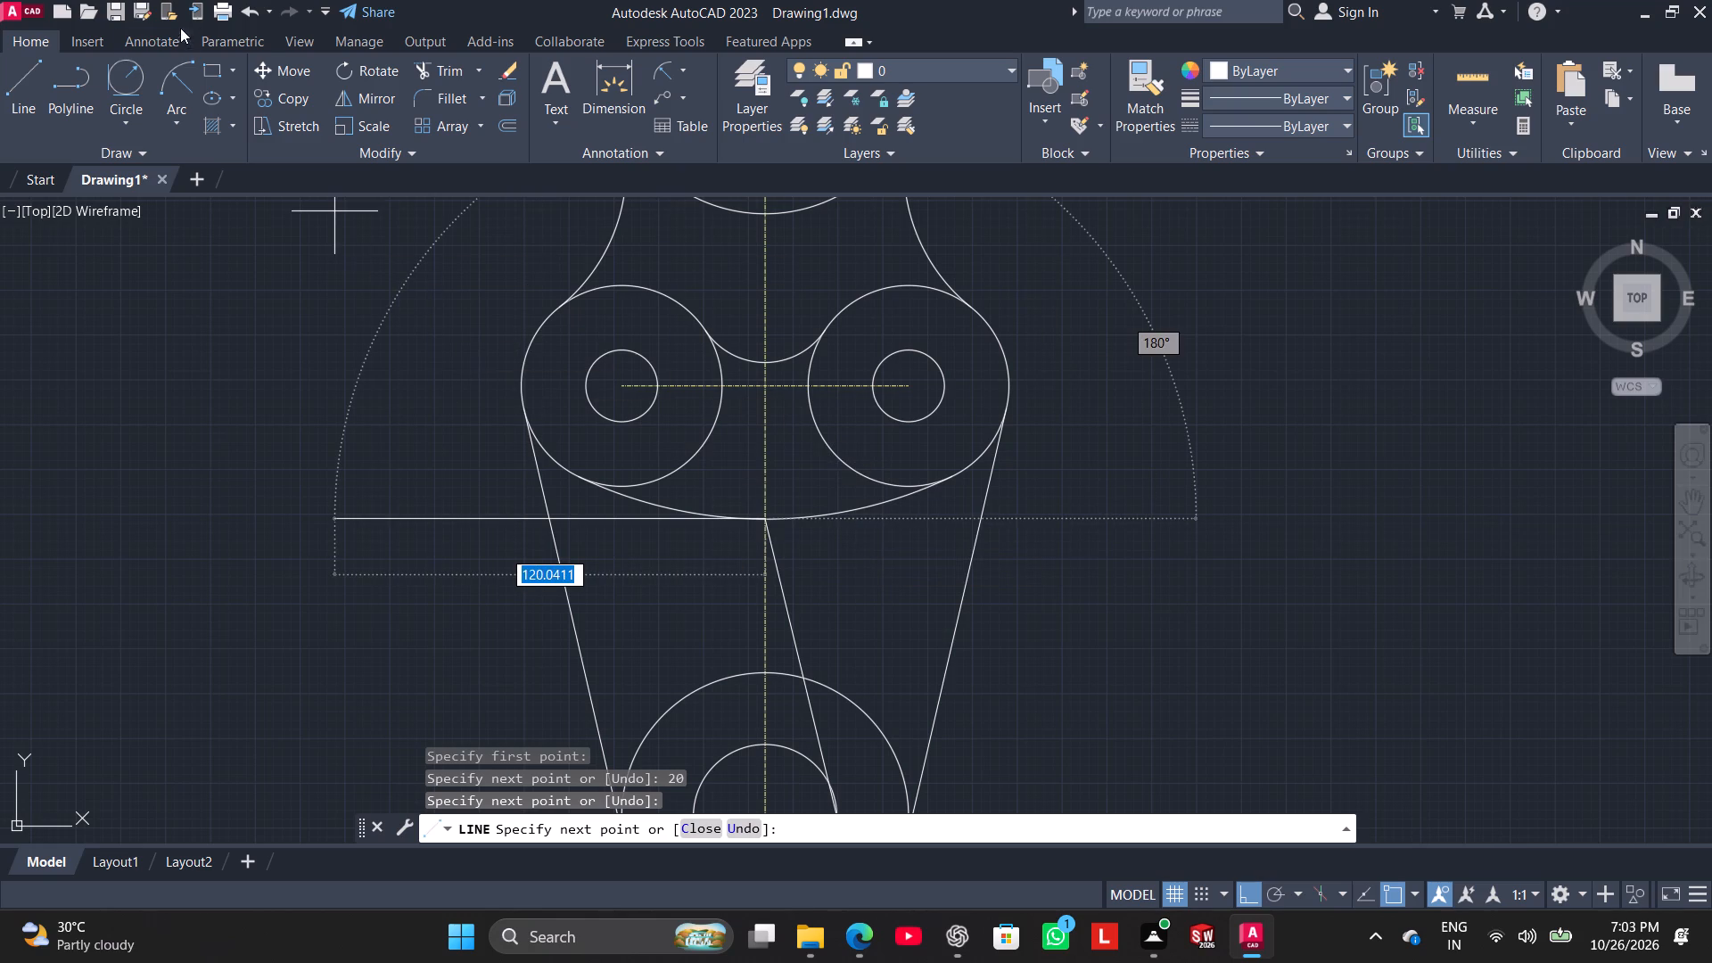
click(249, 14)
Draw a line from the bottom circles' centre 20 to the right, continuing vertically up about 92 to just past the radius 120 arc.
click(33, 98)
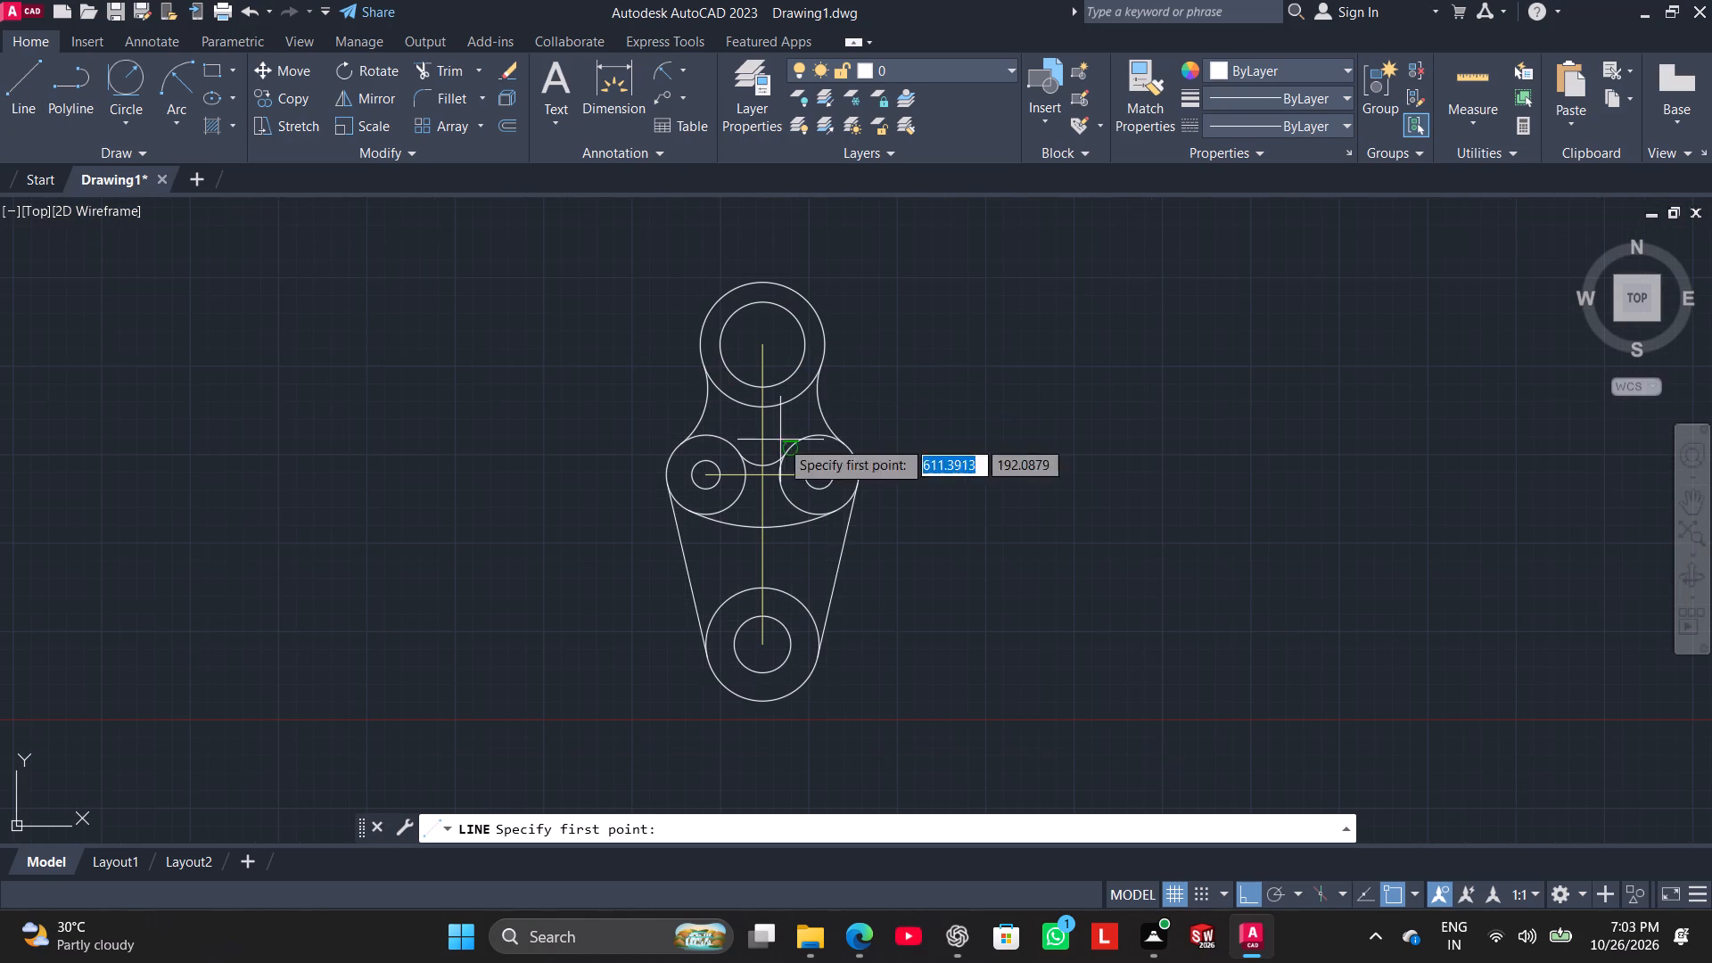
scroll(811, 581, up, 2)
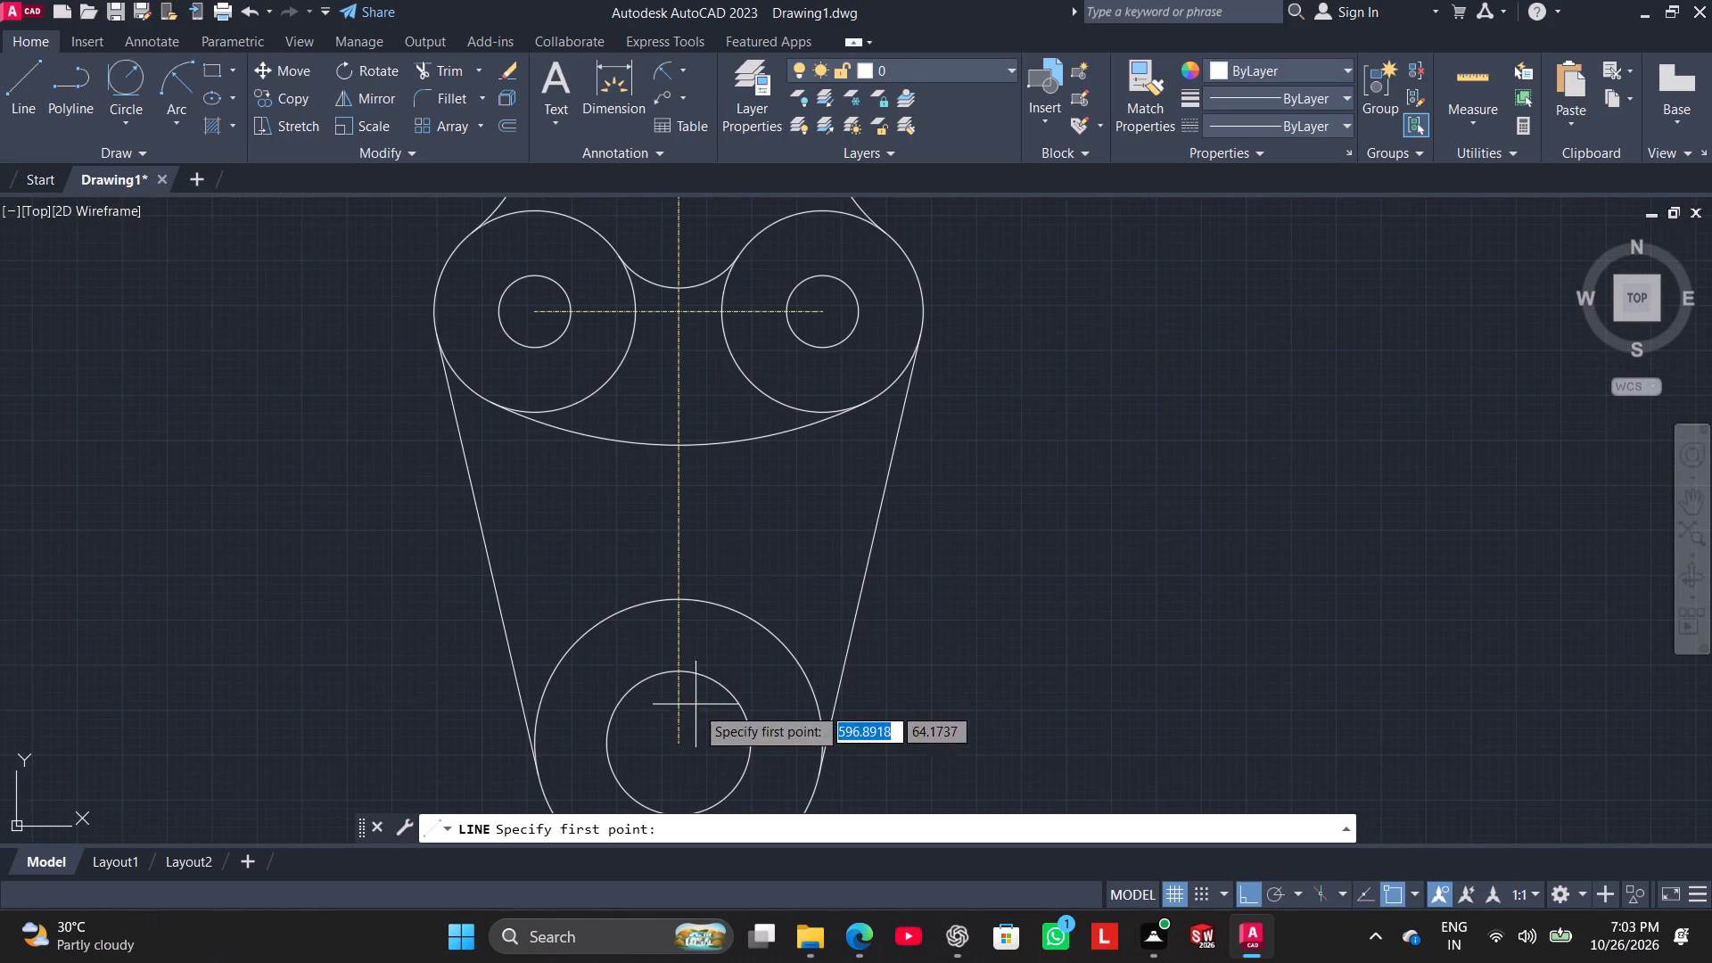
click(678, 742)
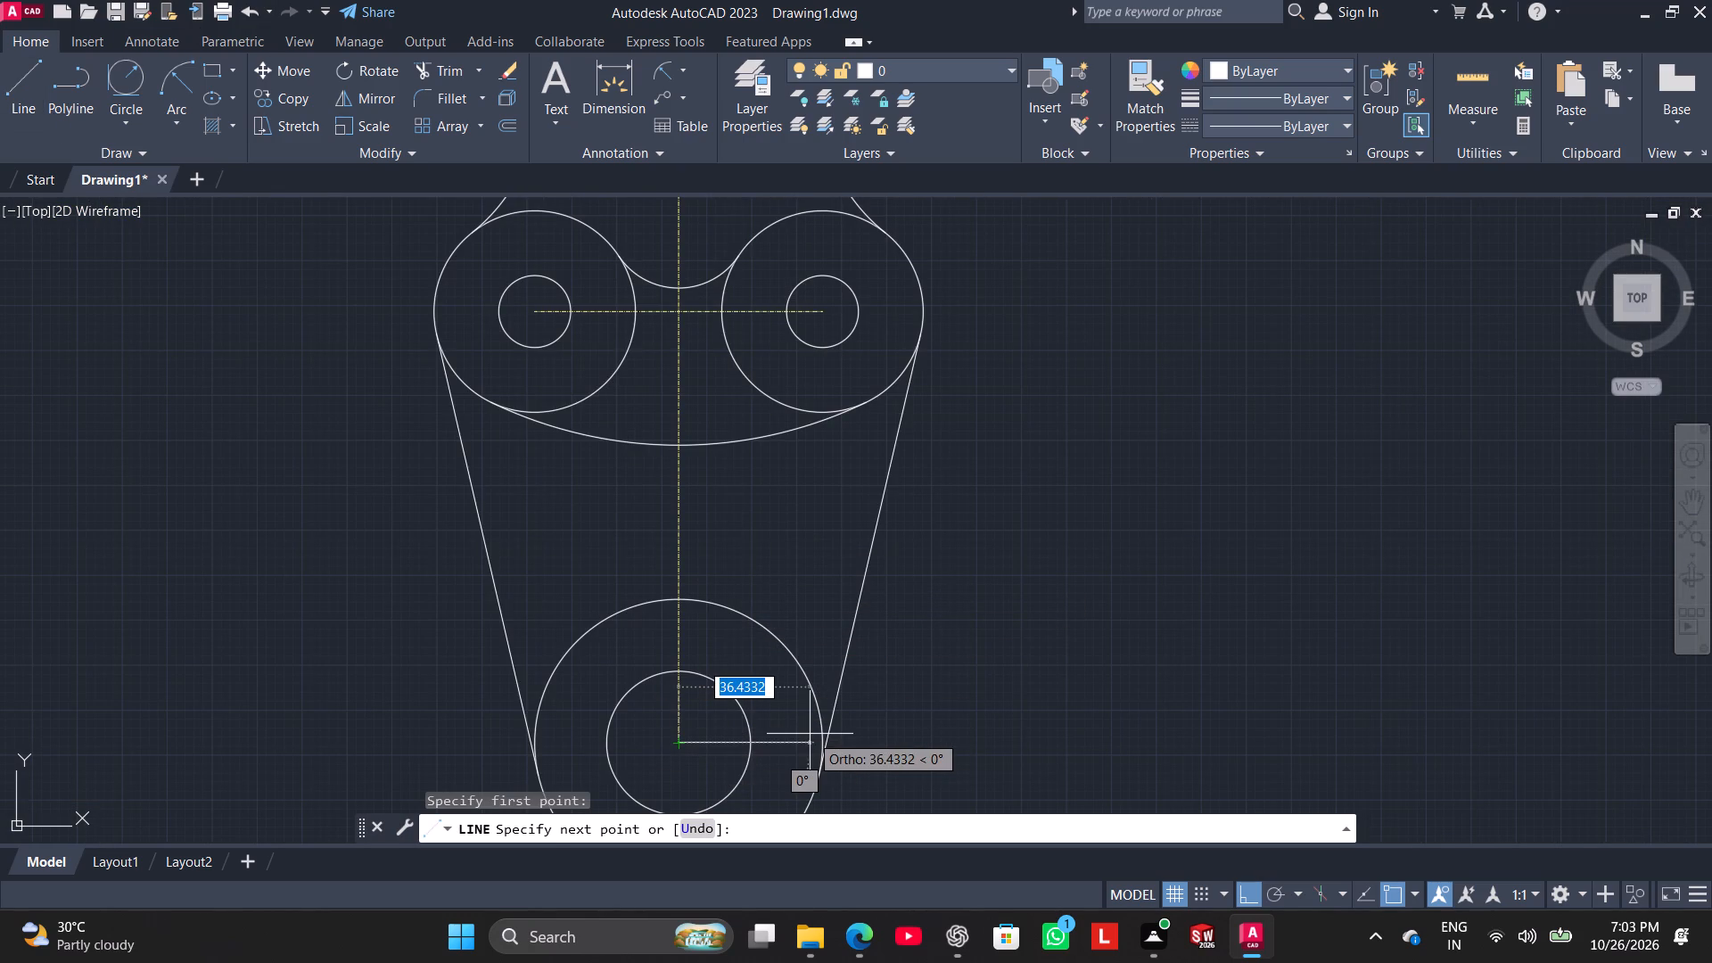
text(20)
key(Return)
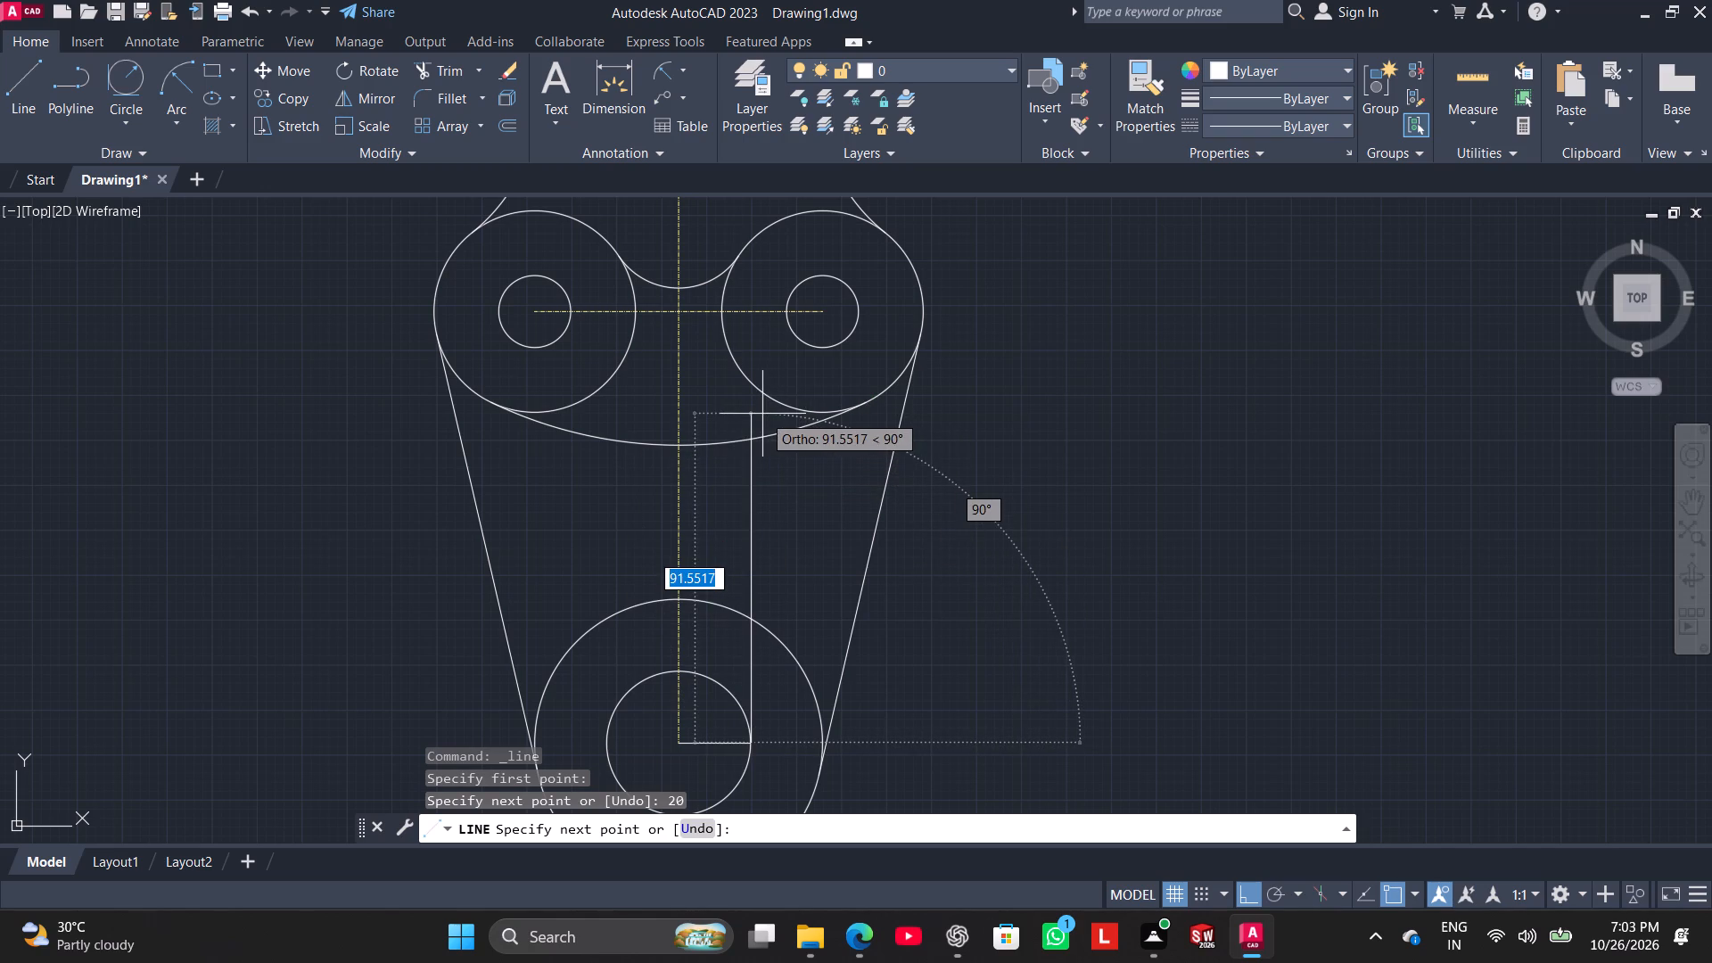
click(762, 414)
right_click(1091, 337)
click(1113, 350)
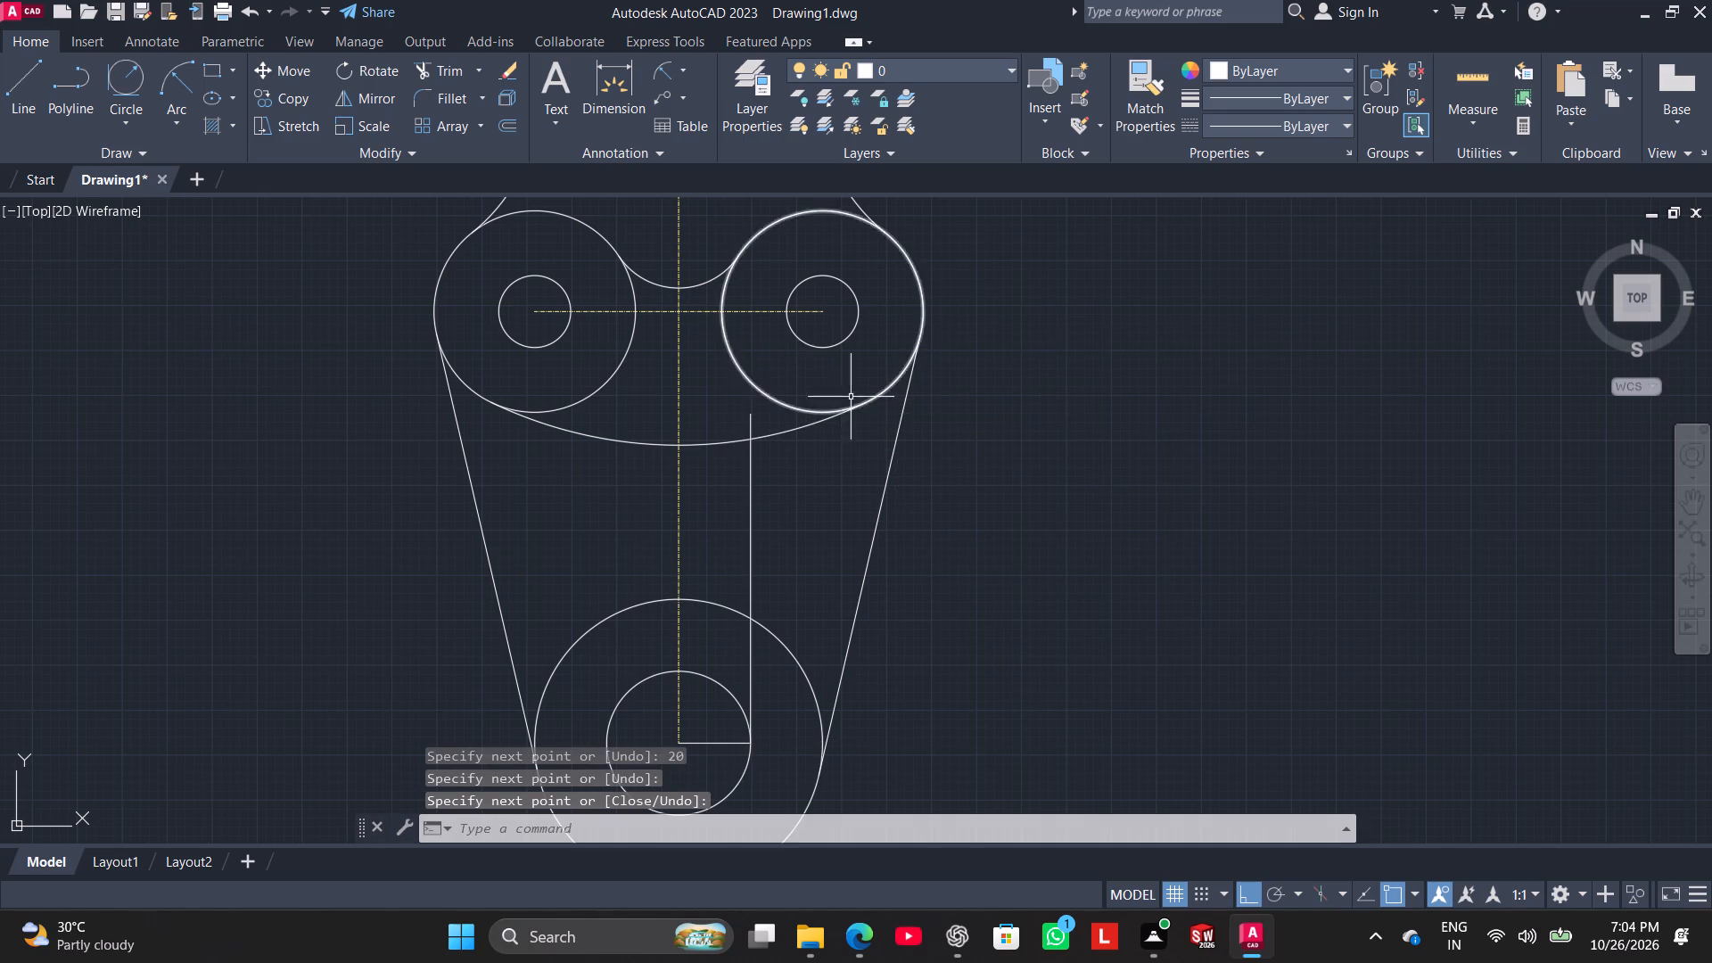
Trim the new lines so only the vertical piece between the radius 120 arc and the bottom outer circle is left.
click(447, 76)
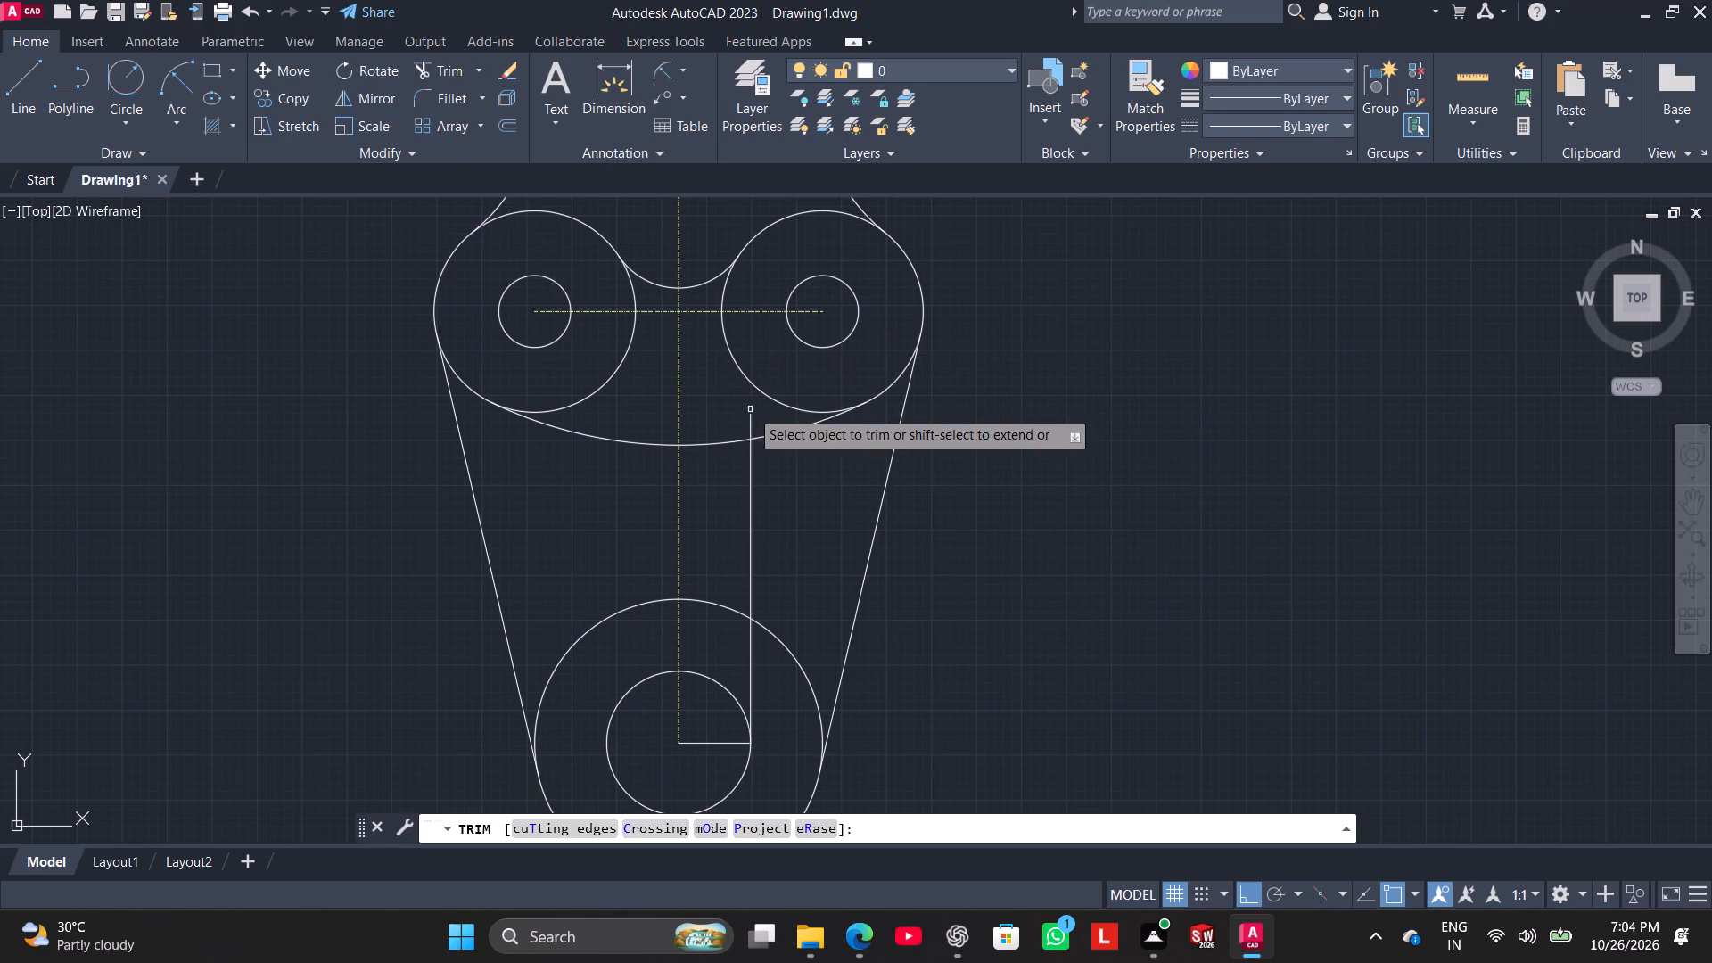
drag(775, 426, 718, 424)
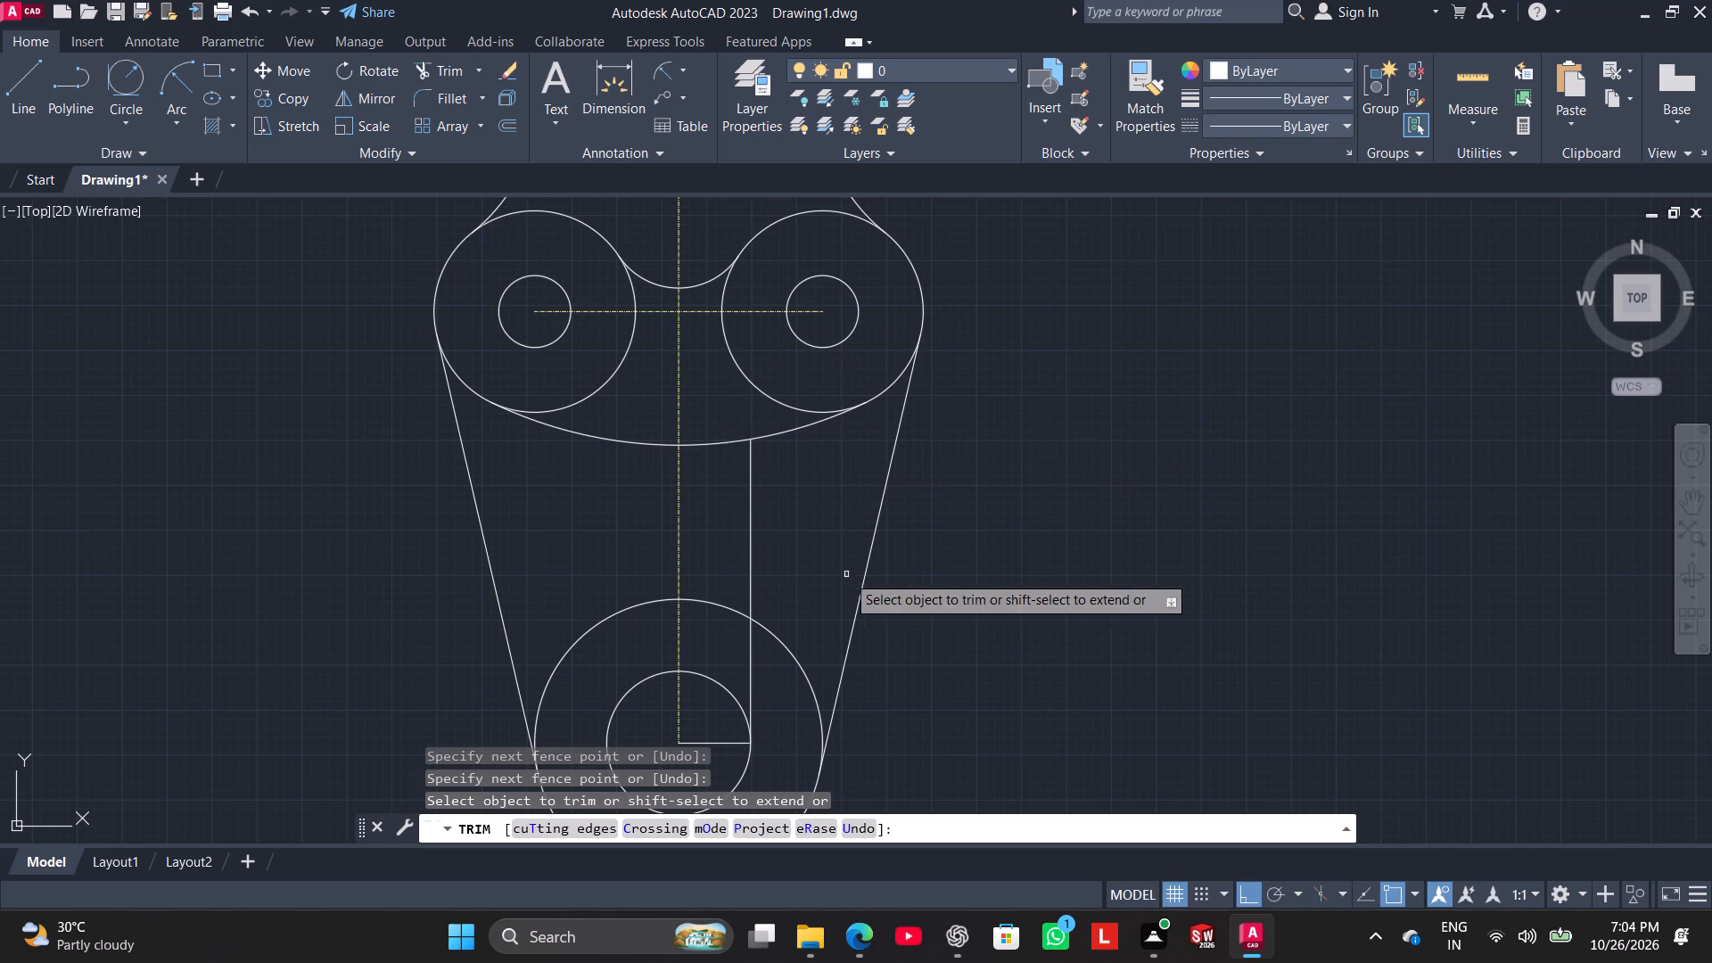
drag(768, 679, 736, 647)
drag(732, 752, 732, 723)
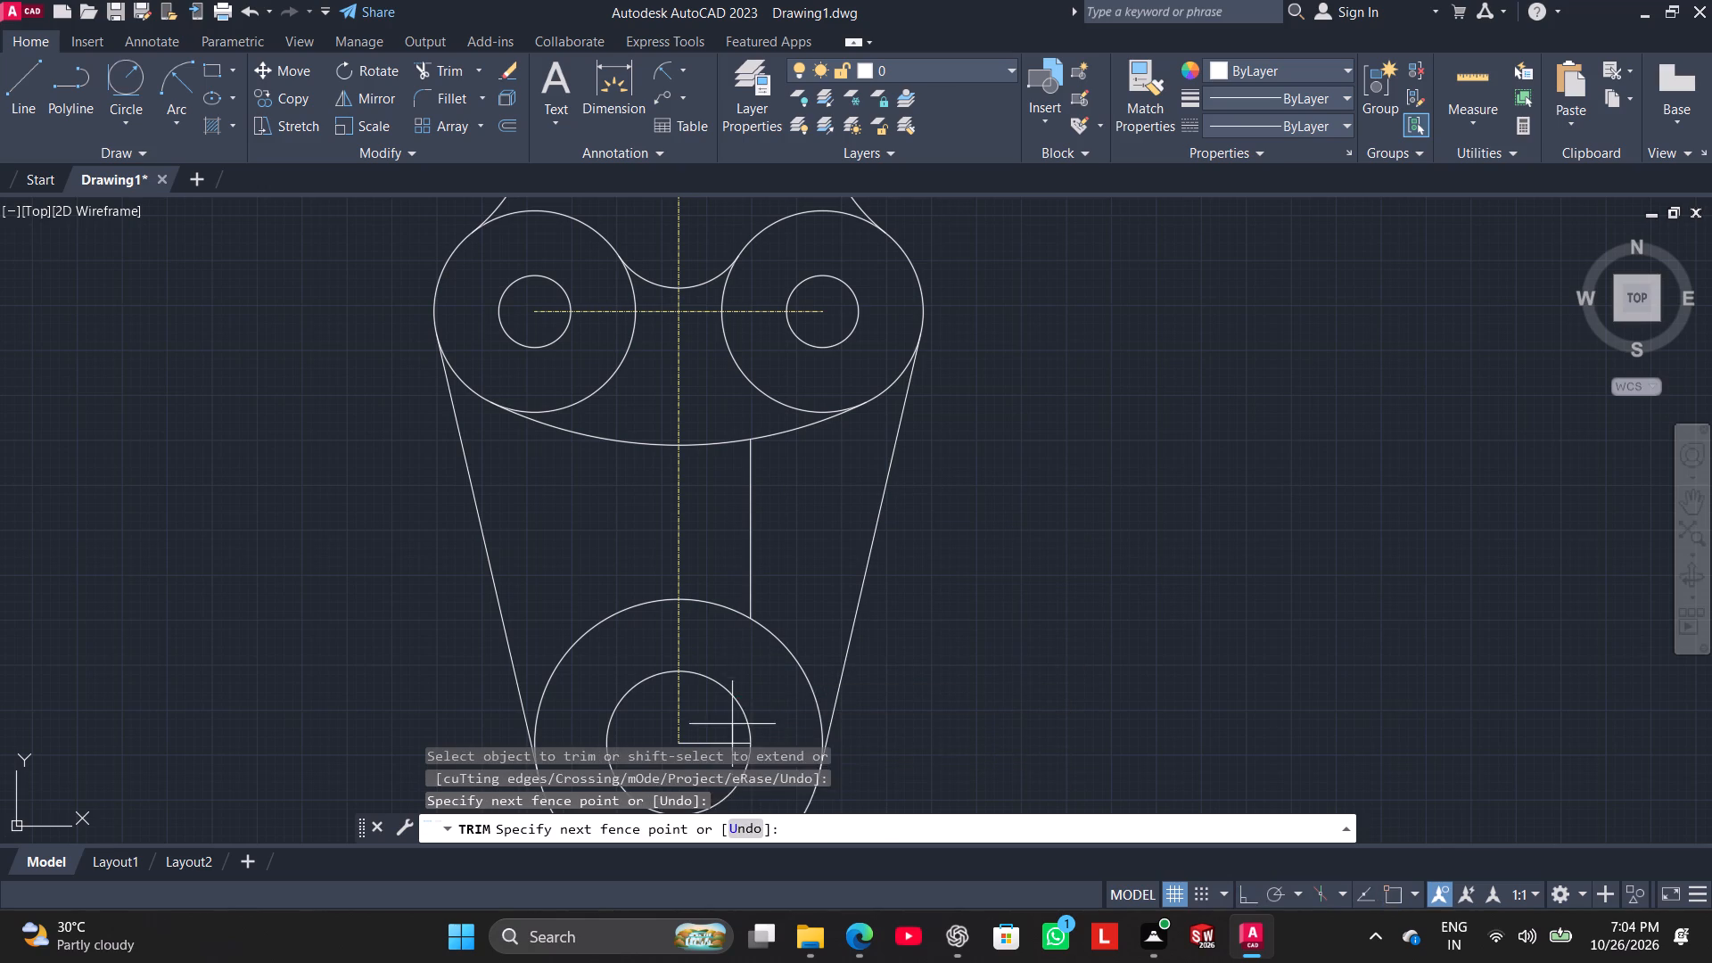
drag(732, 723, 732, 706)
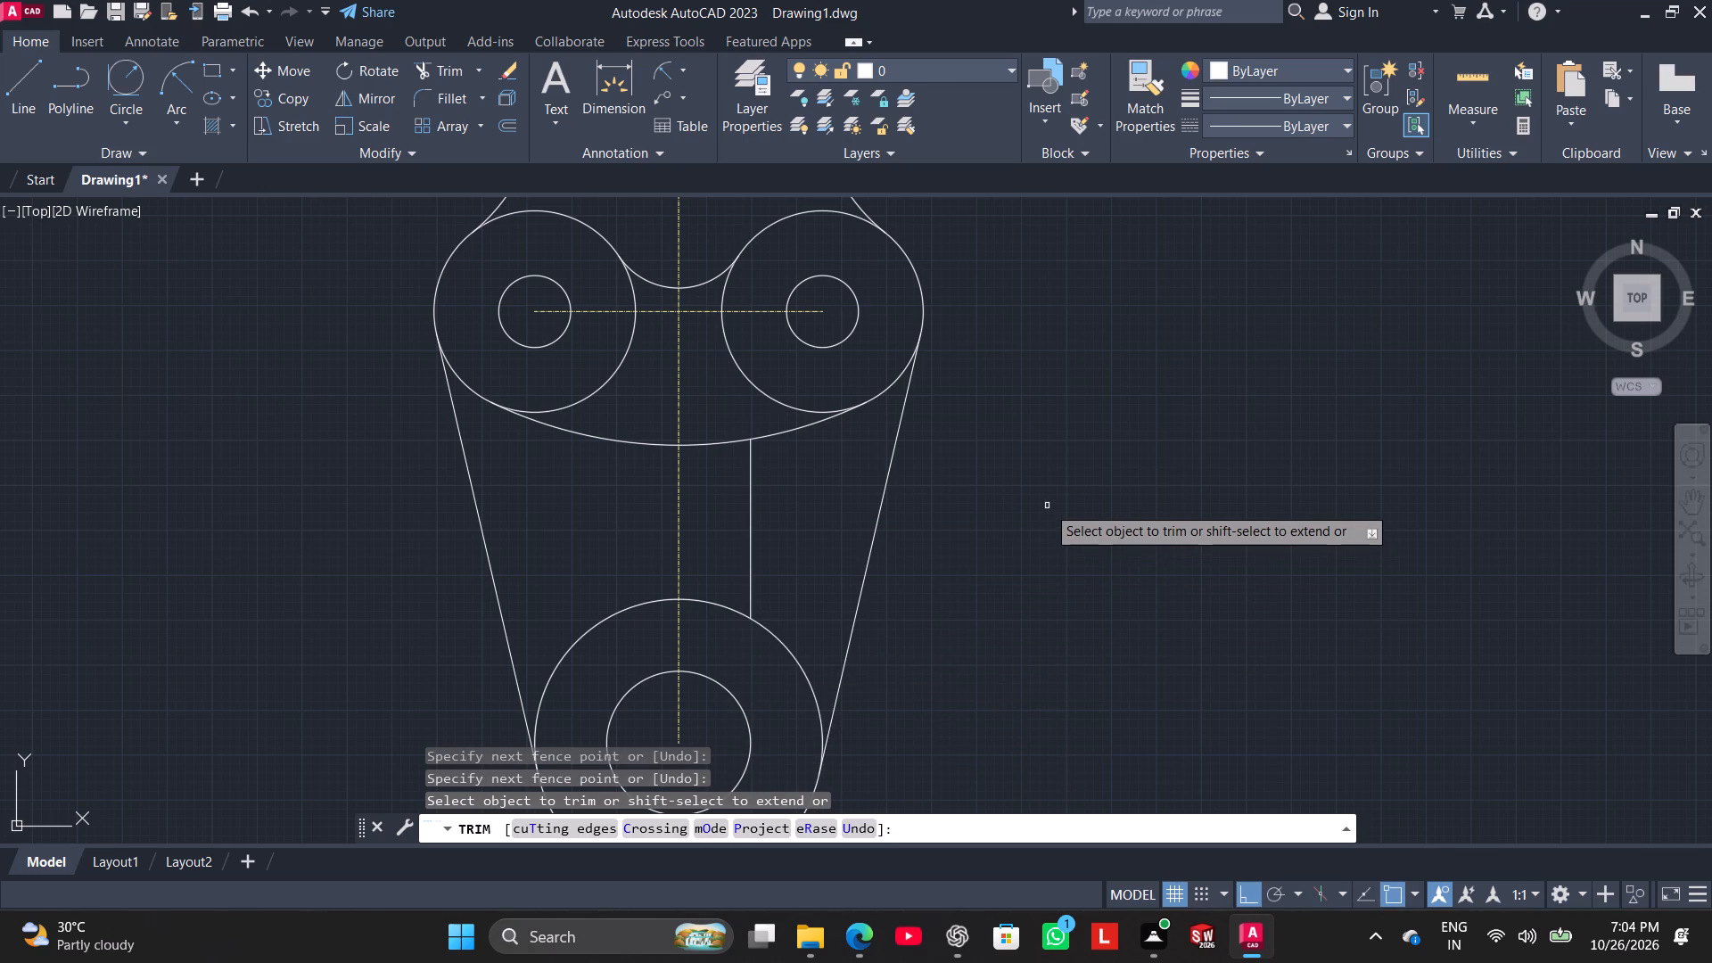
right_click(1045, 449)
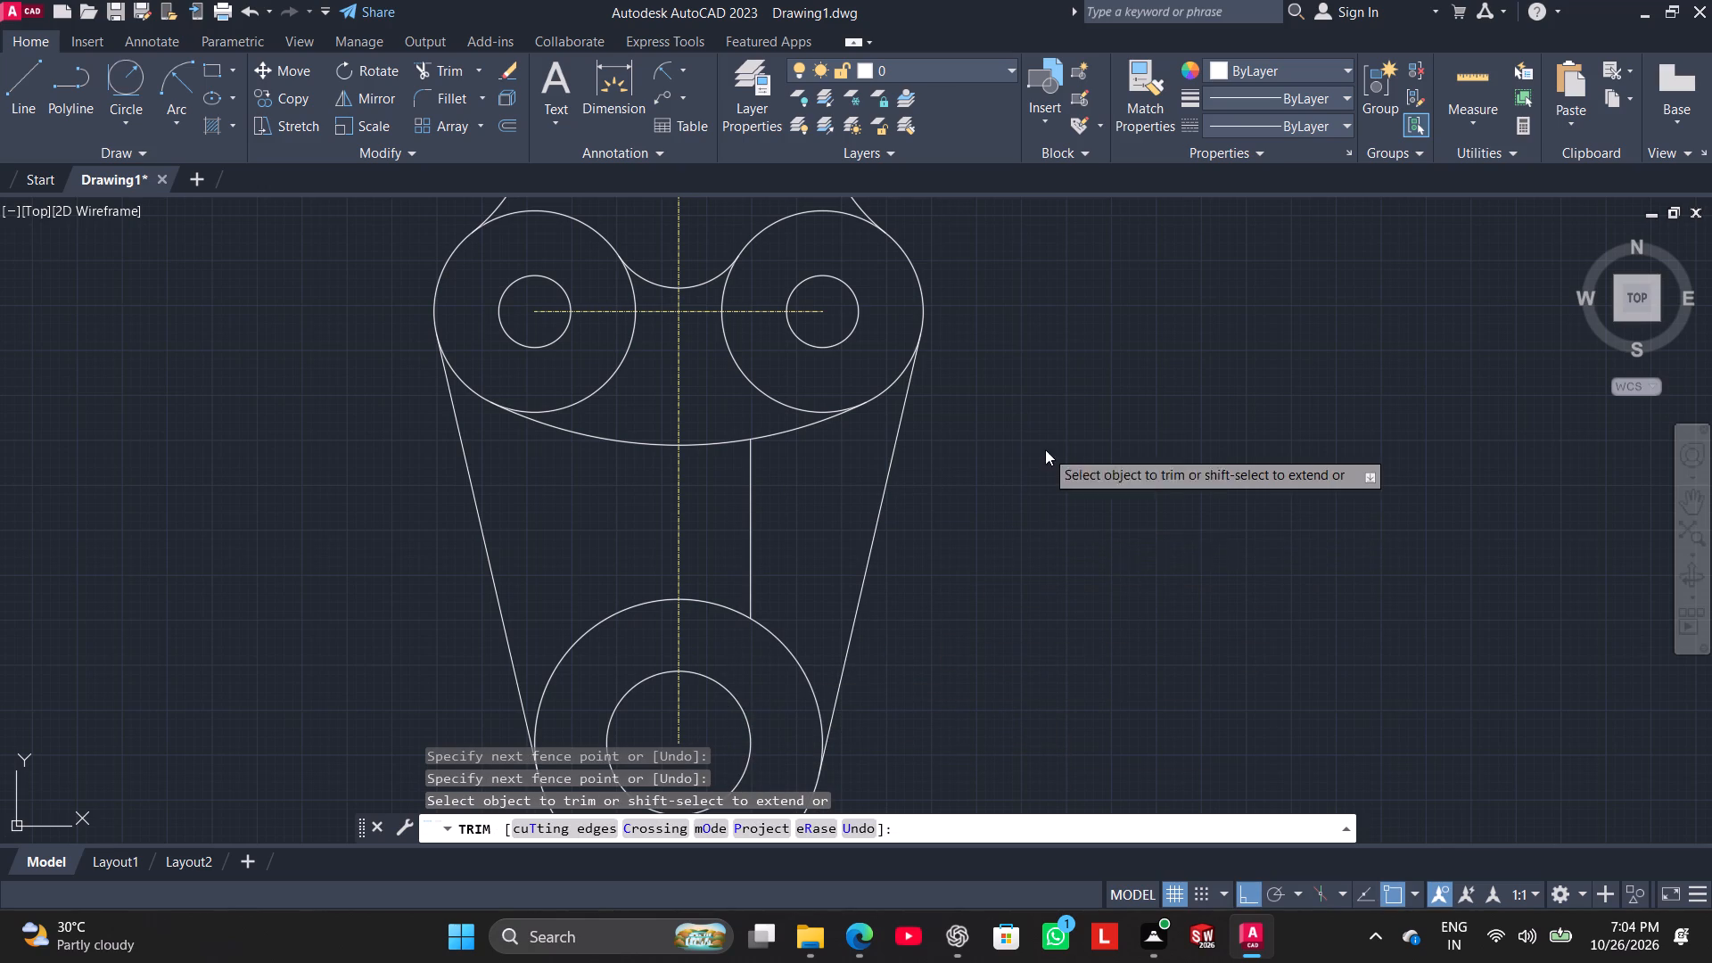
click(1068, 465)
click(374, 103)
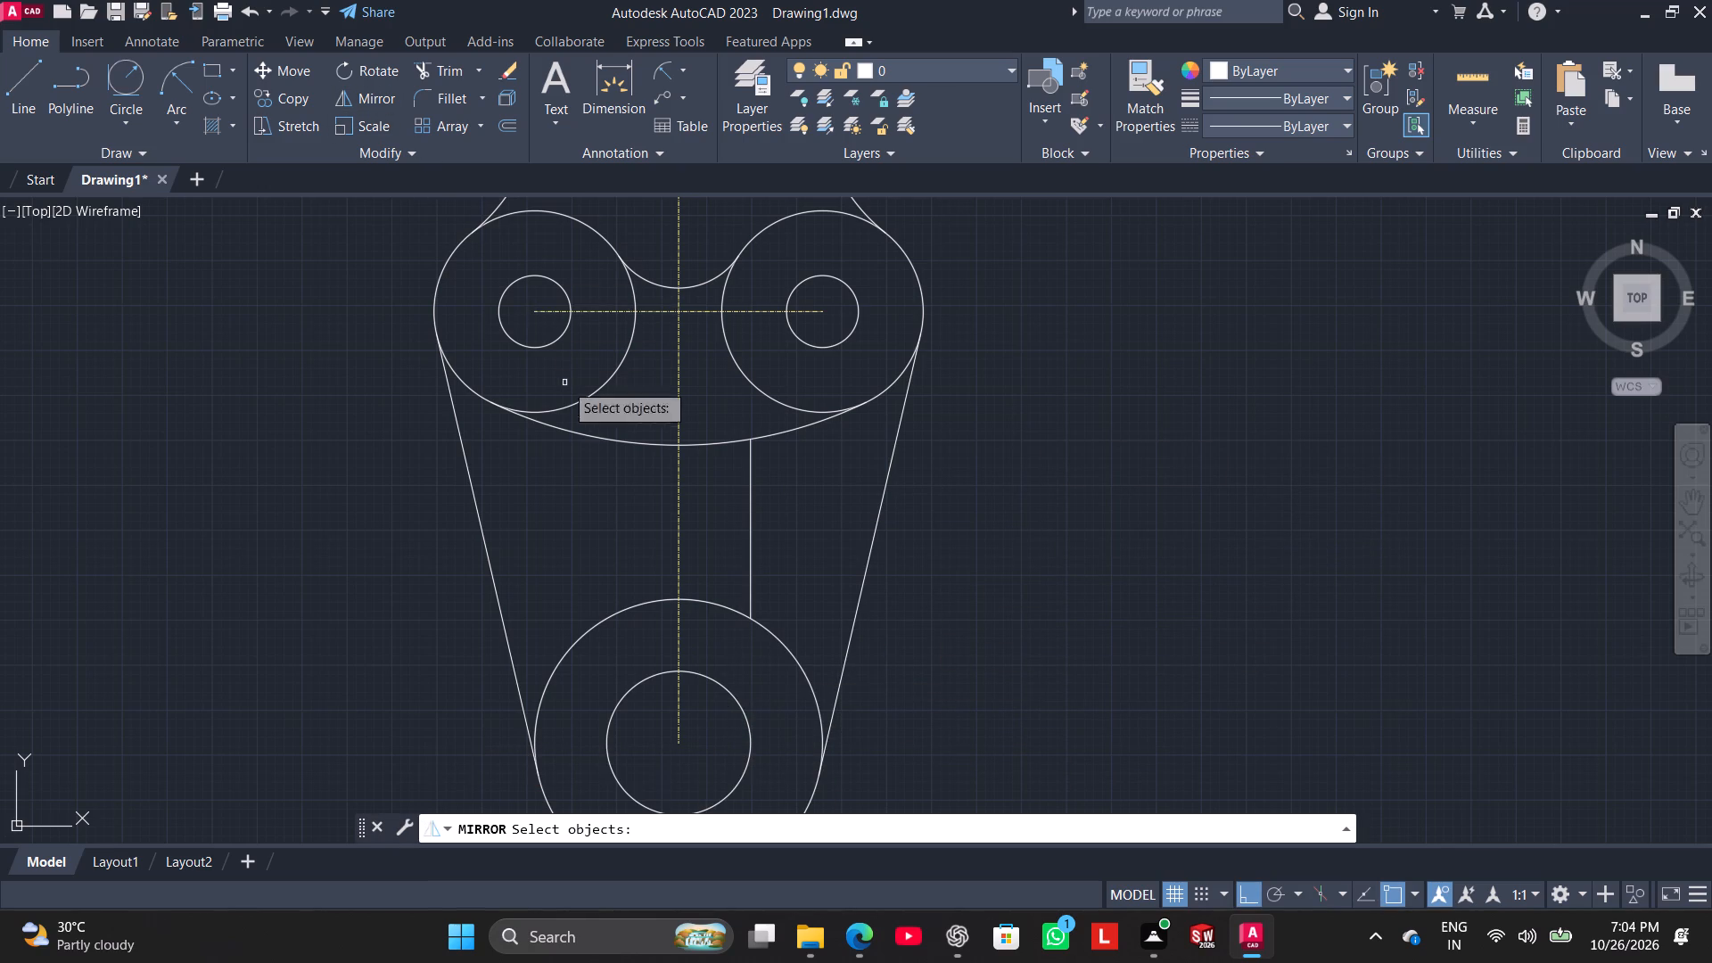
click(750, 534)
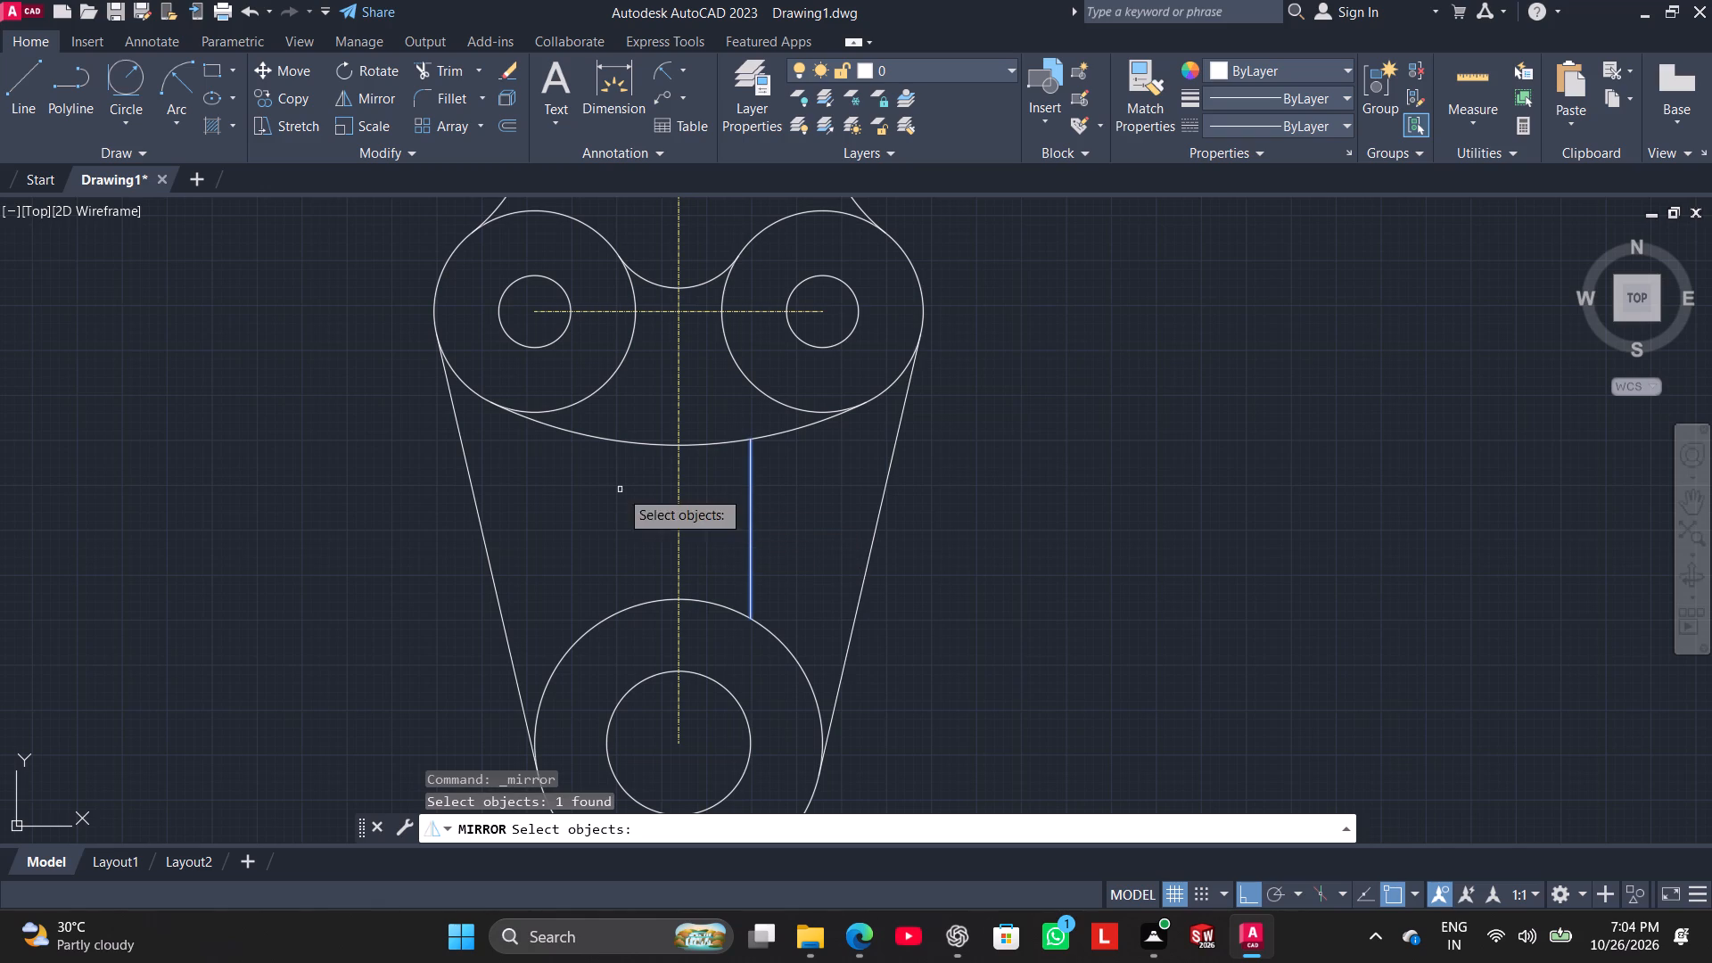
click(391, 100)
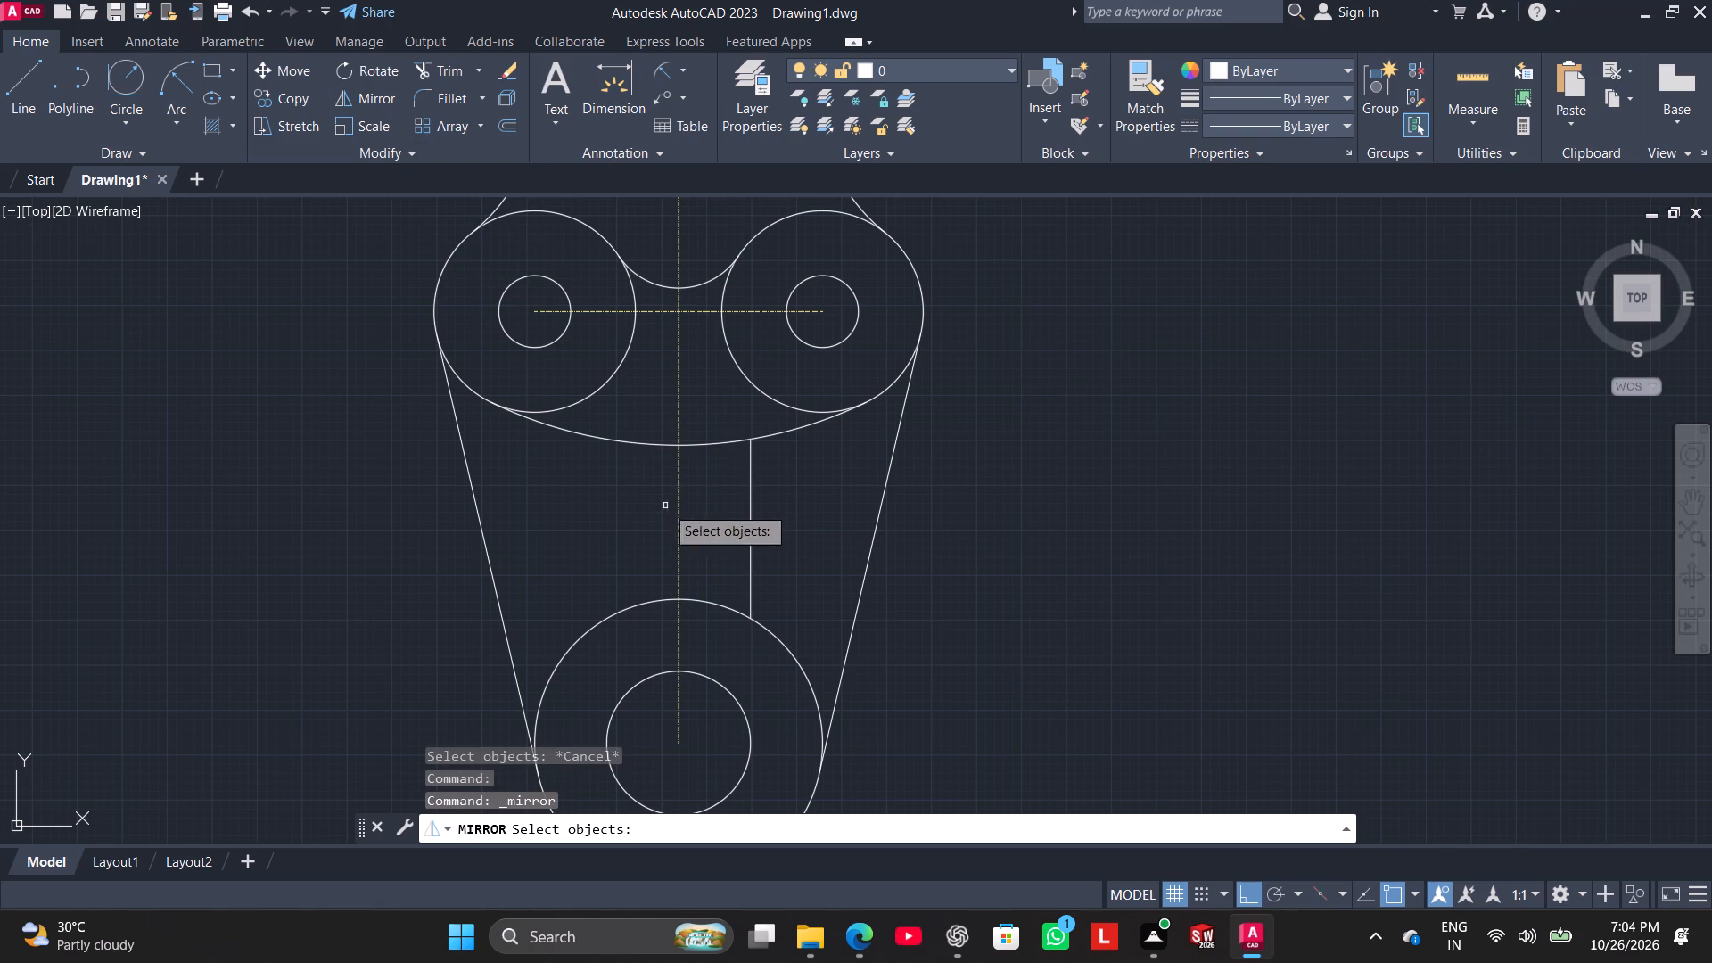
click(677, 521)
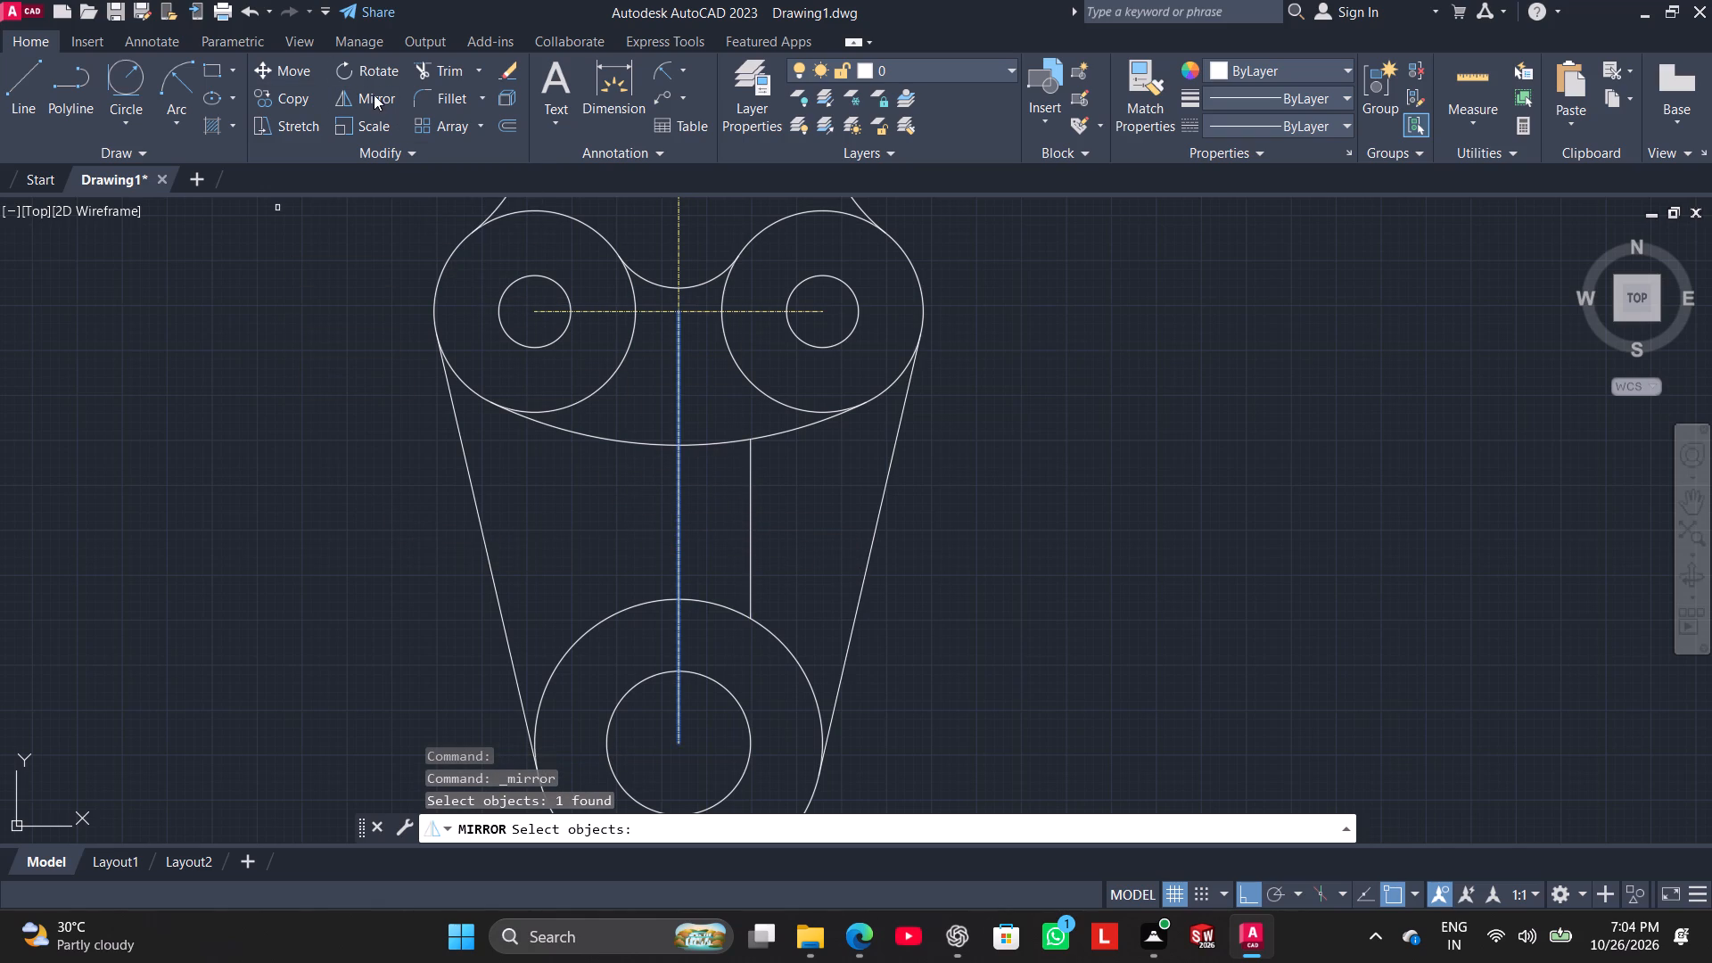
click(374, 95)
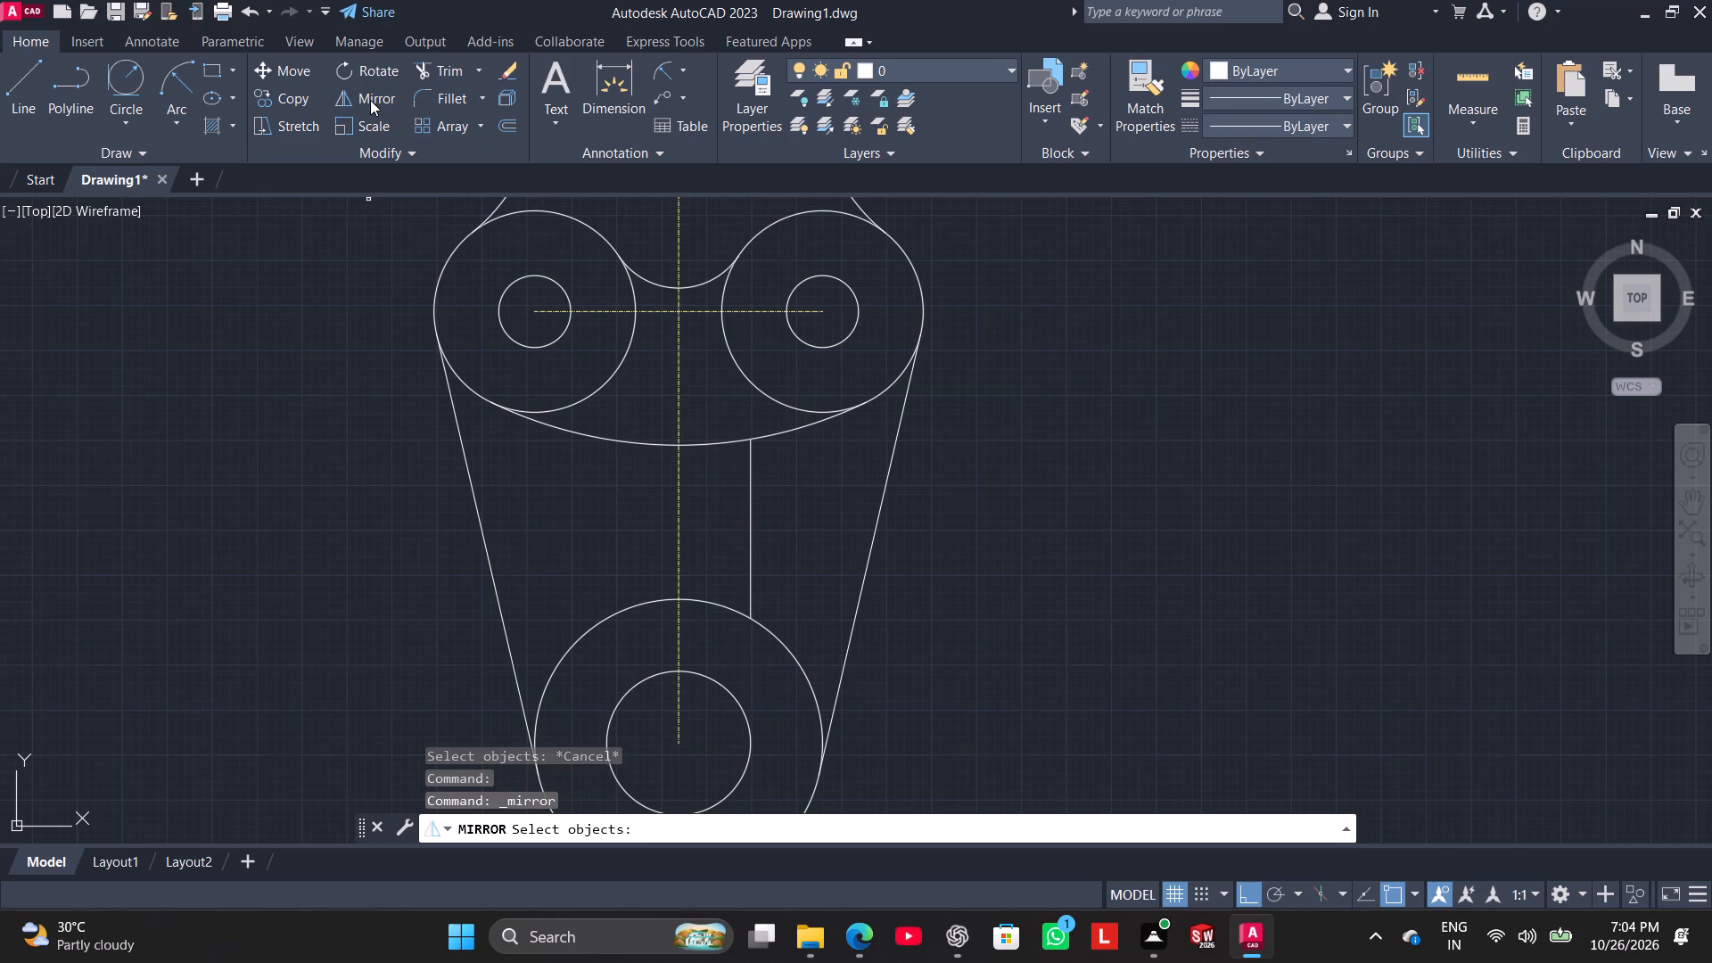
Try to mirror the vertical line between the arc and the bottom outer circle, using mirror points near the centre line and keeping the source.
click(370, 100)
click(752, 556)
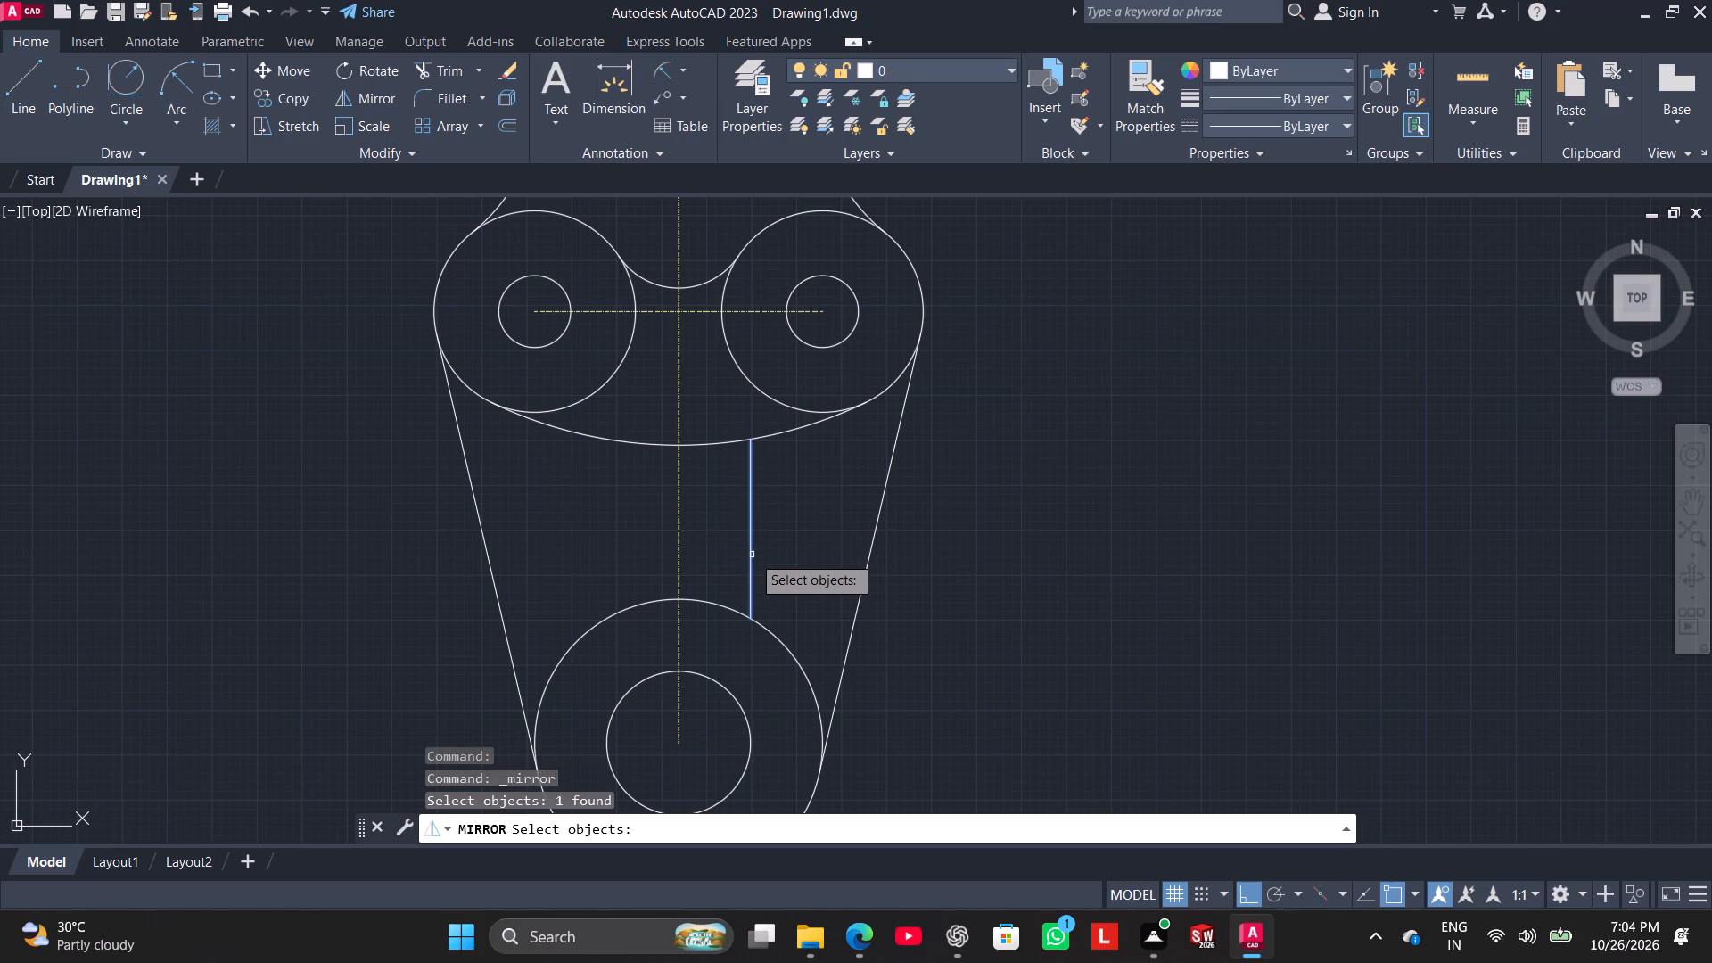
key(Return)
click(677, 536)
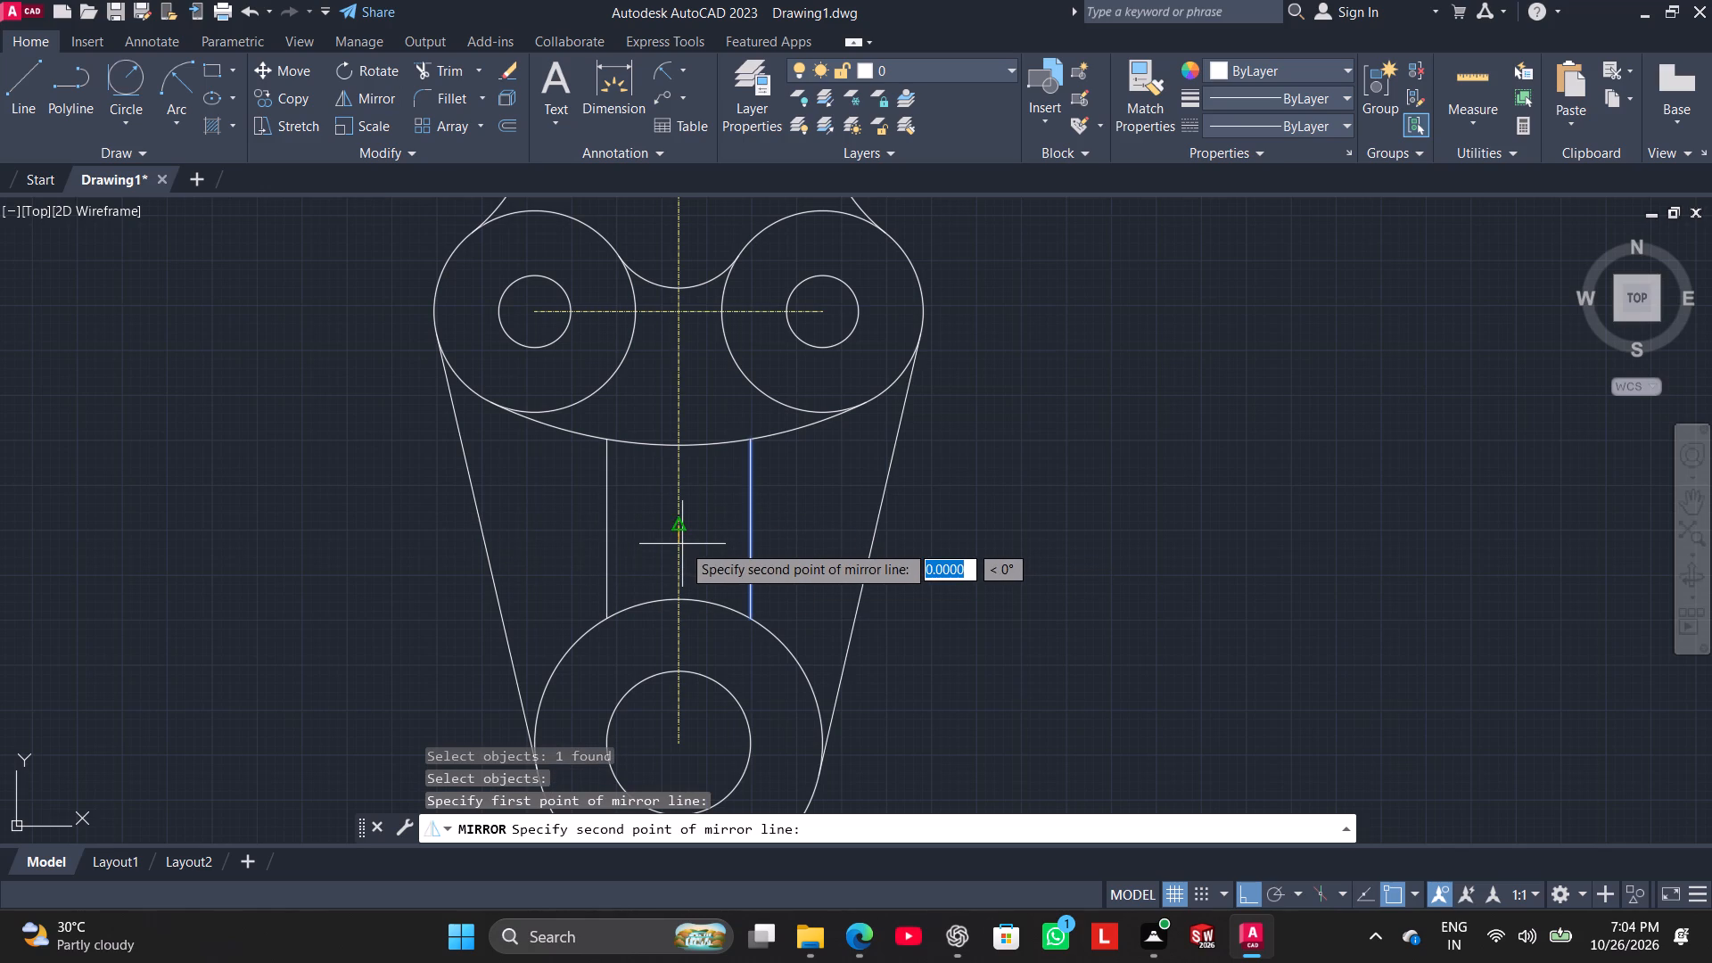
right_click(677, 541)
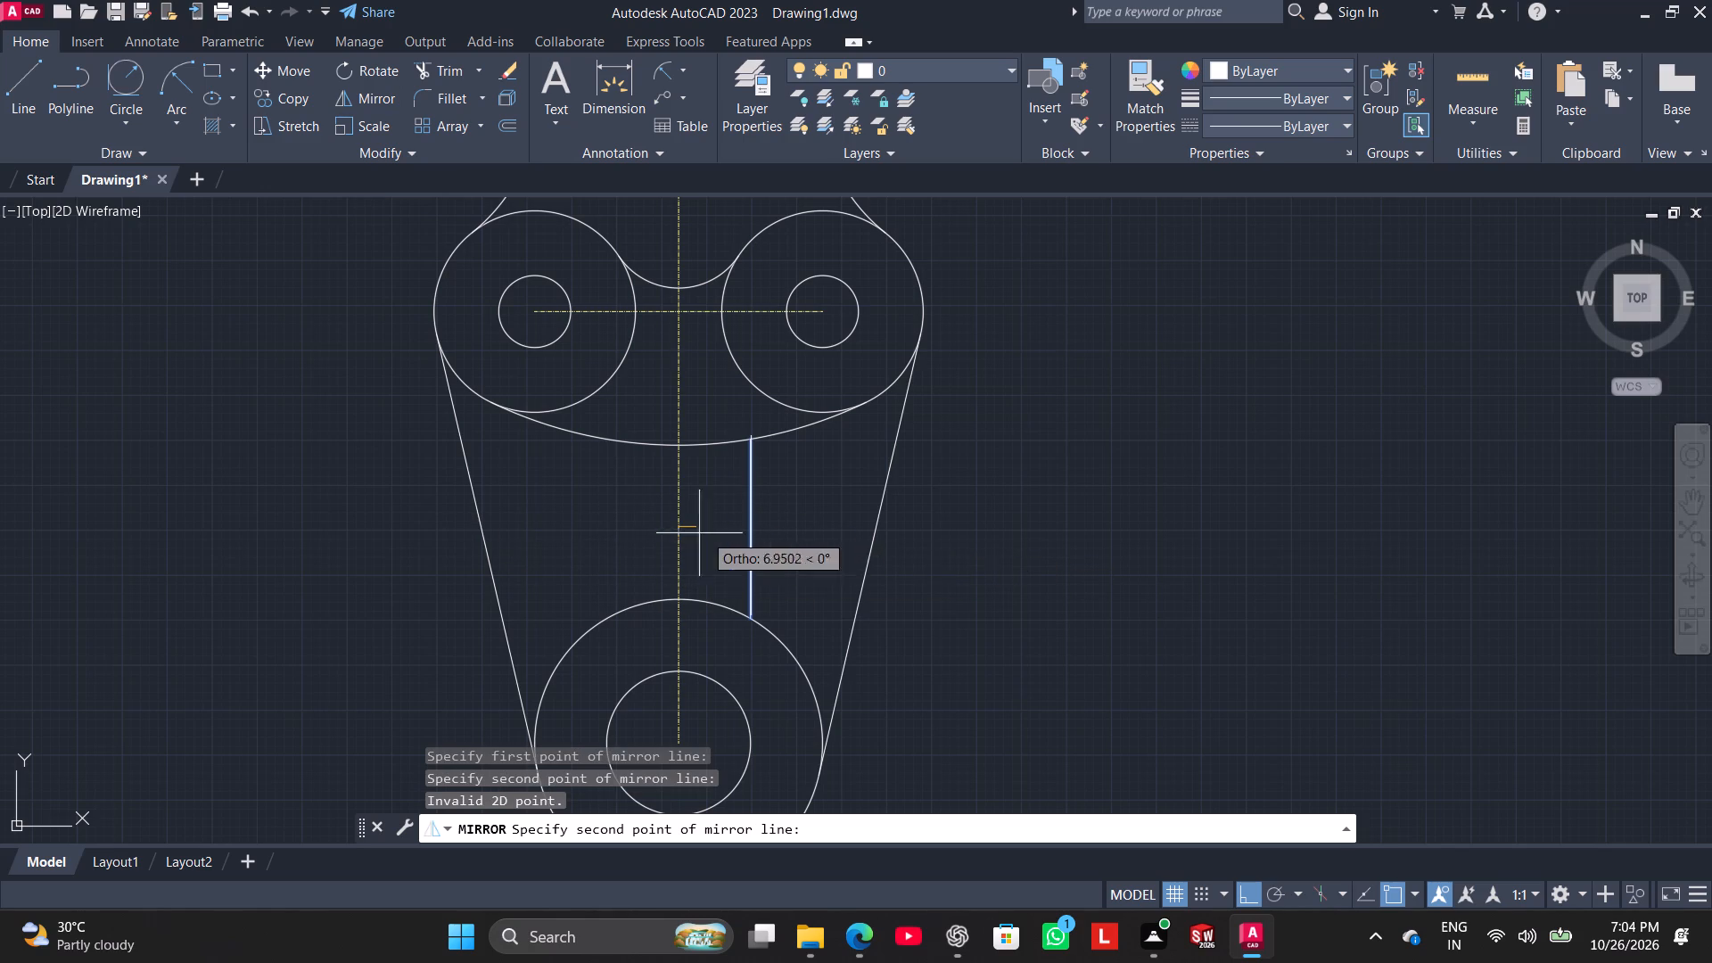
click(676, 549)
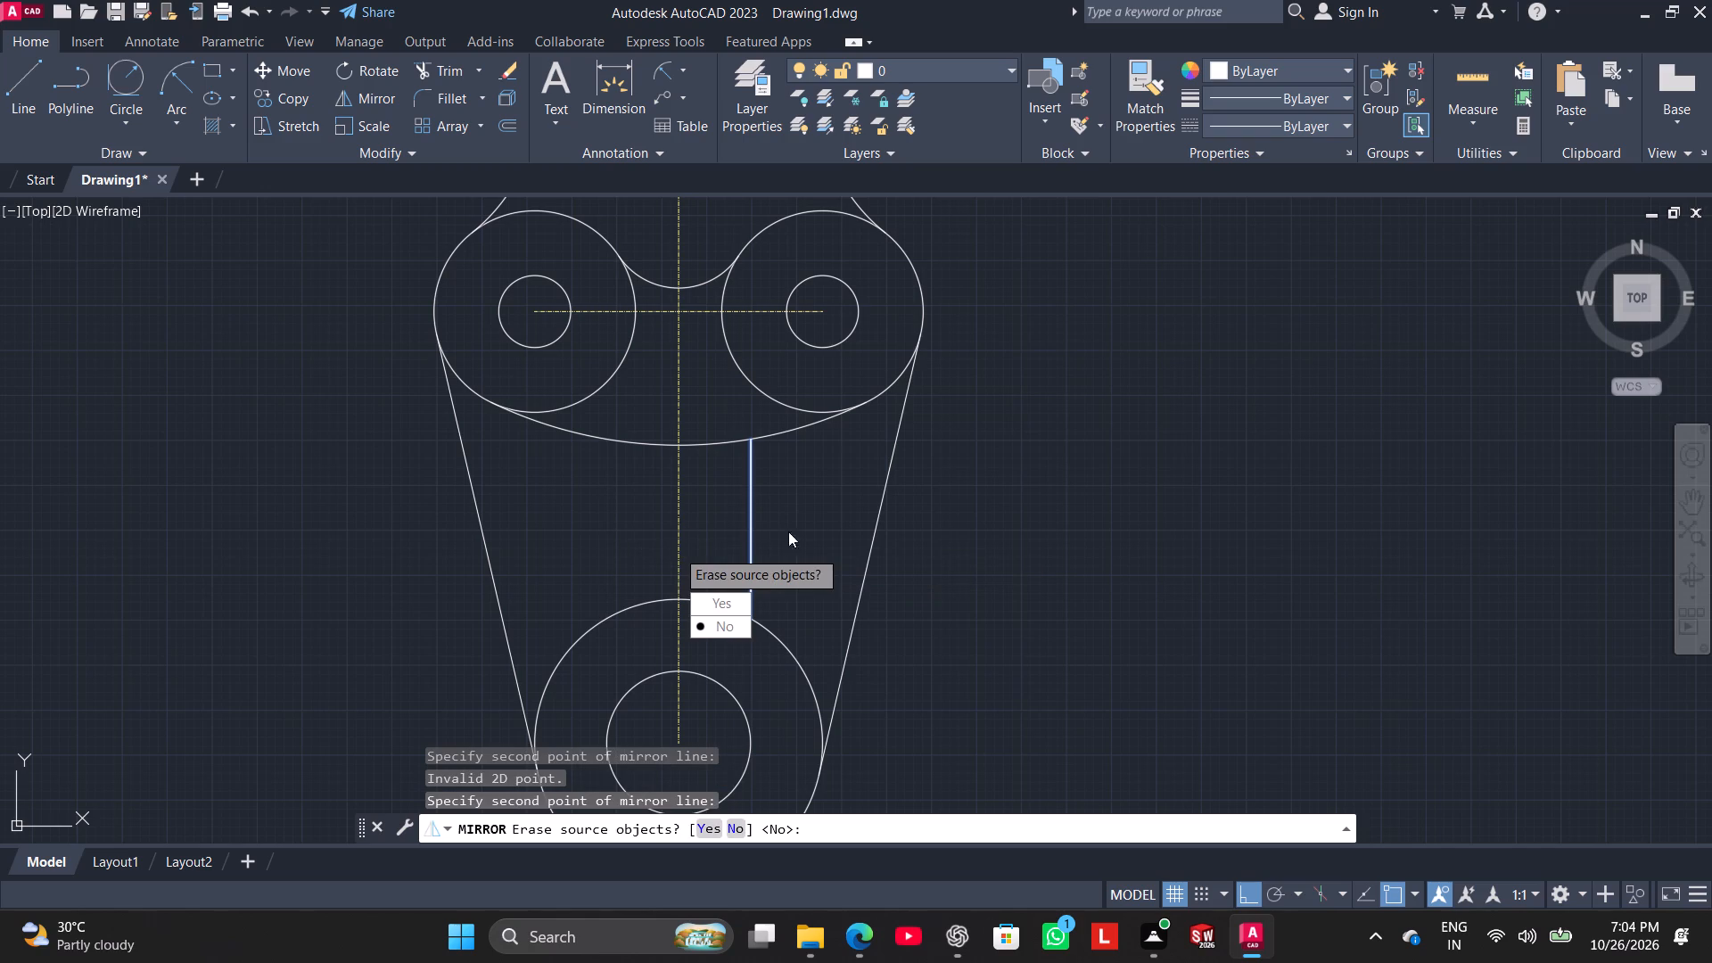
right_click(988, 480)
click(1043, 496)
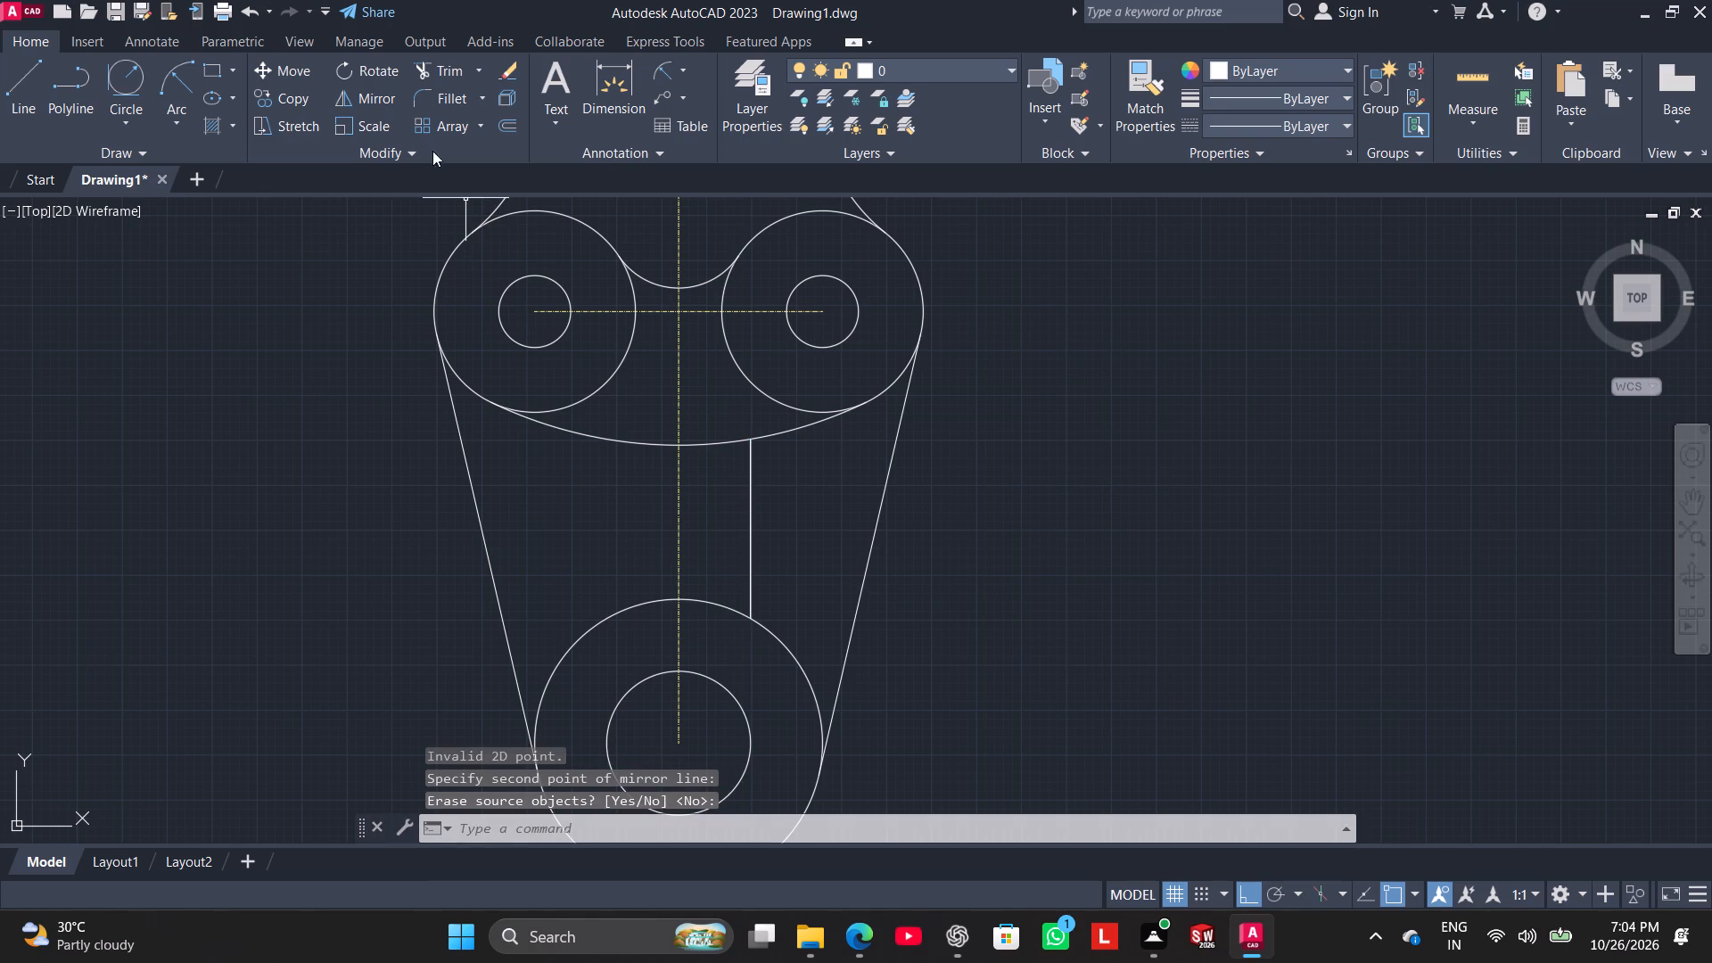
Mirror the vertical line to the left side about the vertical centre line, keeping the source line.
click(756, 521)
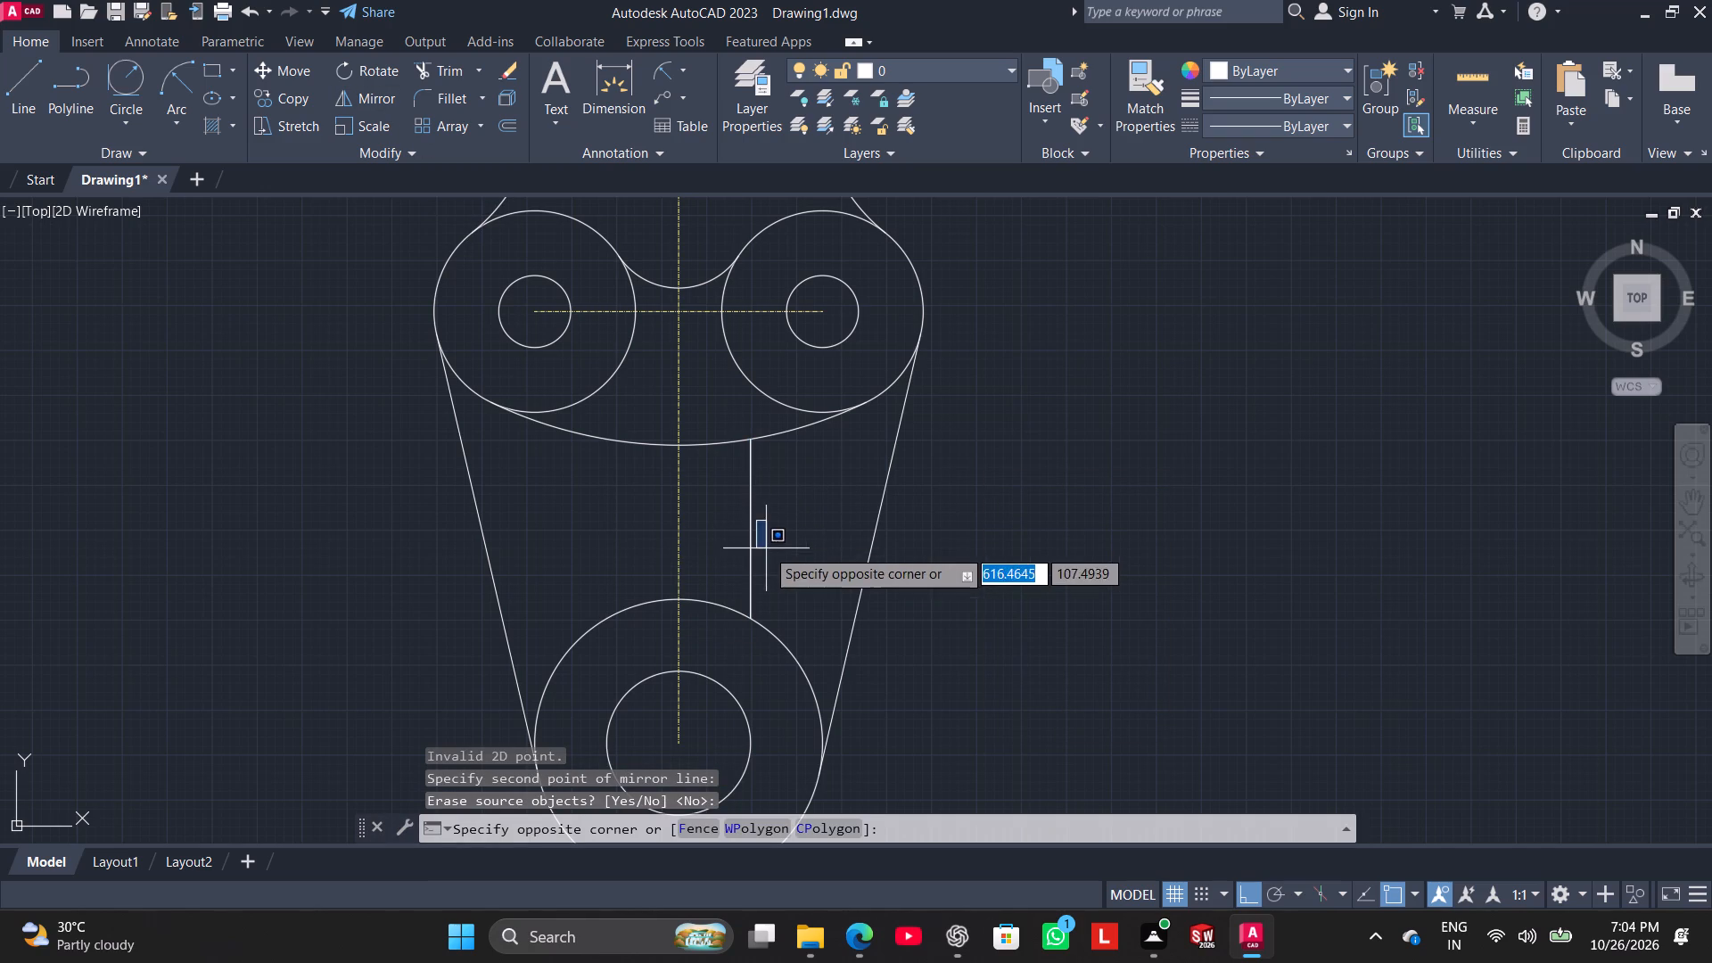
click(753, 529)
click(750, 526)
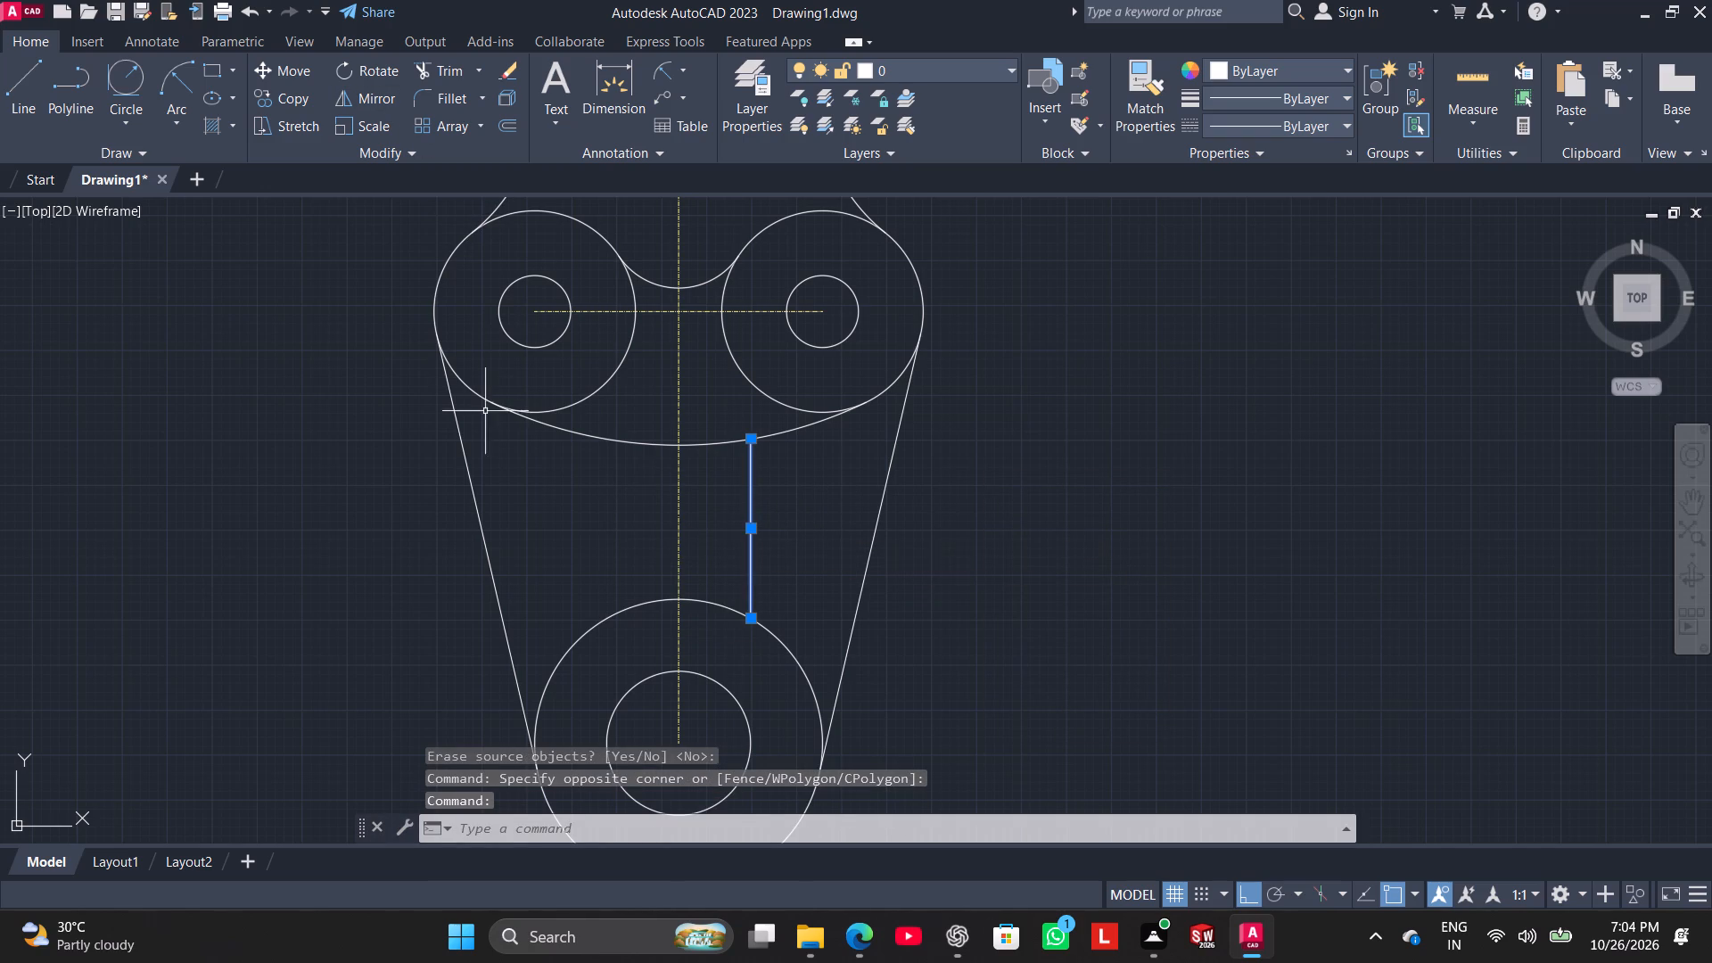
click(371, 105)
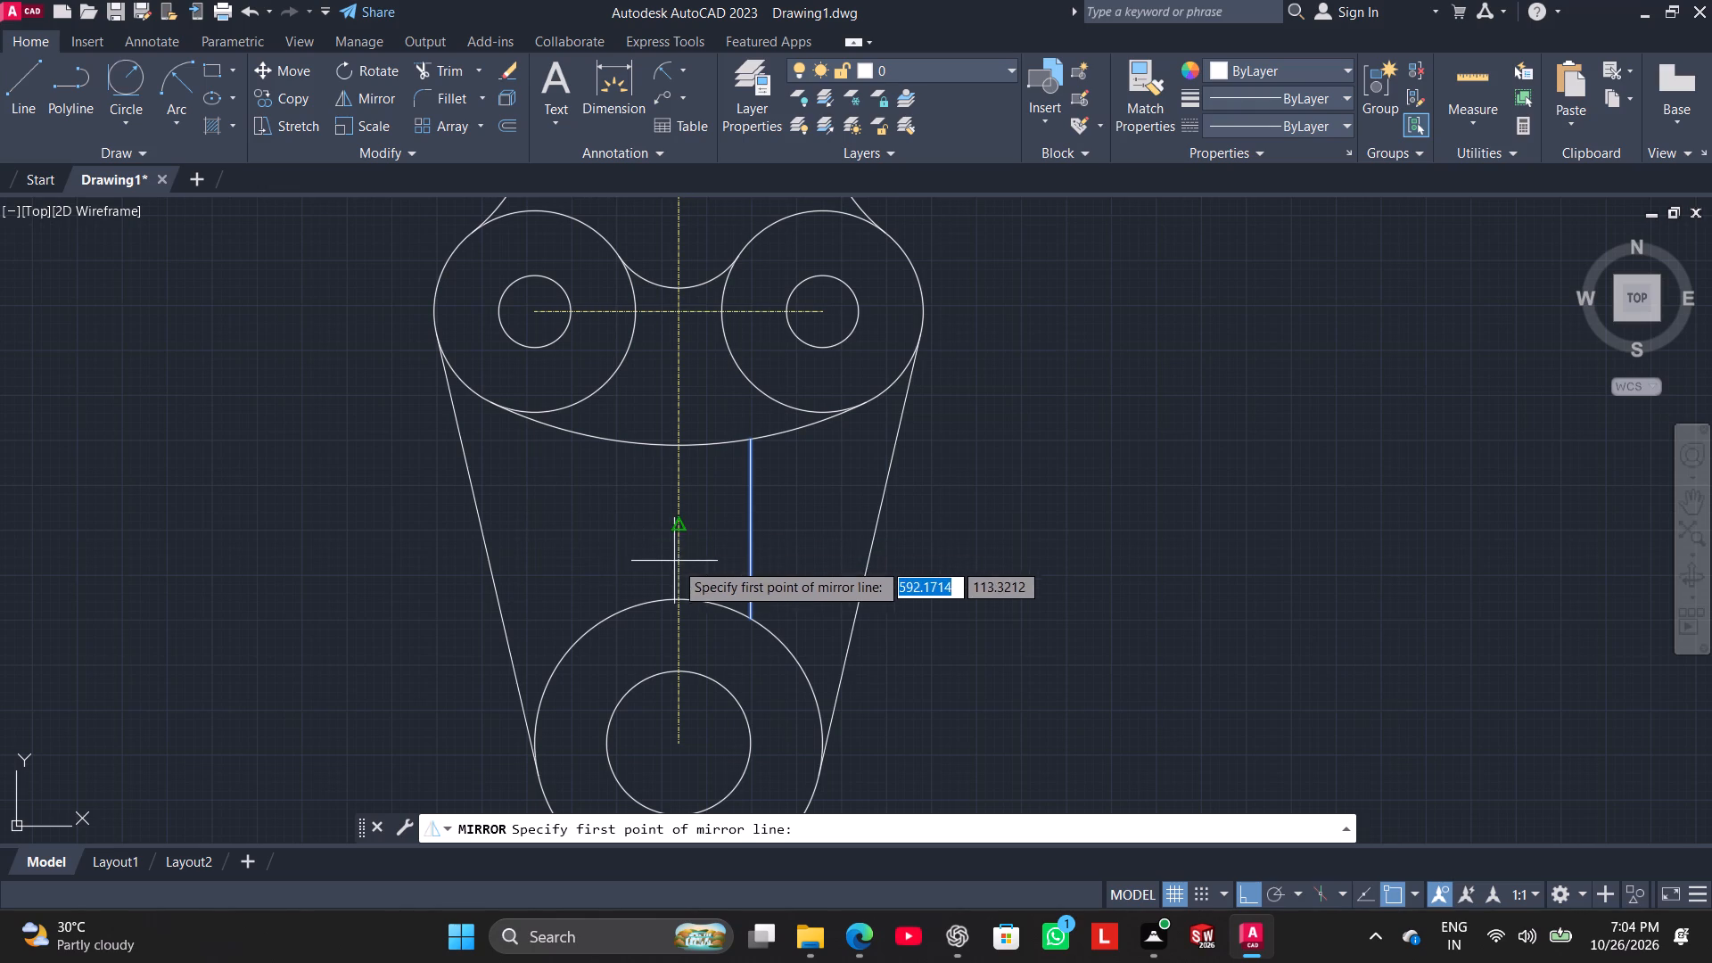
click(677, 564)
click(641, 584)
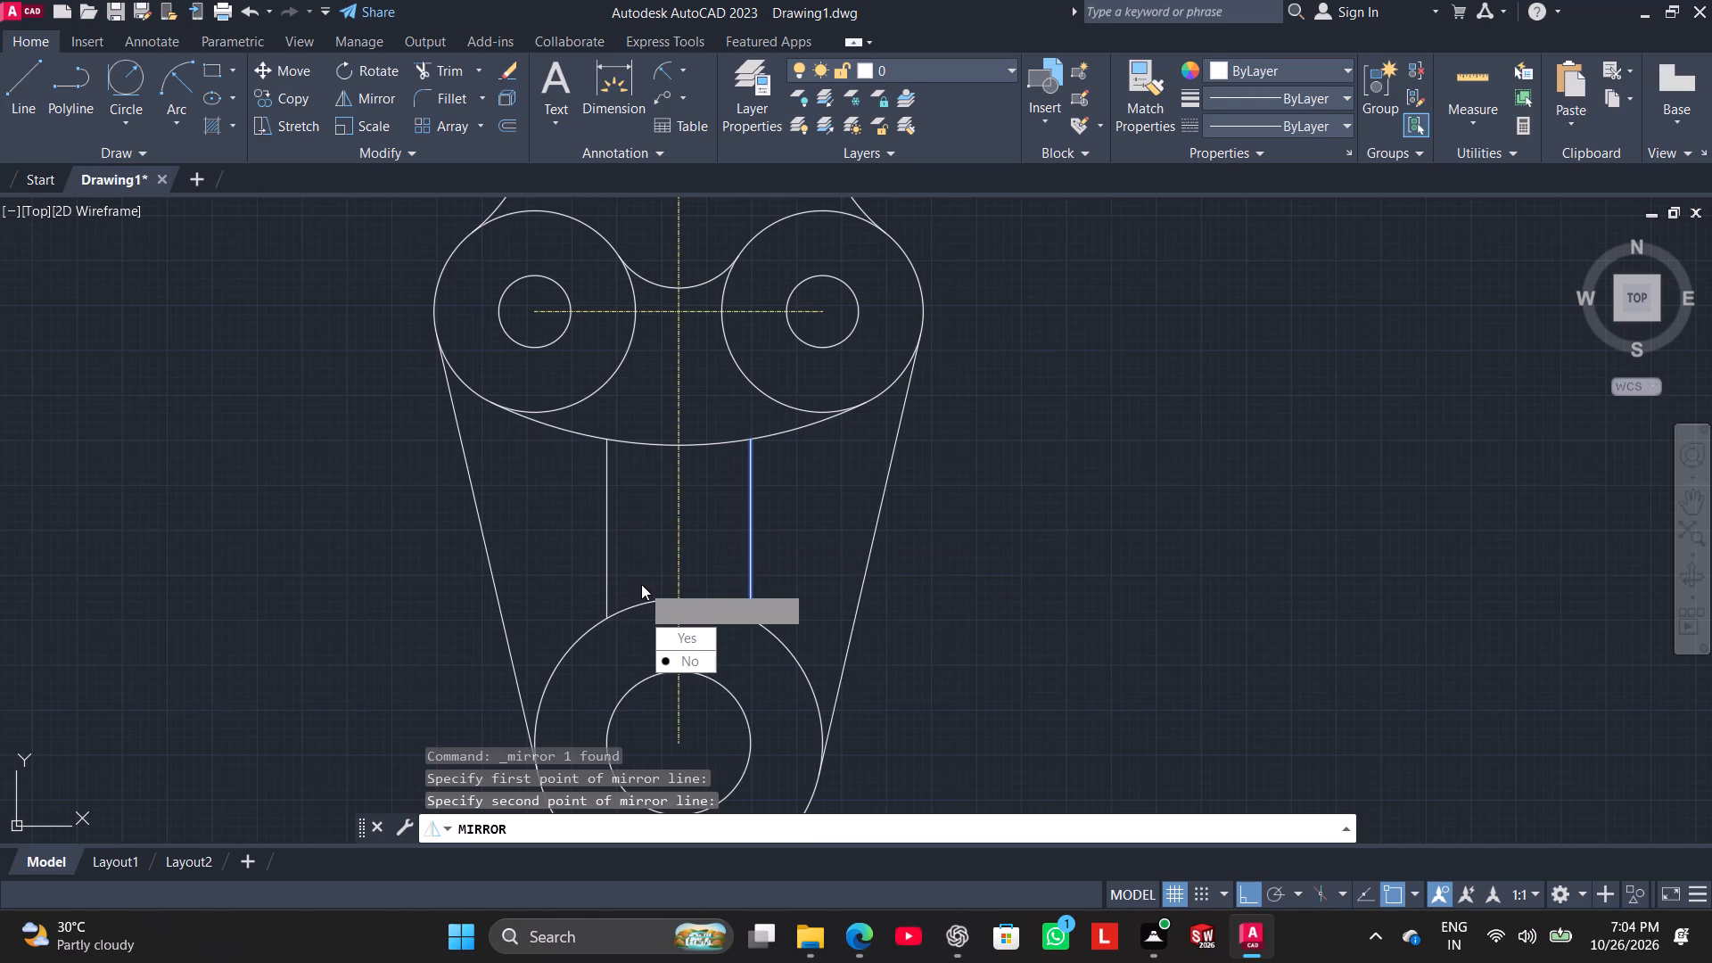
right_click(646, 551)
click(676, 558)
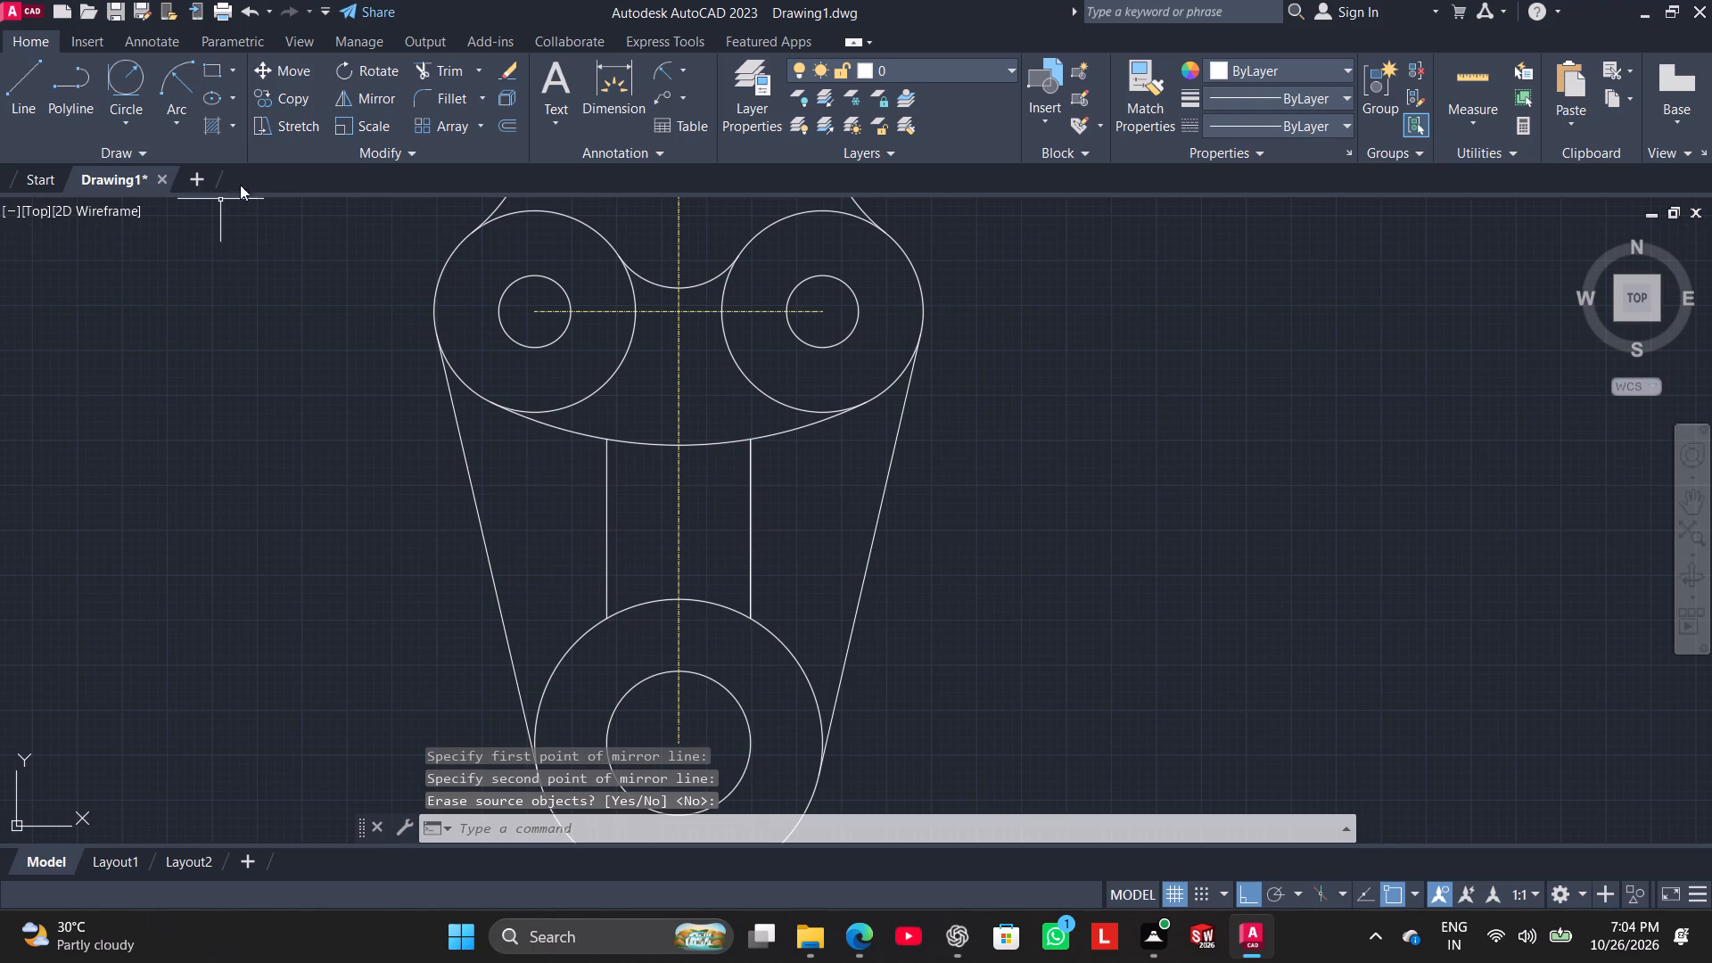
Check the spacing between the two vertical rib lines with a trial dimension.
click(621, 95)
click(610, 525)
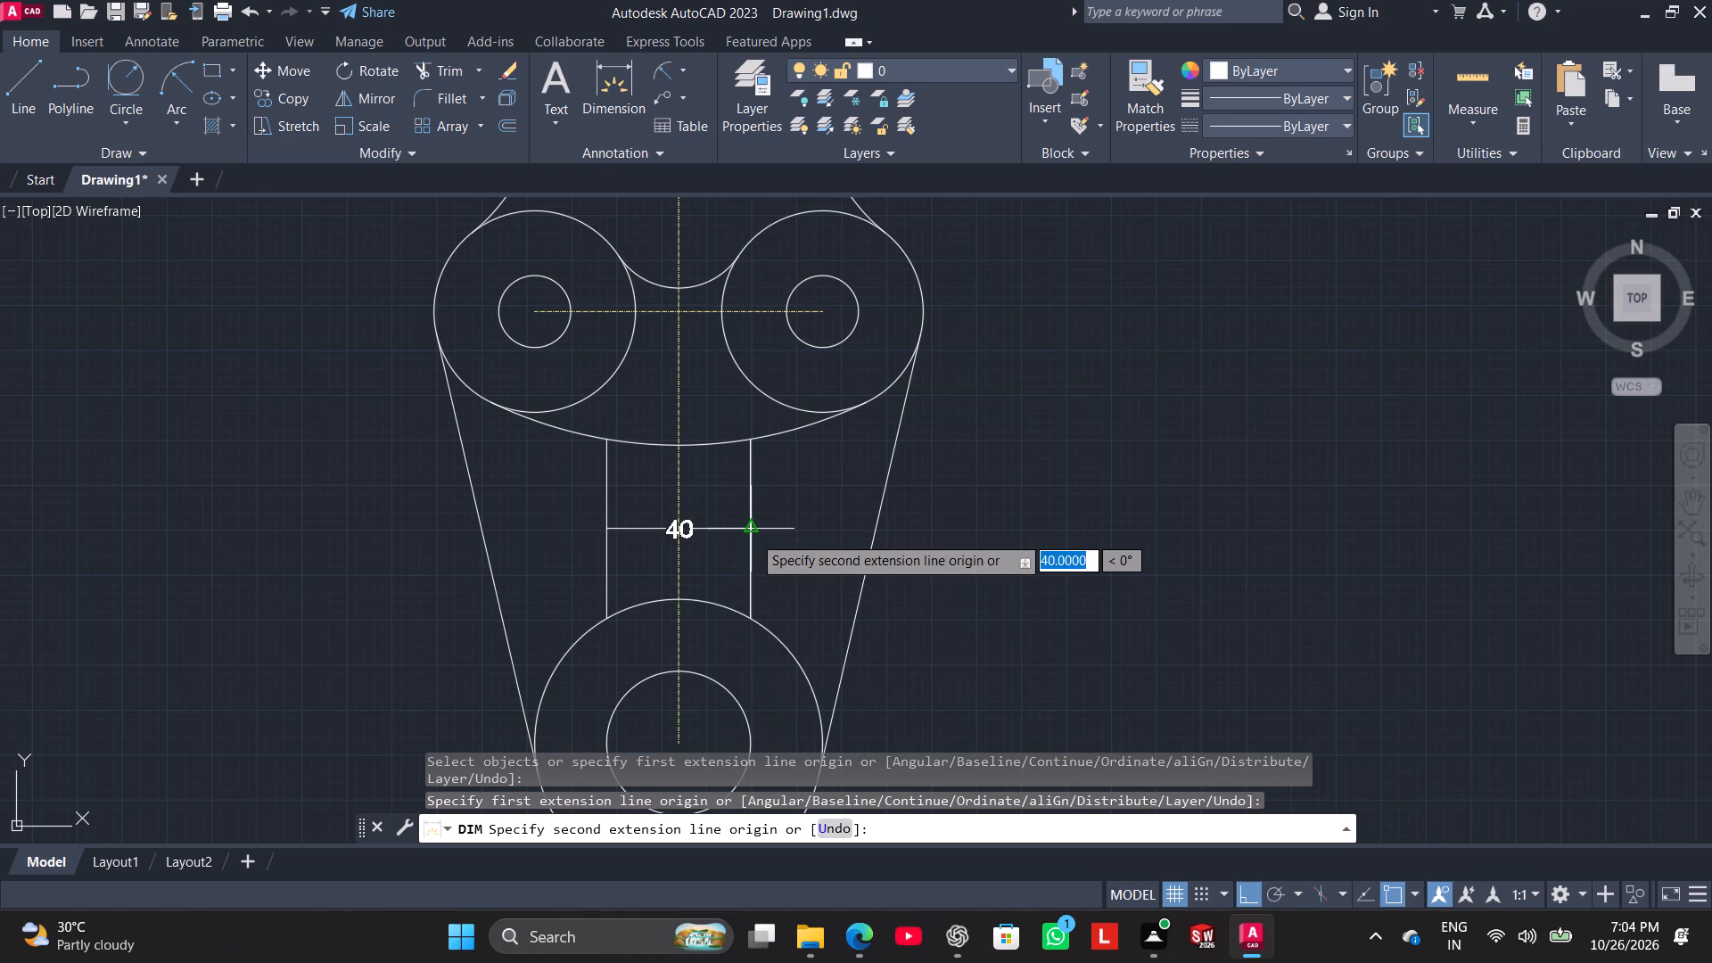
click(634, 88)
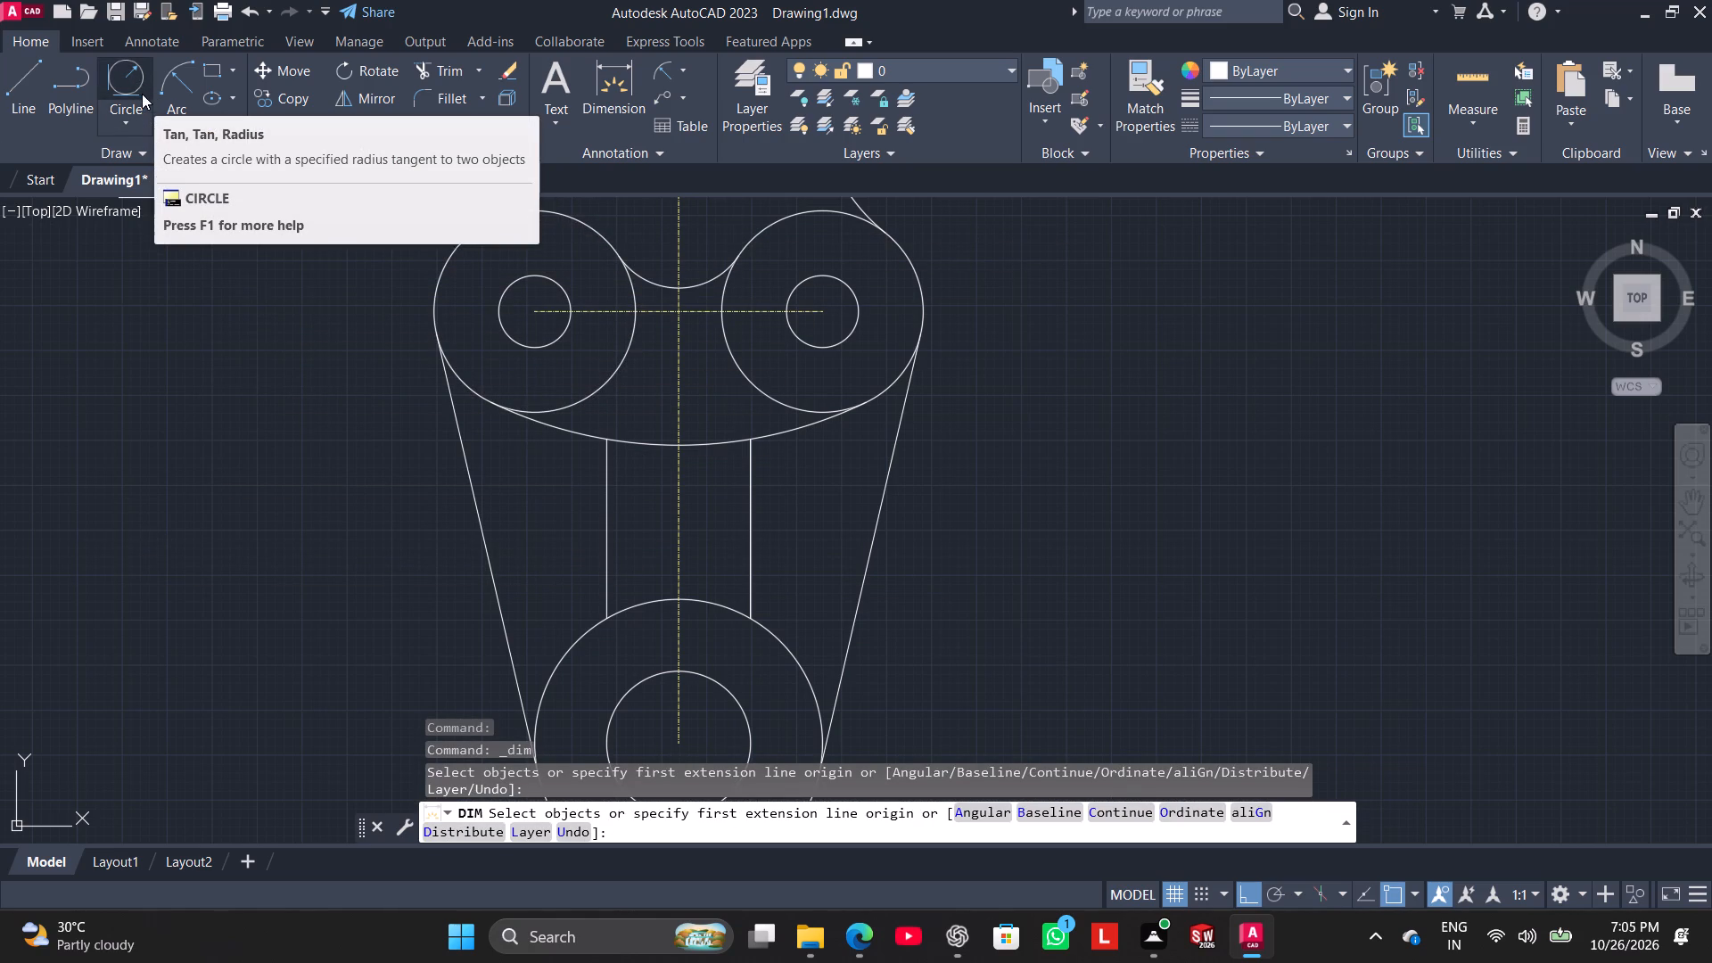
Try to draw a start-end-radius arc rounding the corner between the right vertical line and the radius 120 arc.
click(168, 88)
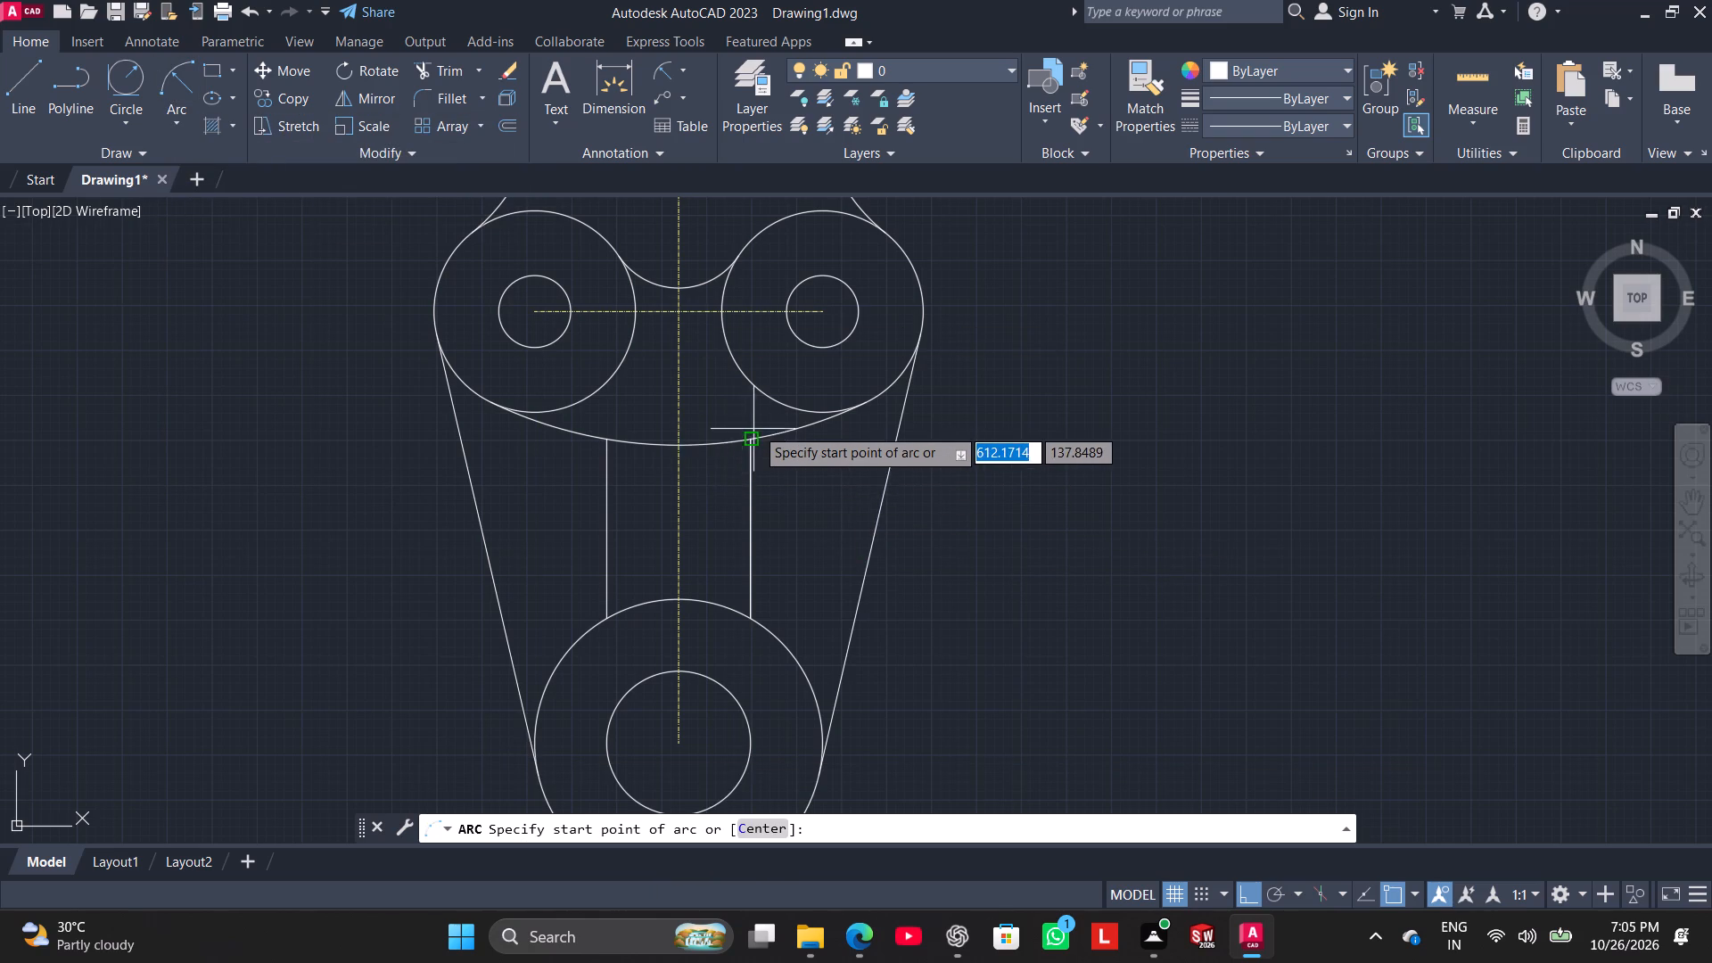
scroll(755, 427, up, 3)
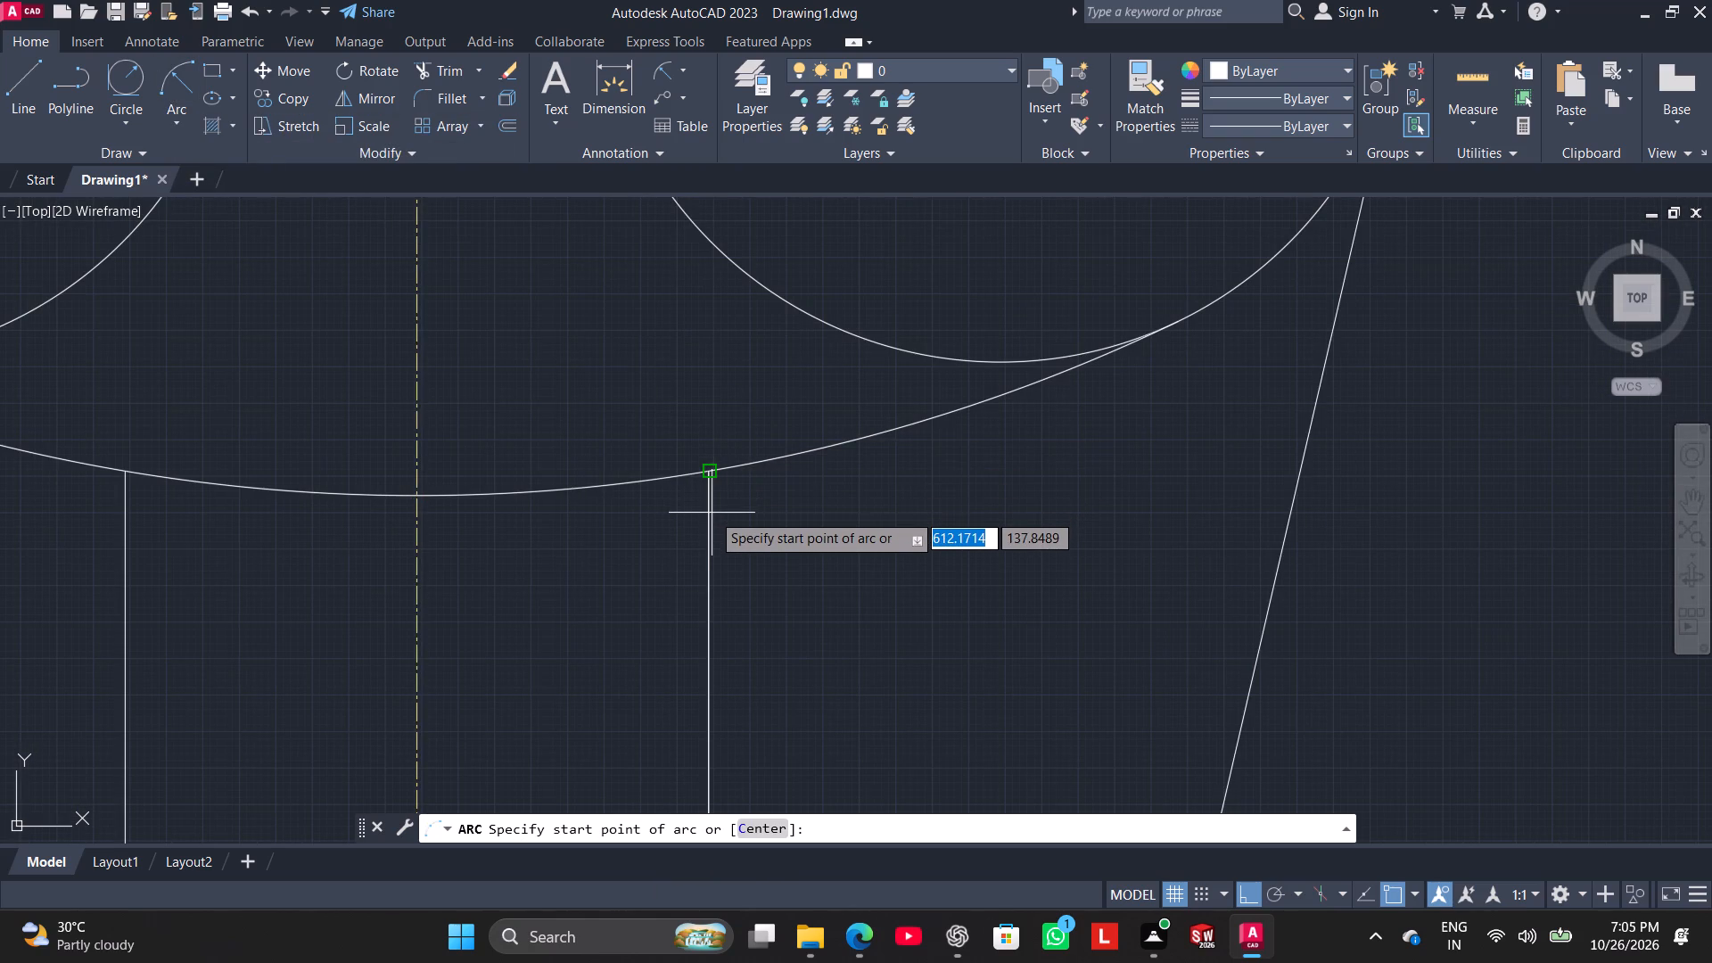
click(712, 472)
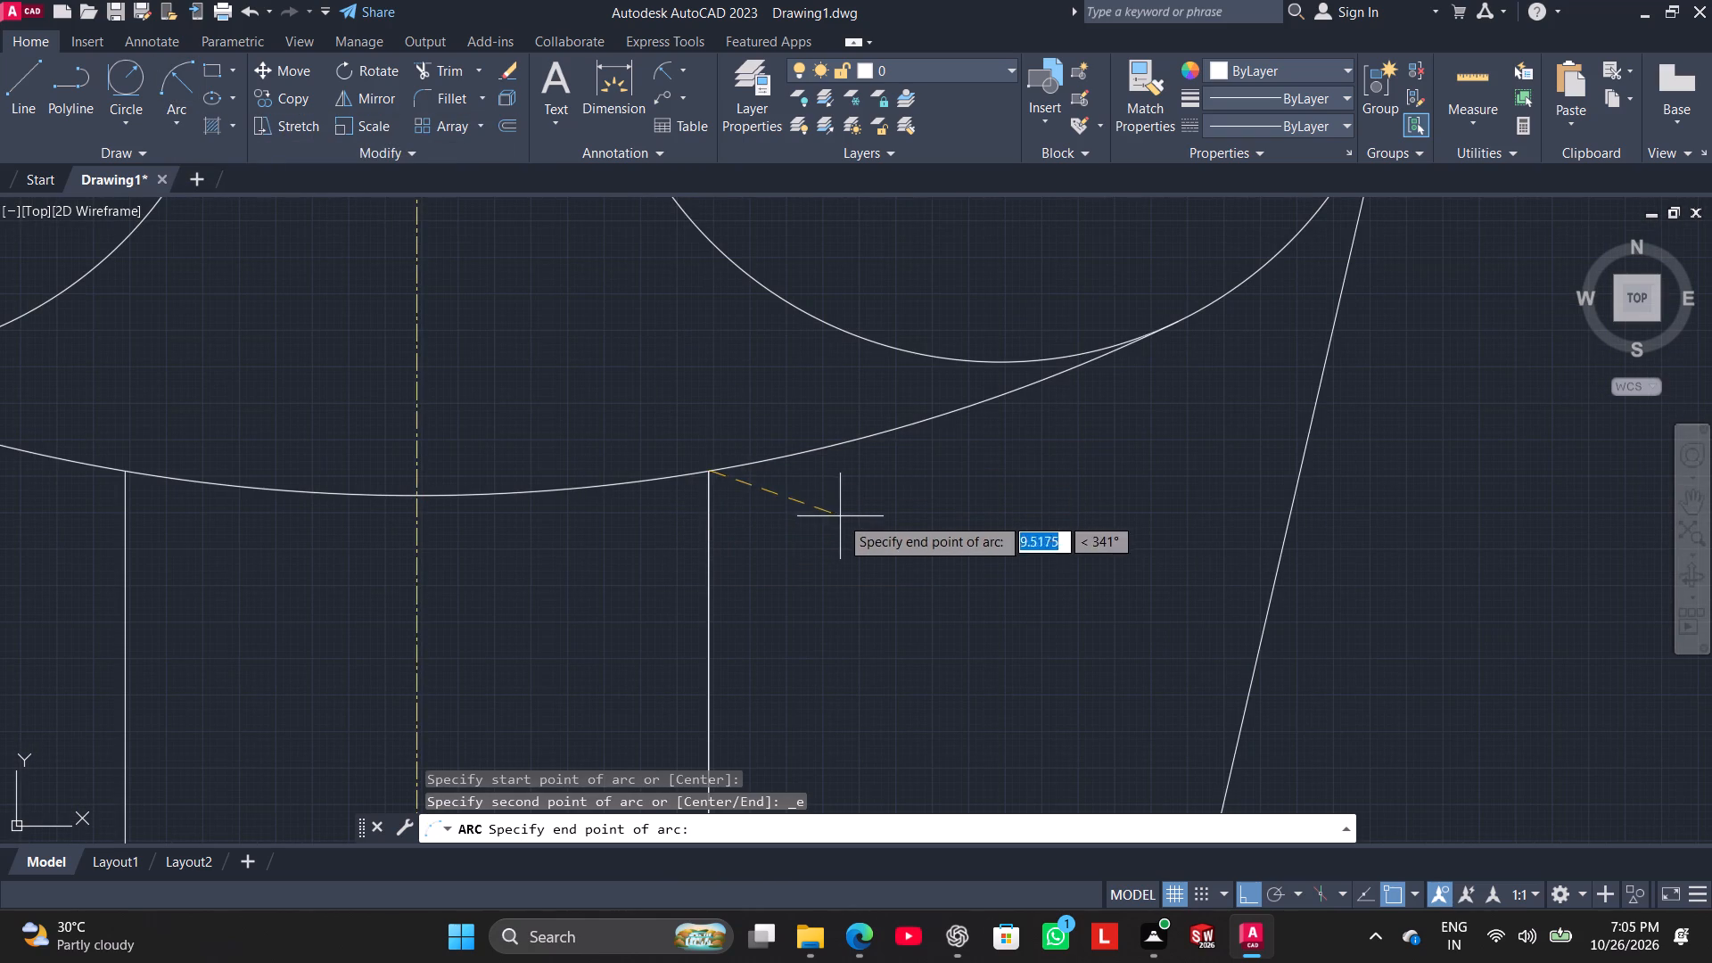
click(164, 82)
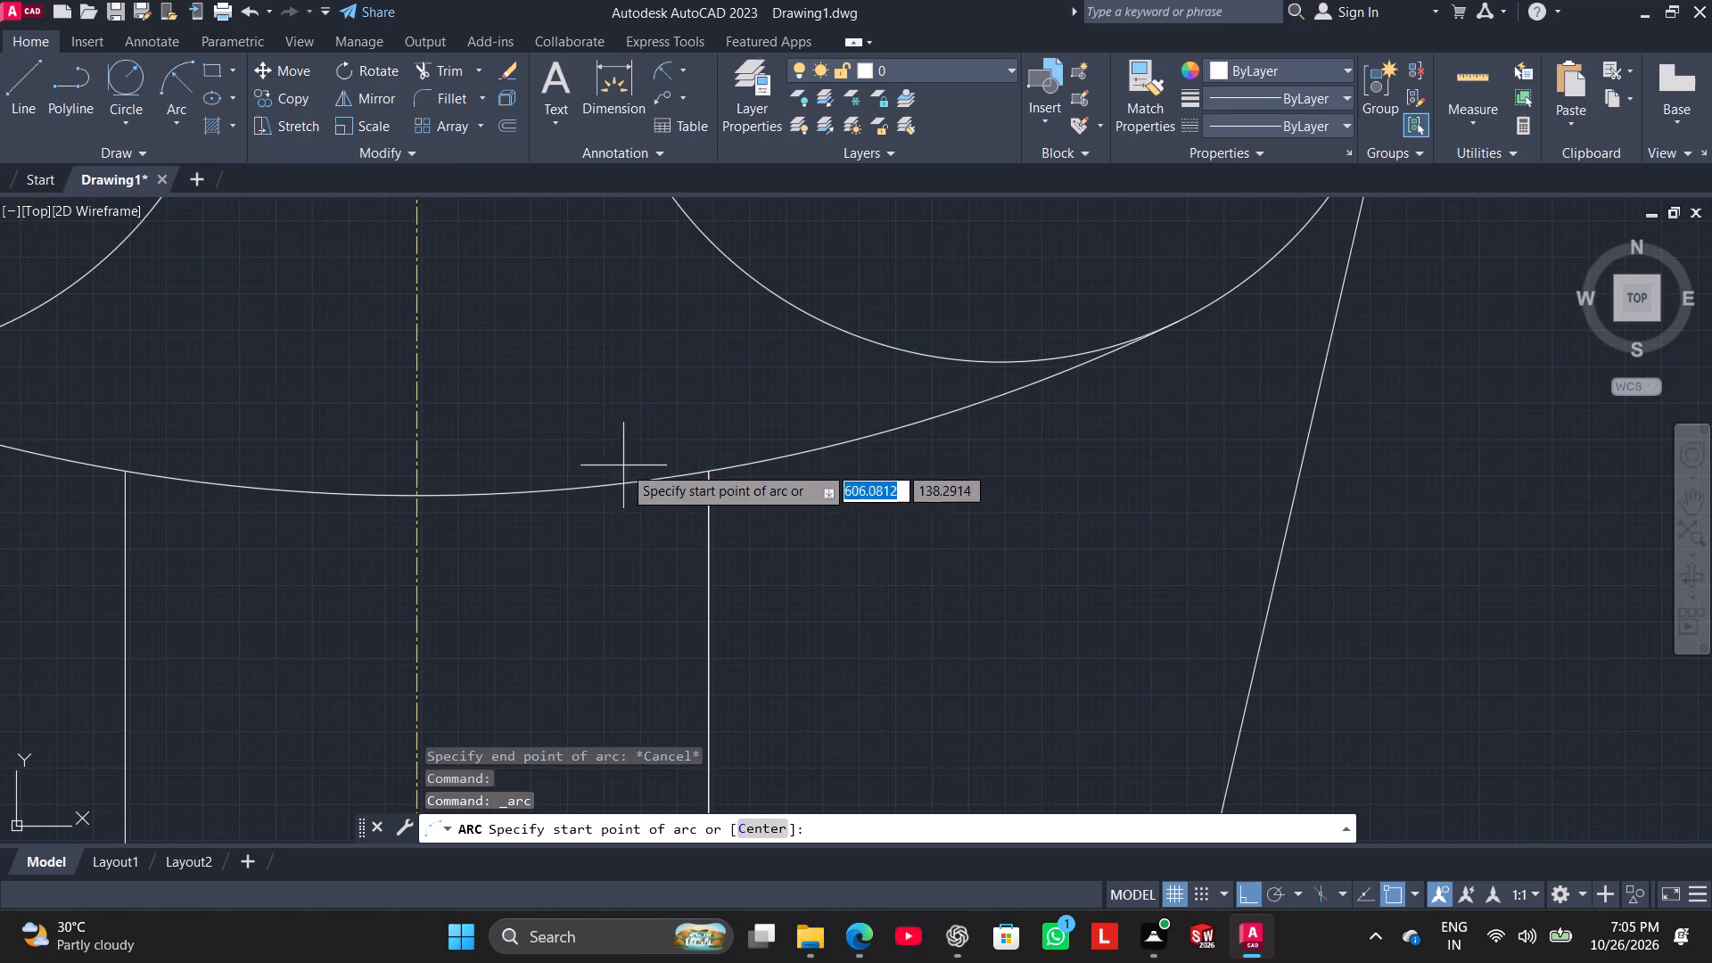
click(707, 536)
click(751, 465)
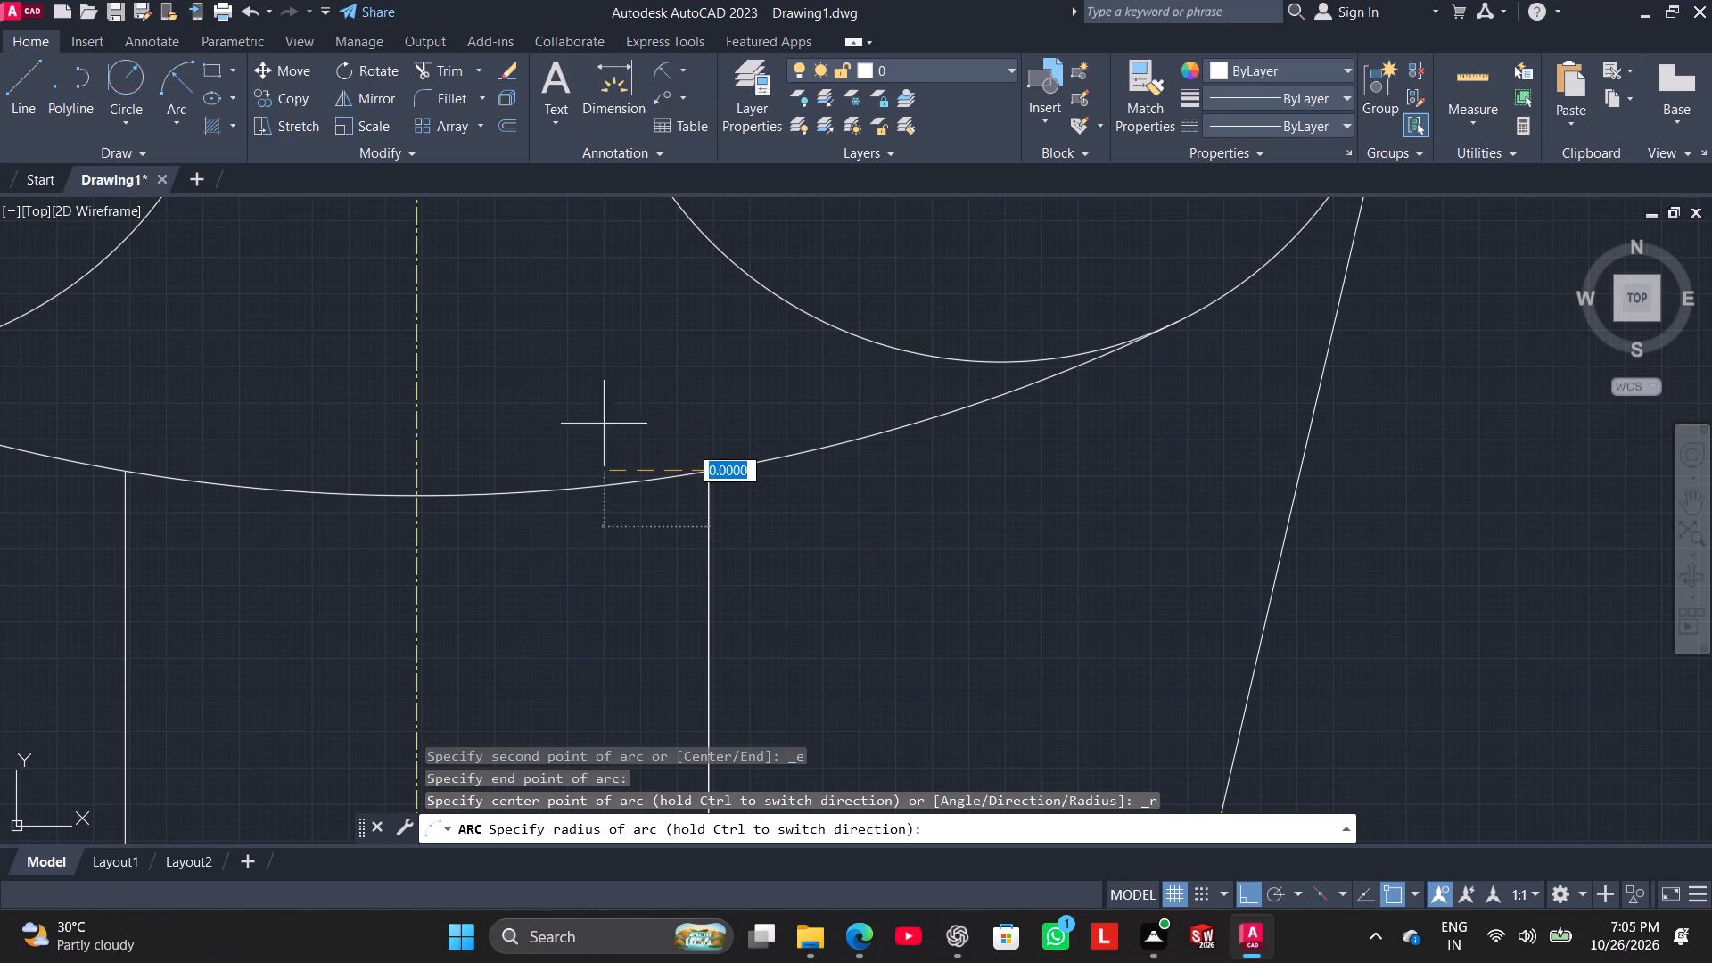
Turn on the Nearest object snap for picking arc points along the lines.
click(173, 86)
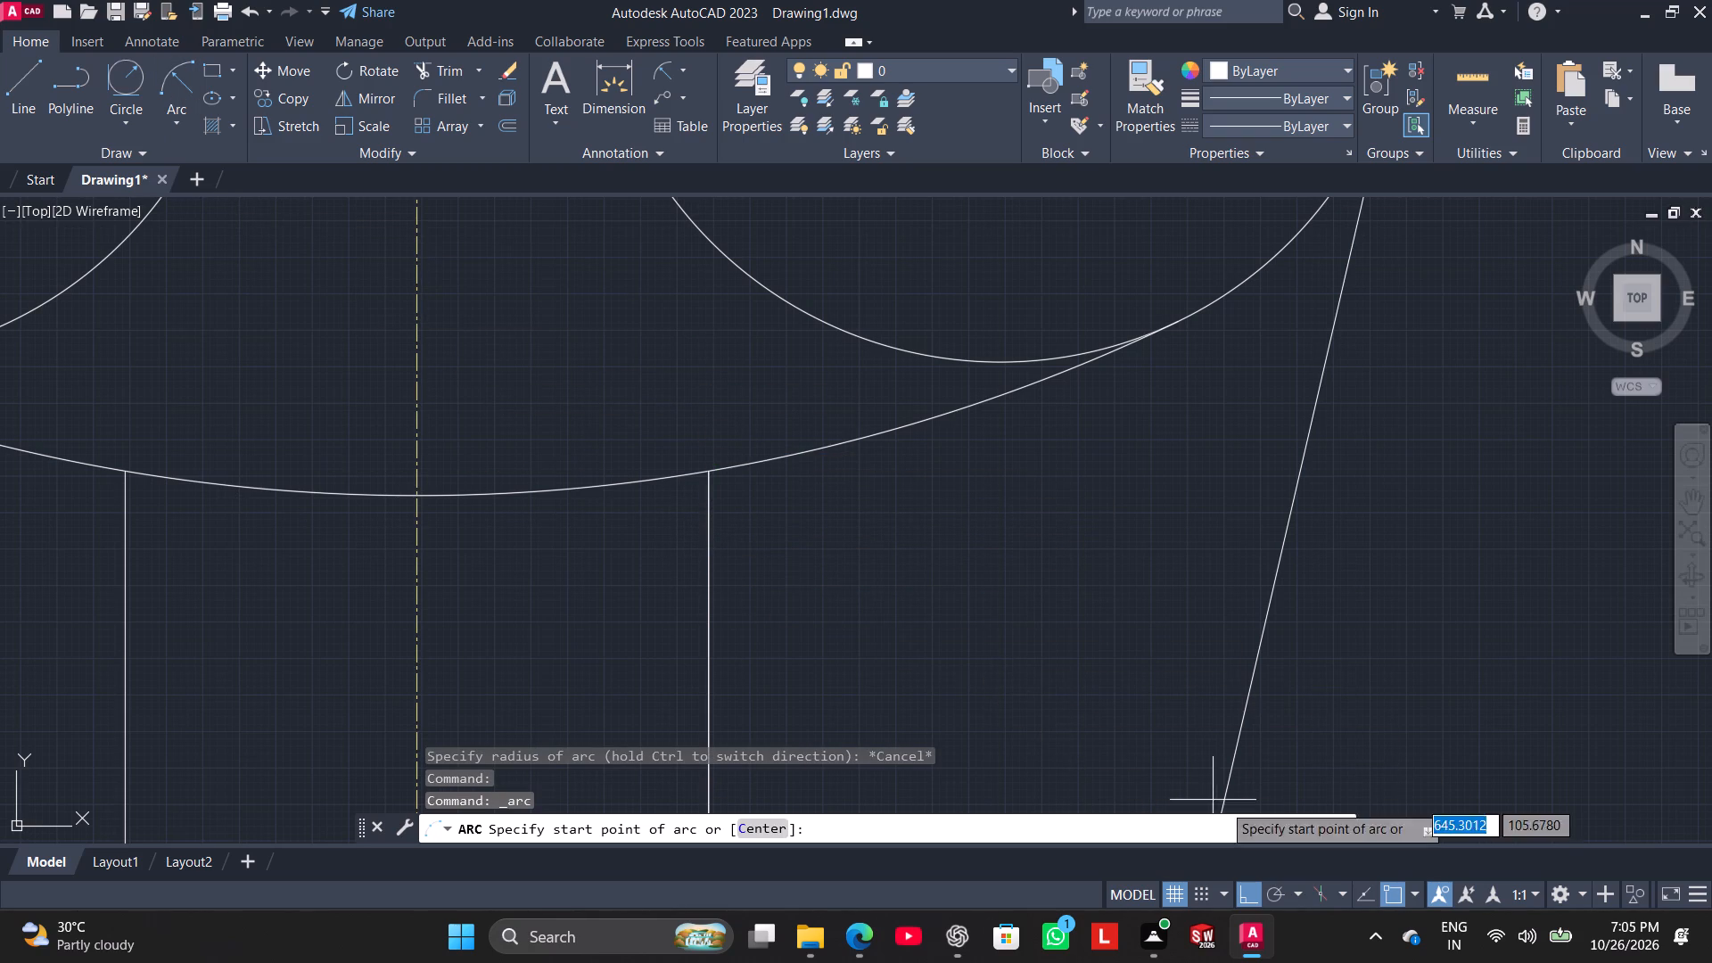
click(1414, 887)
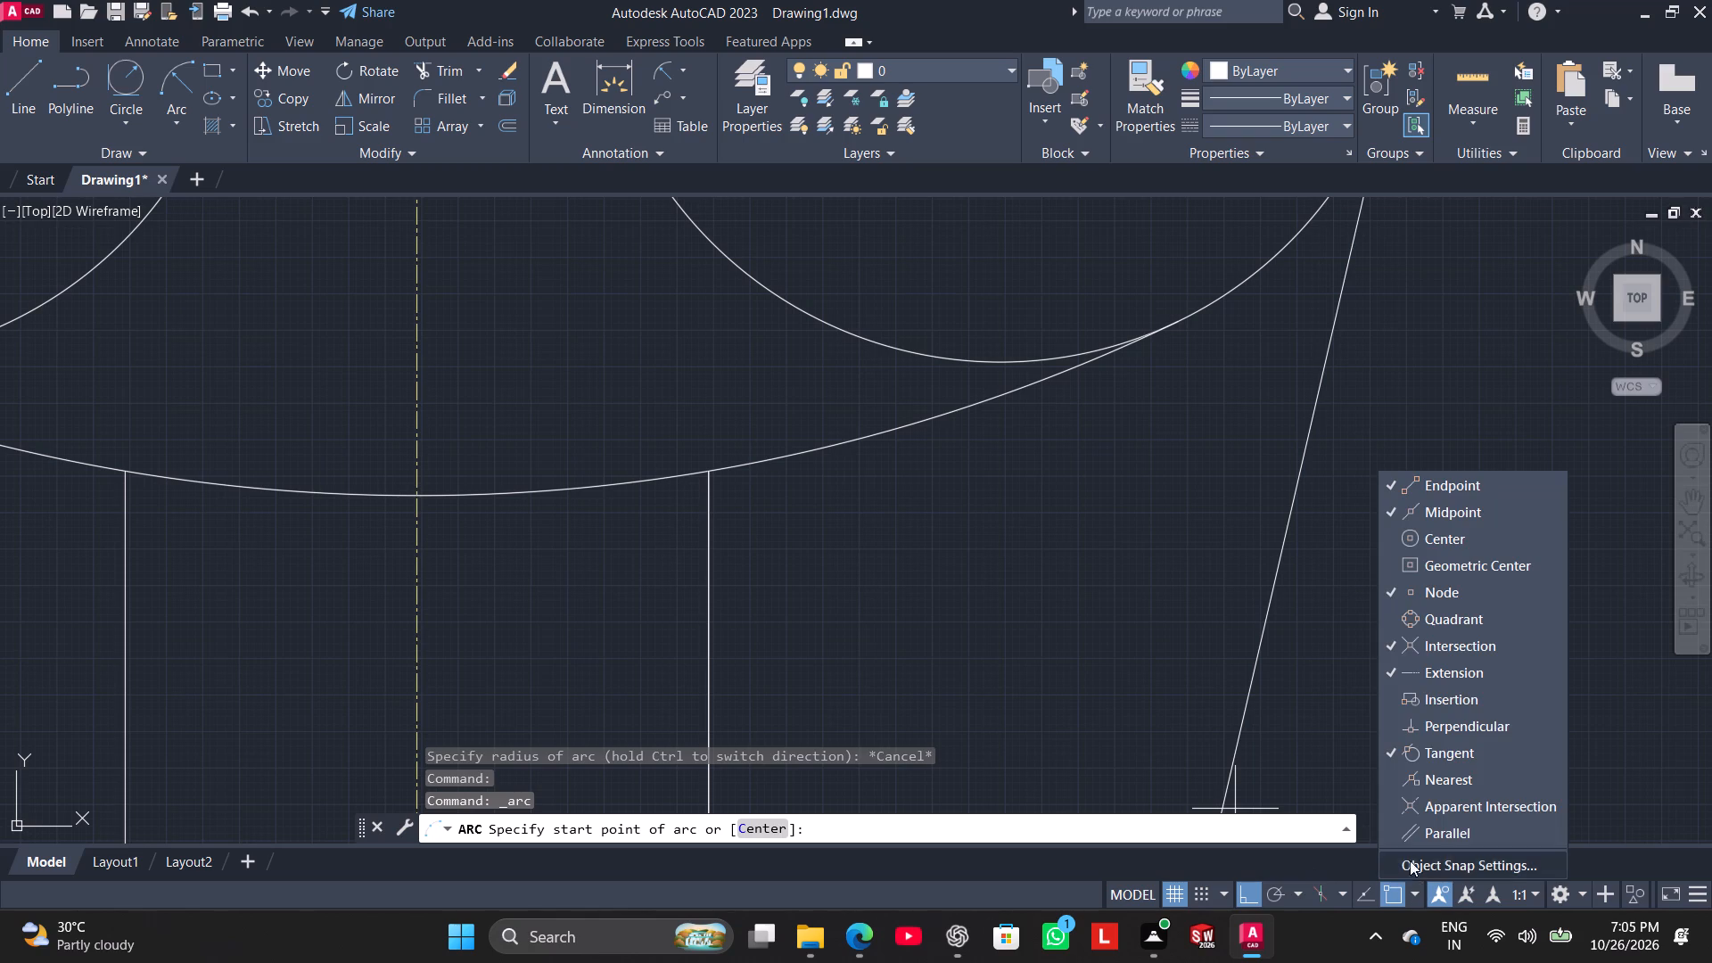
click(1440, 784)
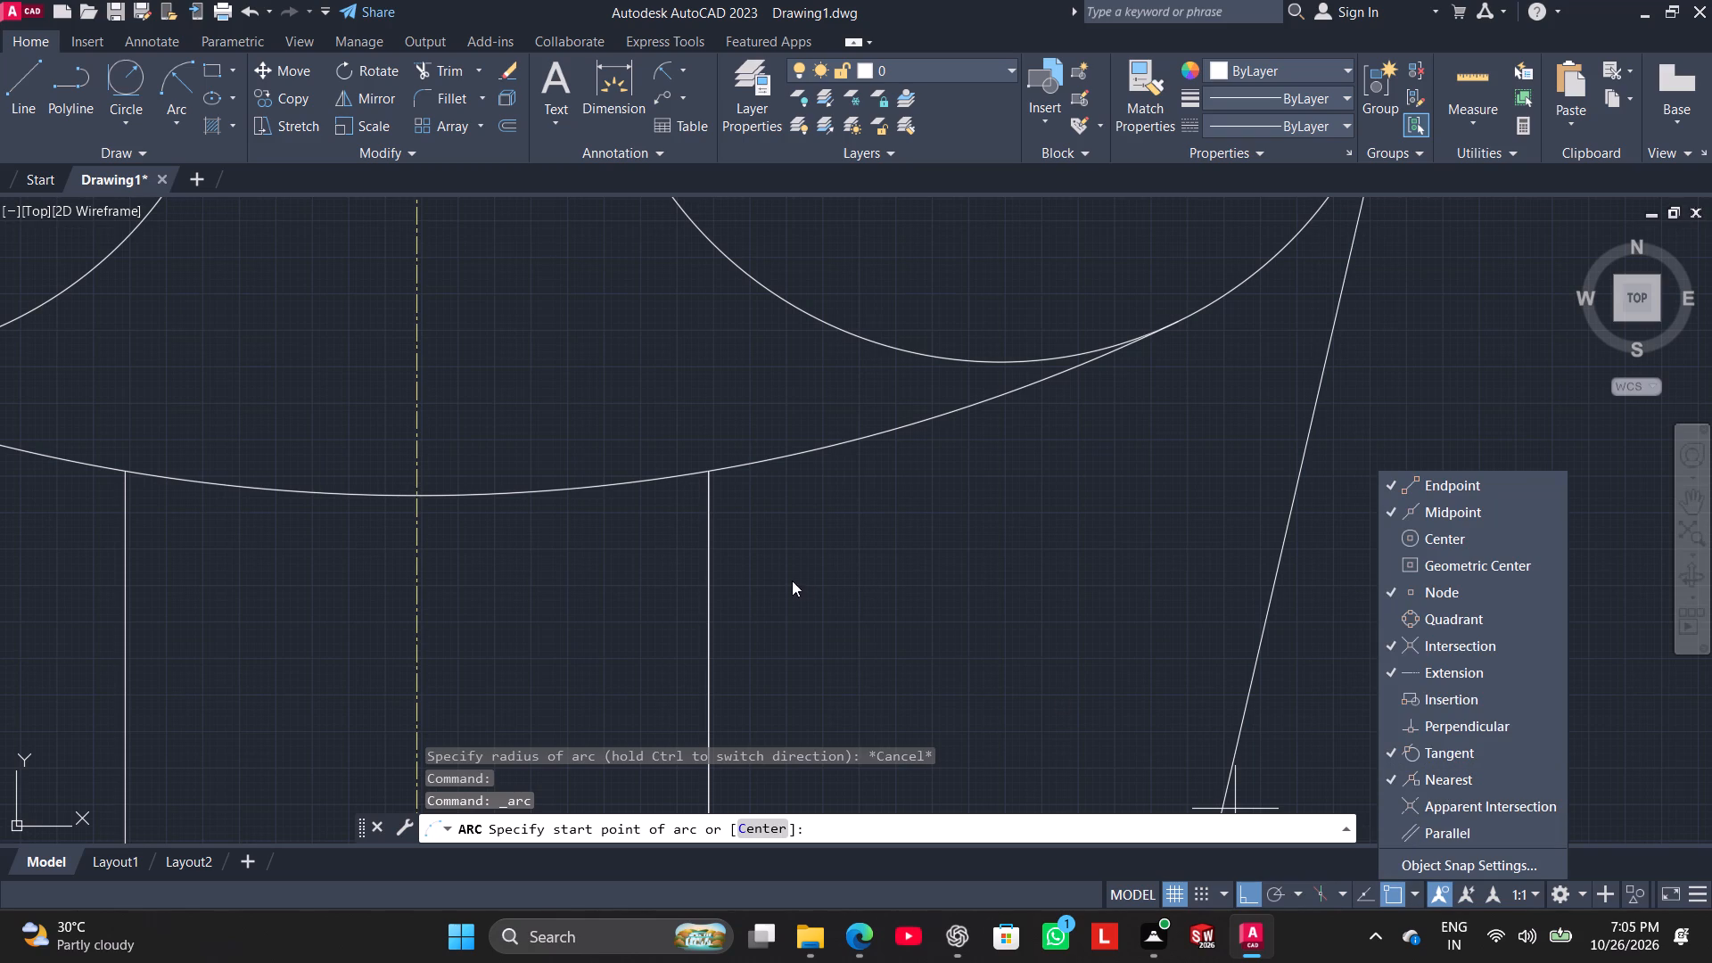
click(1419, 892)
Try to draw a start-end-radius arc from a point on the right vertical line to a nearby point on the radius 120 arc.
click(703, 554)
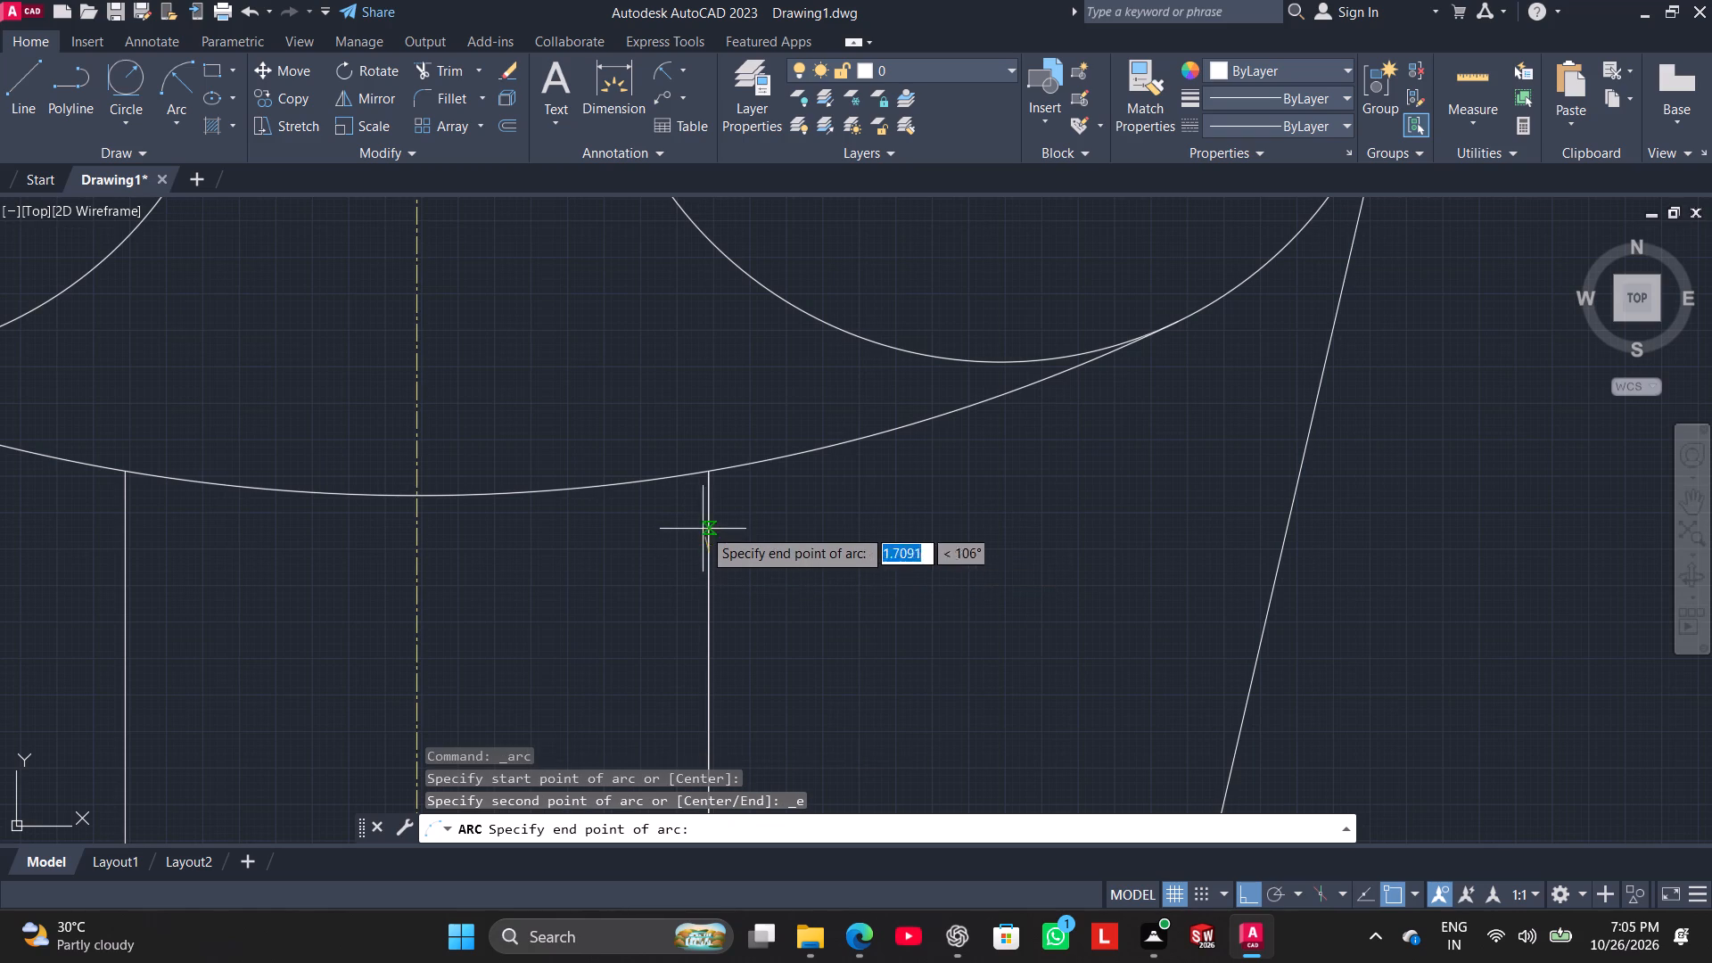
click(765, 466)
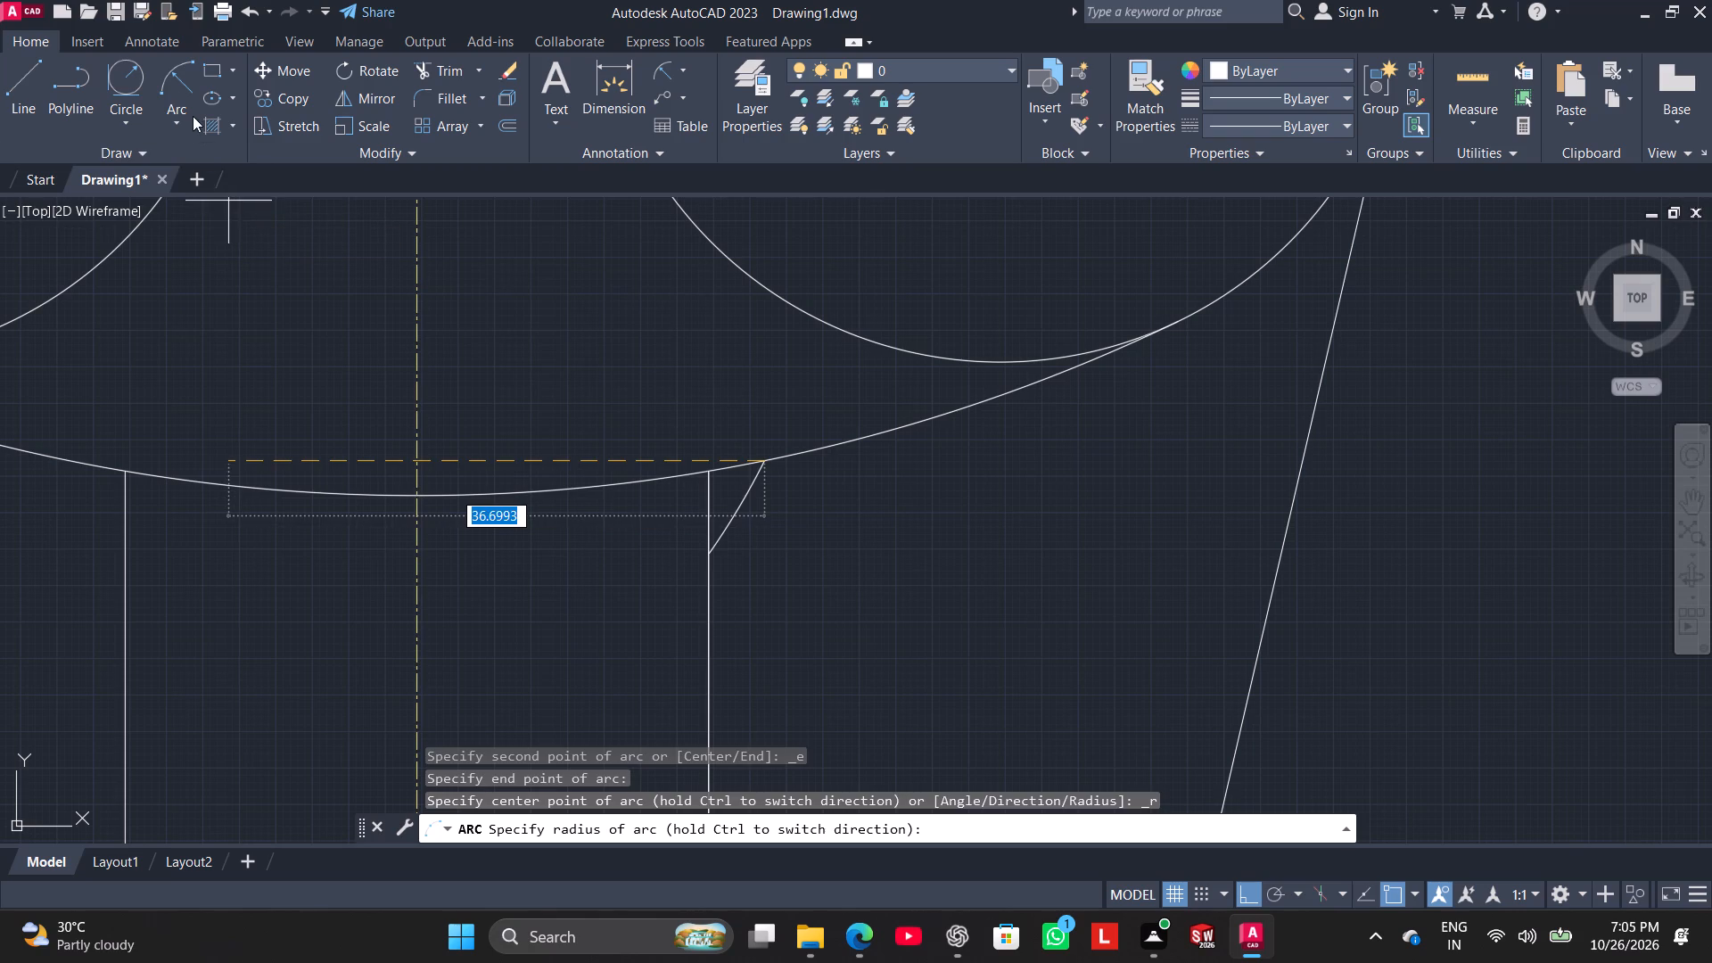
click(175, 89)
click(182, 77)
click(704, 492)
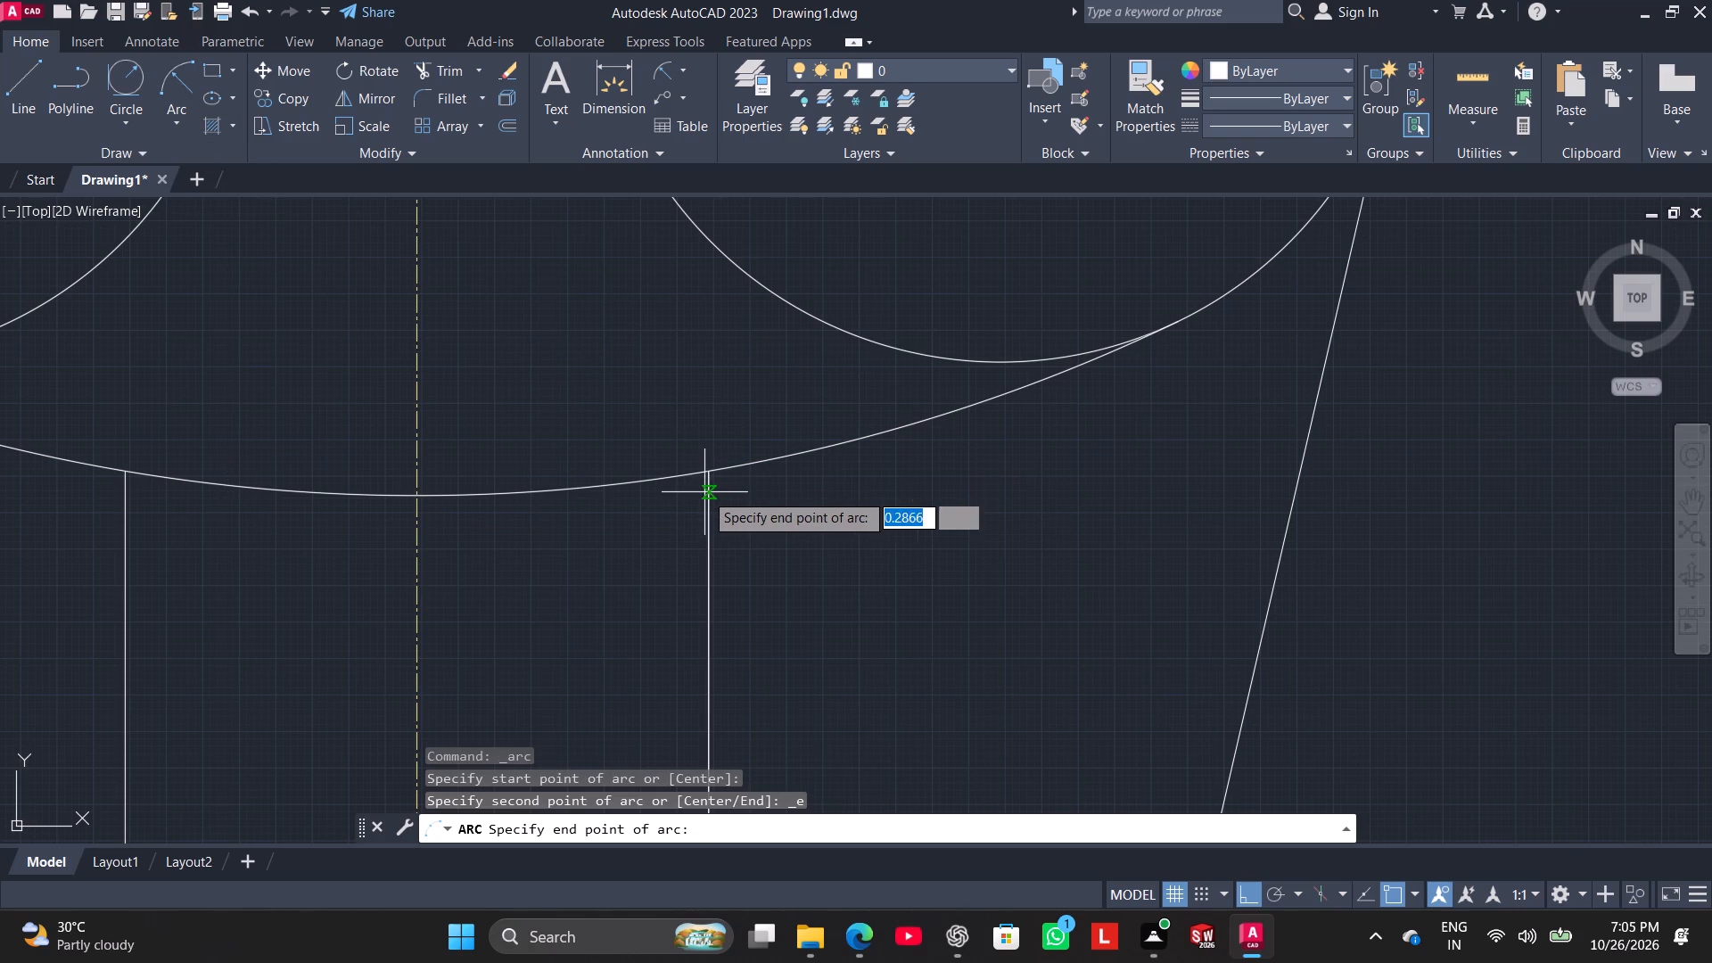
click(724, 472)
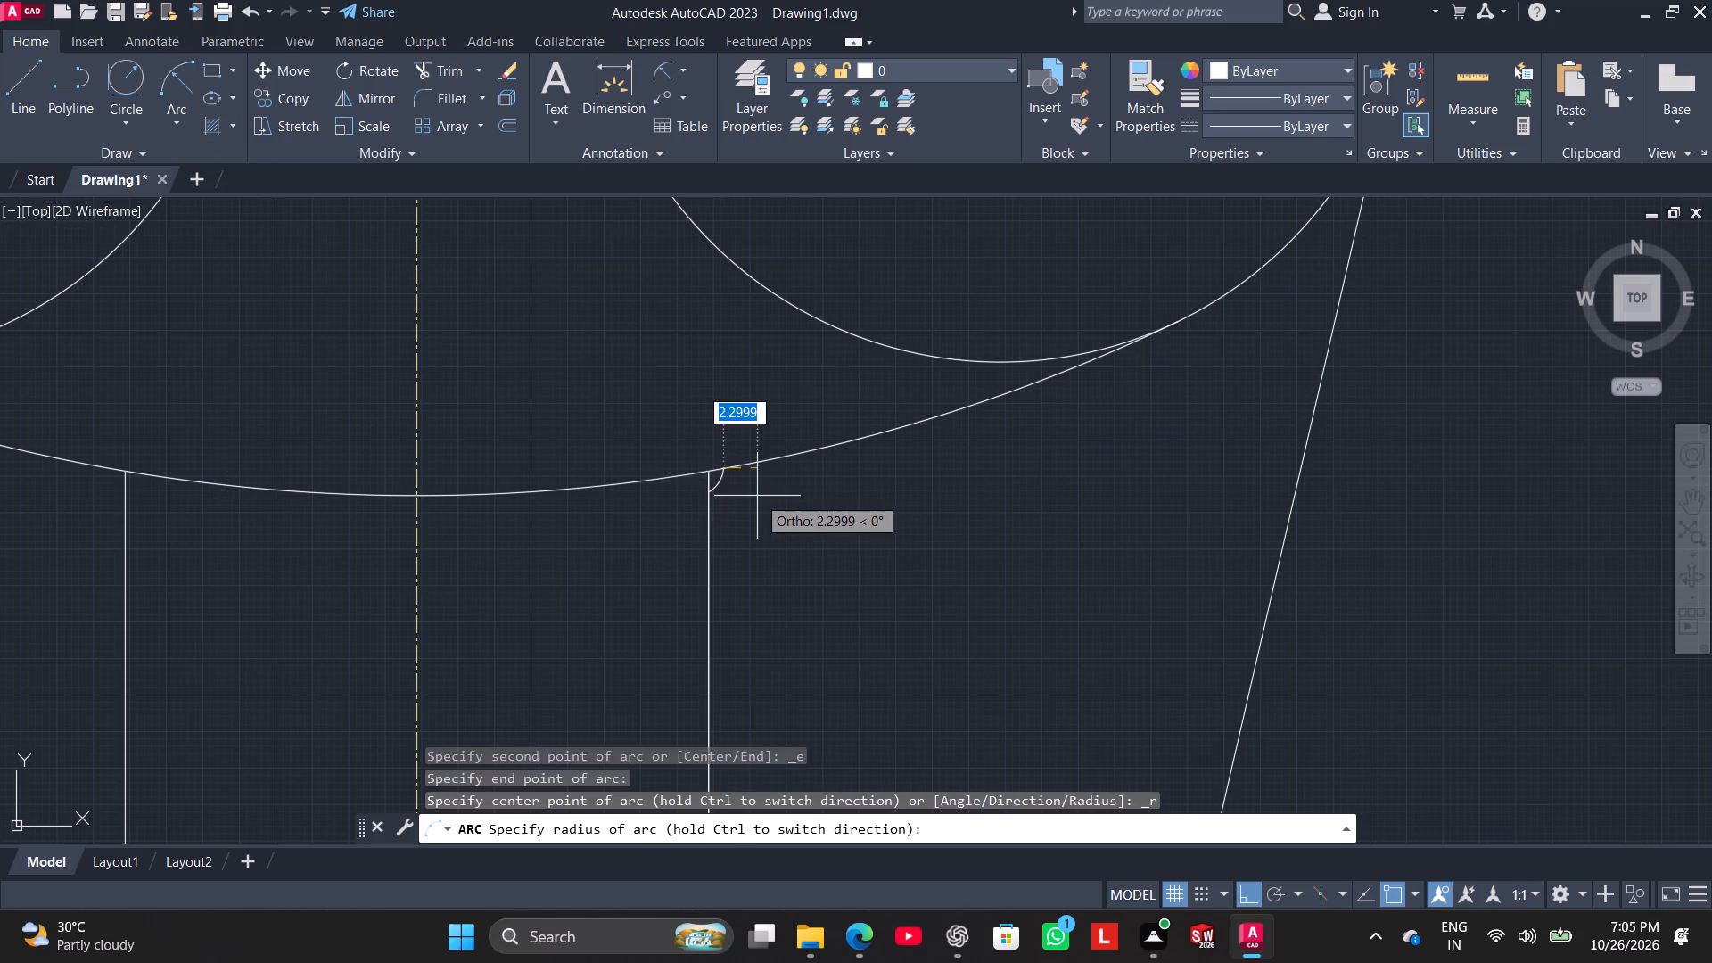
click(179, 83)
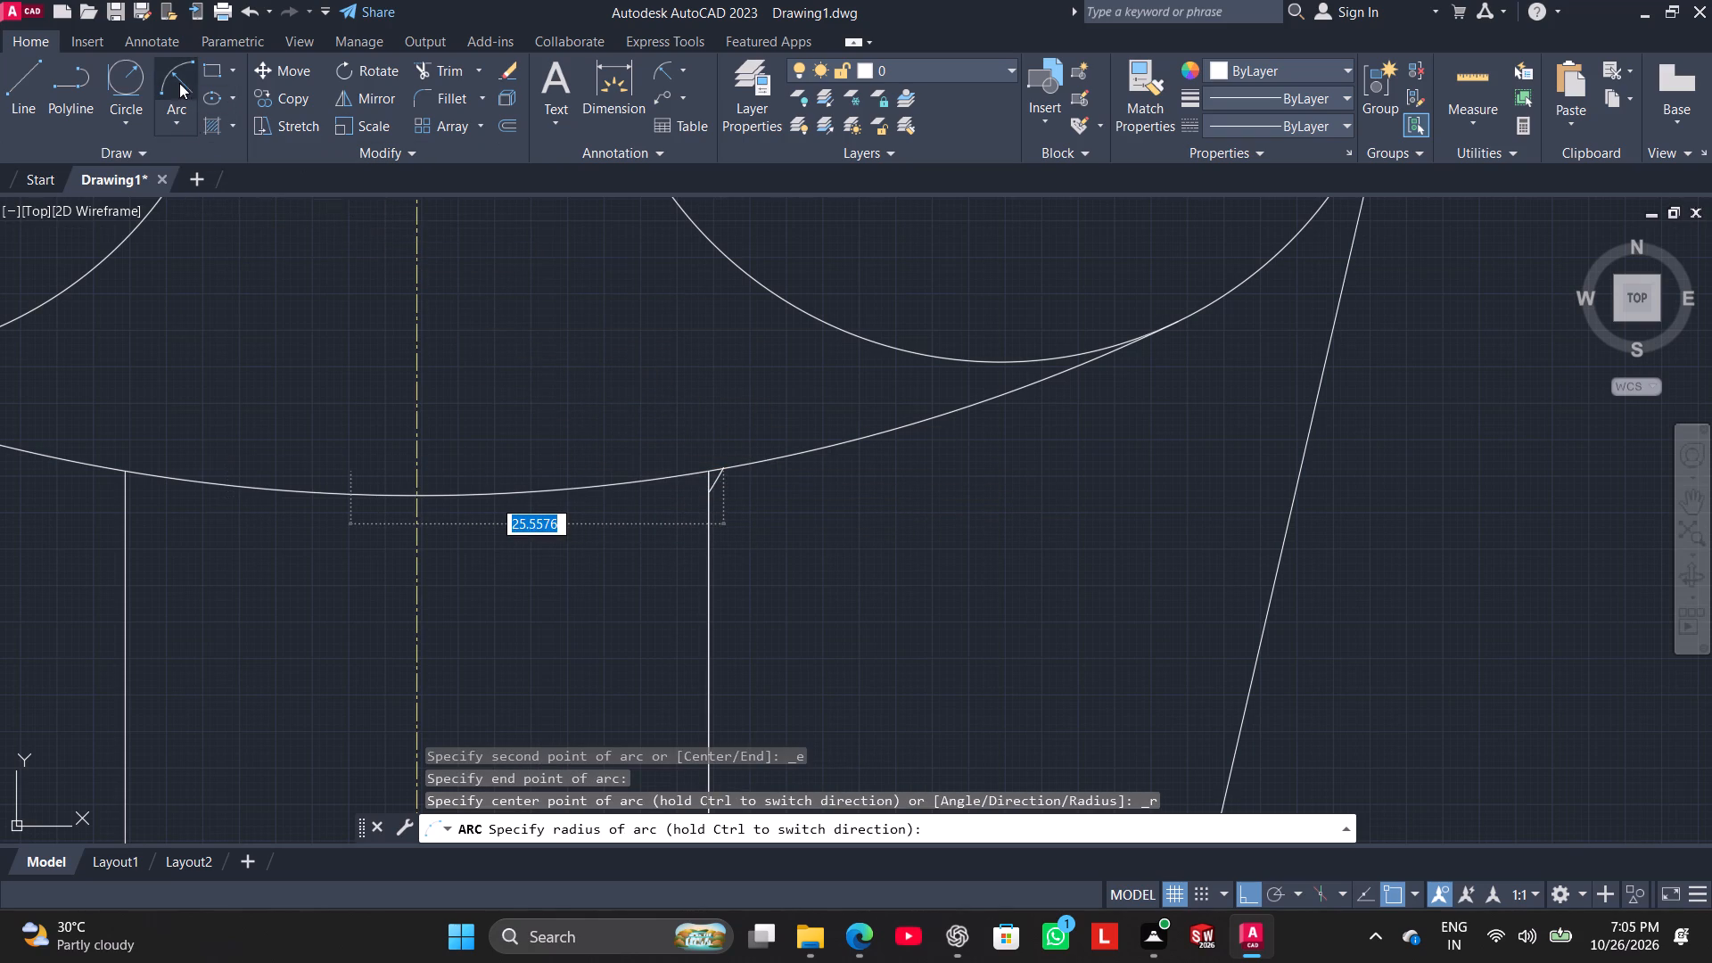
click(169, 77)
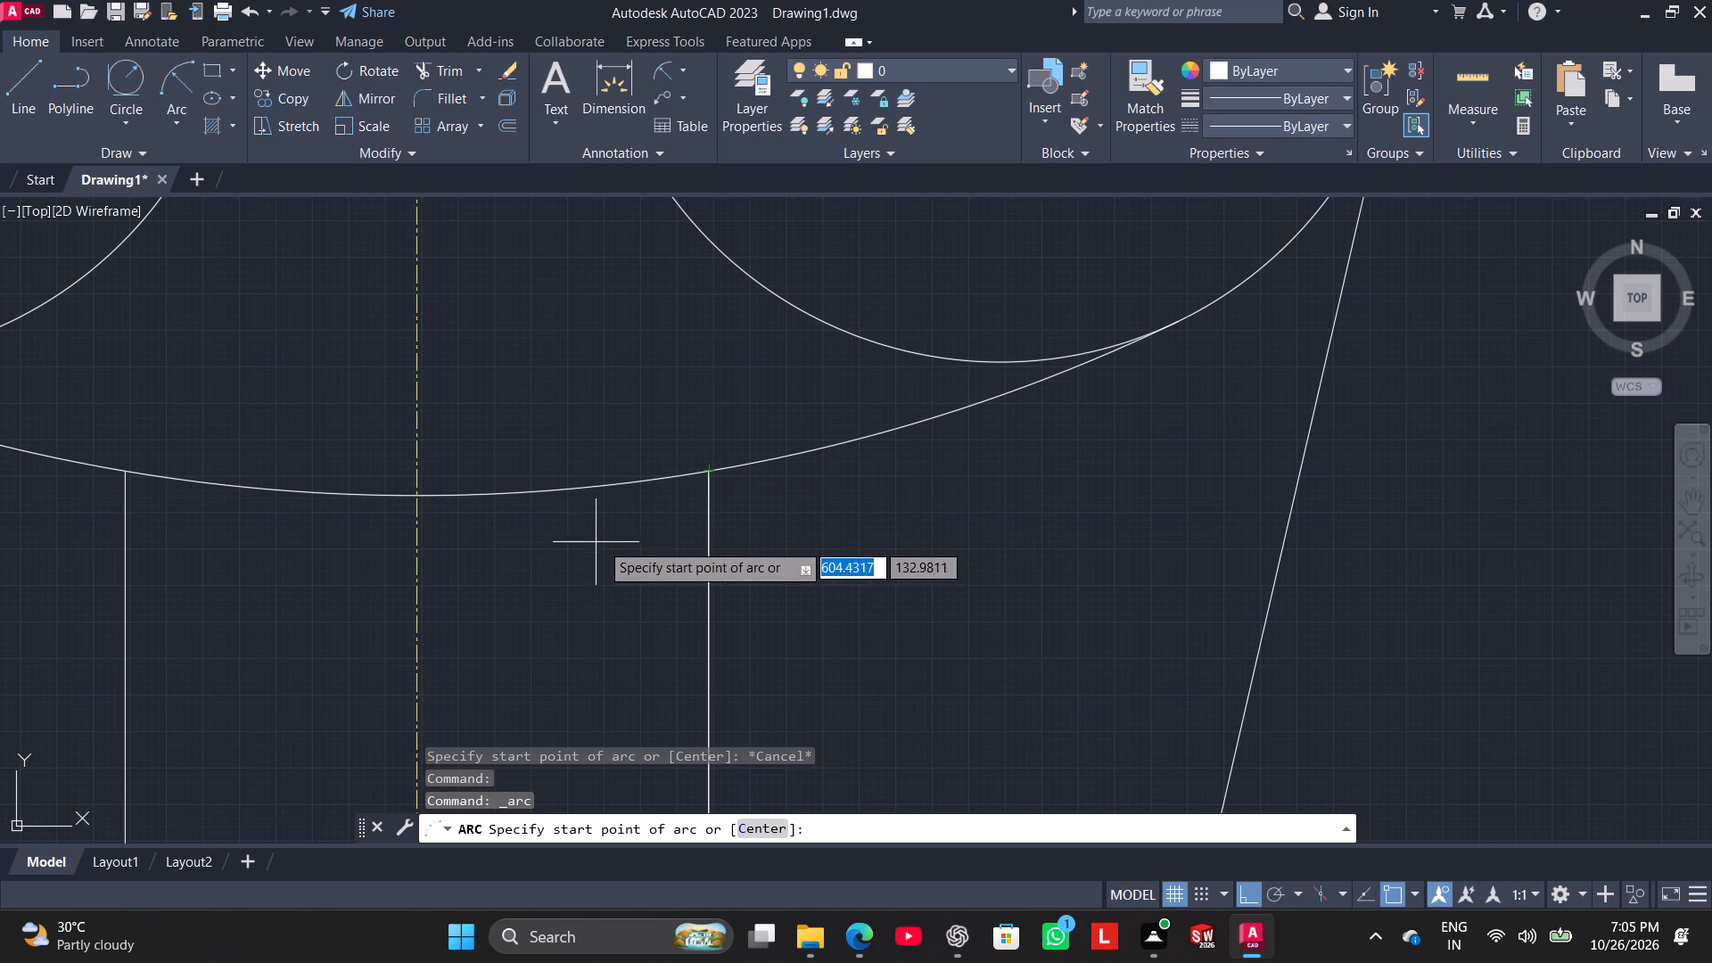
Draw a radius 4 circle tangent to the radius 120 arc and the right vertical line.
click(132, 65)
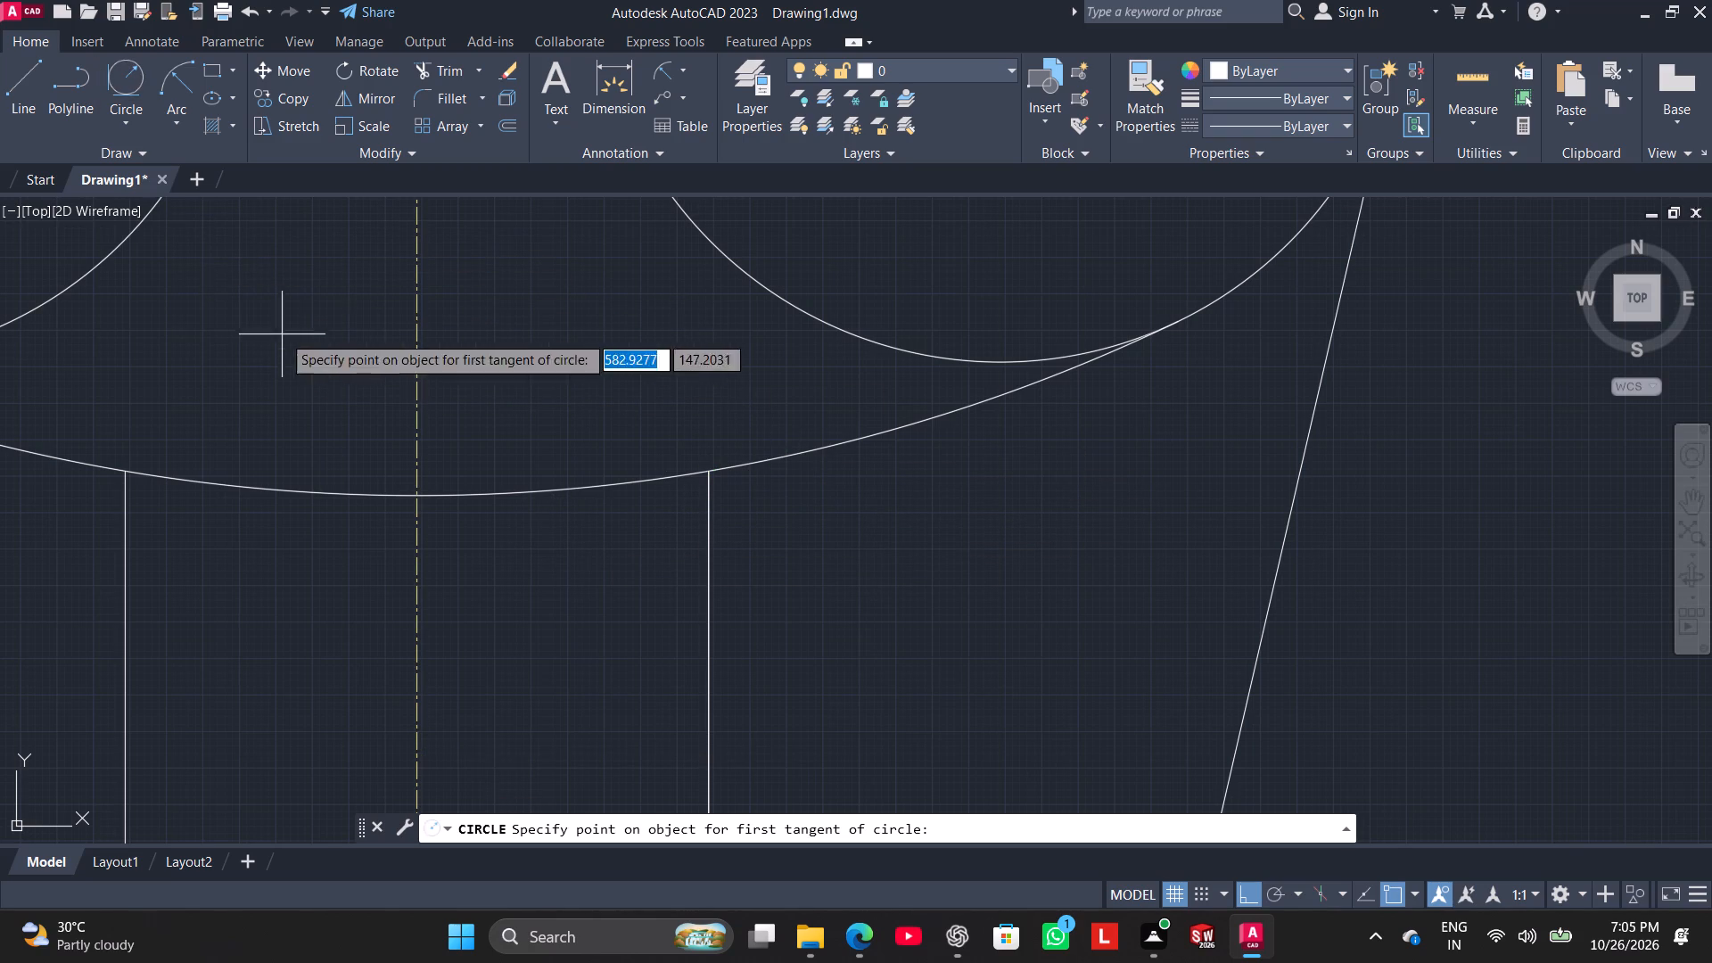
click(749, 468)
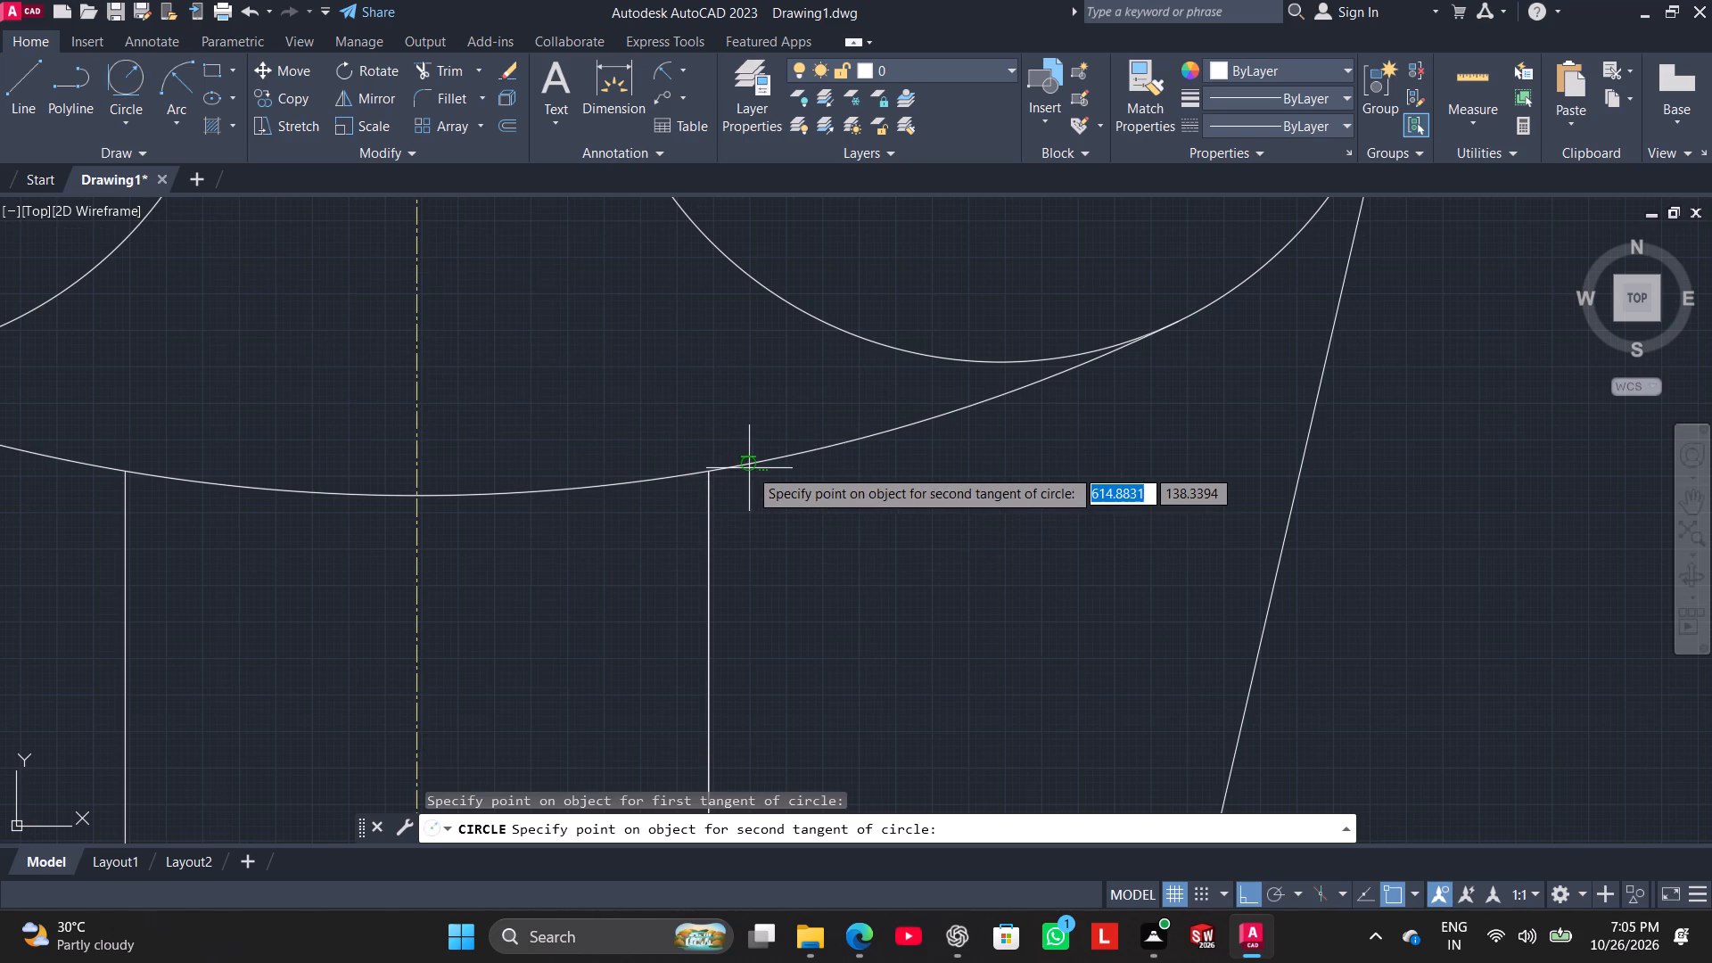
click(708, 514)
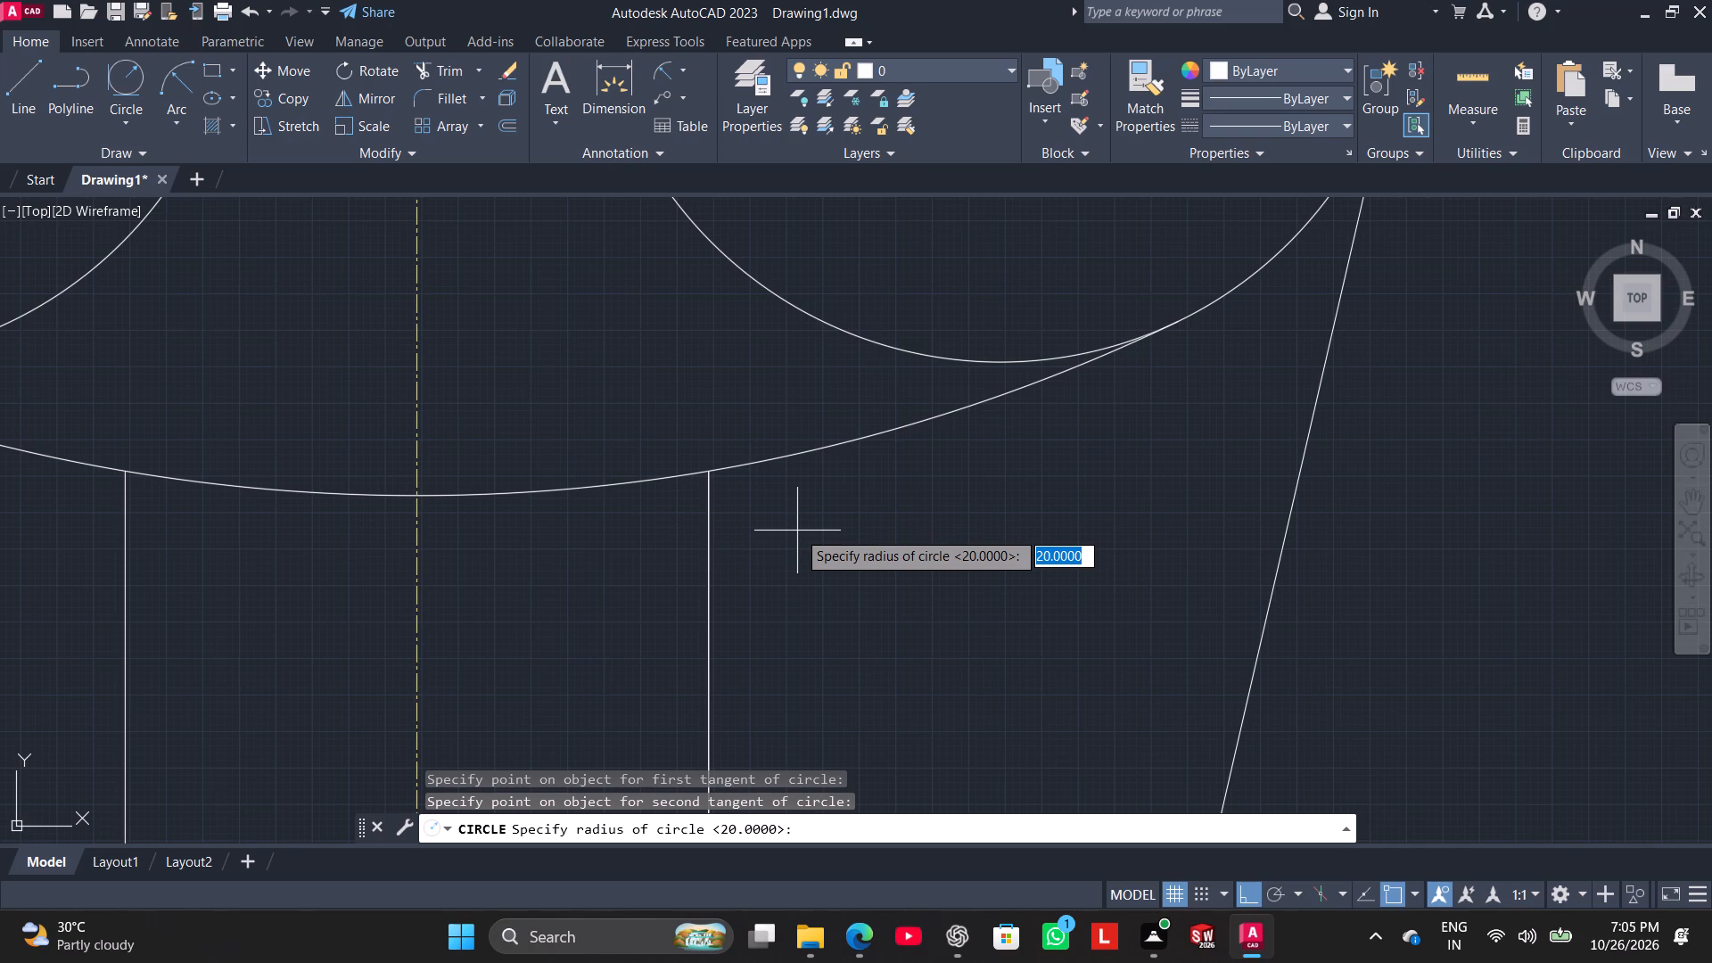
key(4)
key(Return)
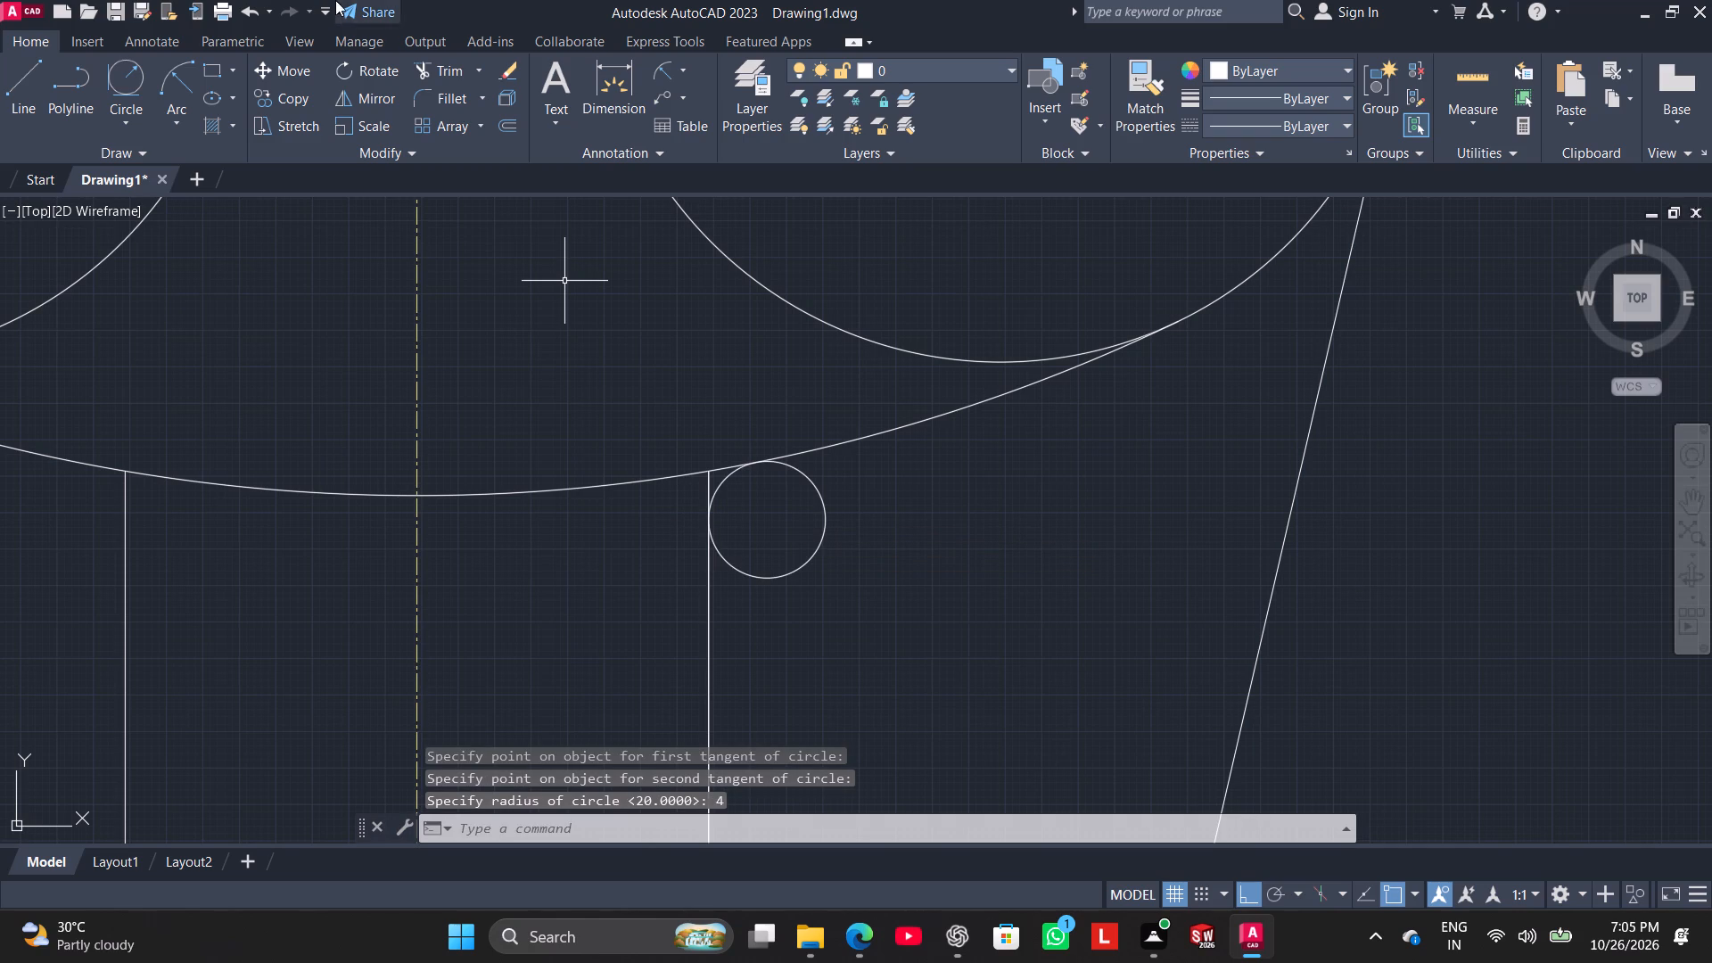
Trim the new circle and the vertical line's upper stub so only the rounded corner on the right rib remains.
click(435, 61)
drag(778, 633, 787, 589)
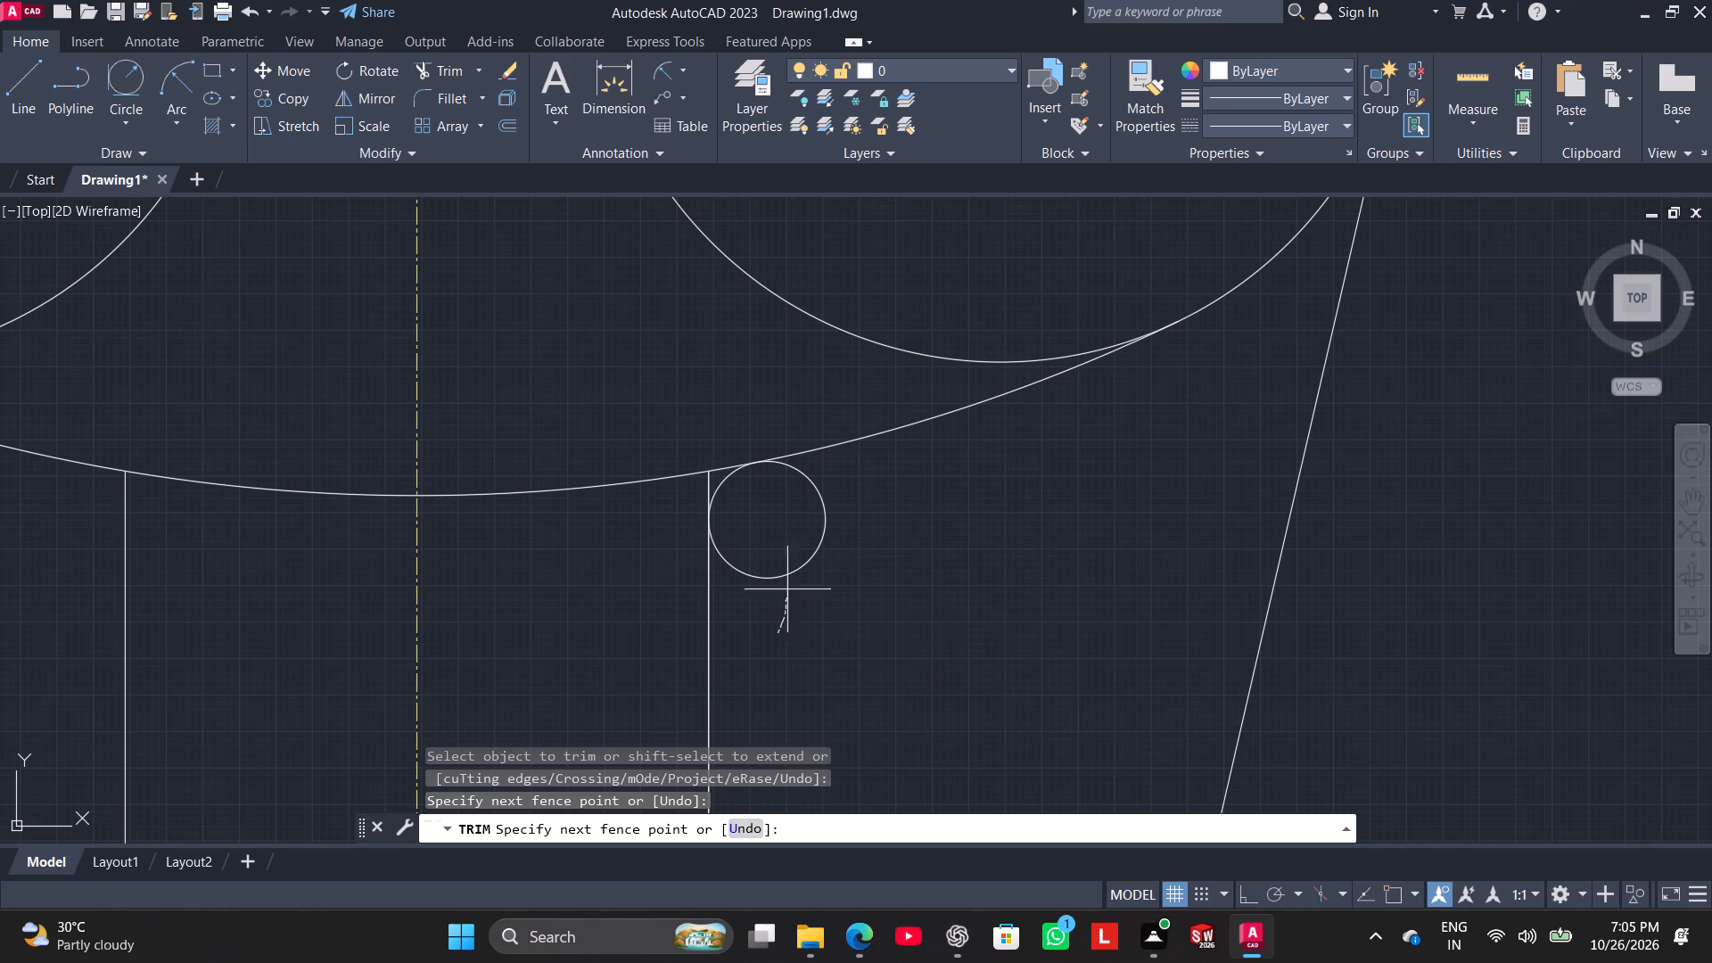
drag(787, 589, 790, 543)
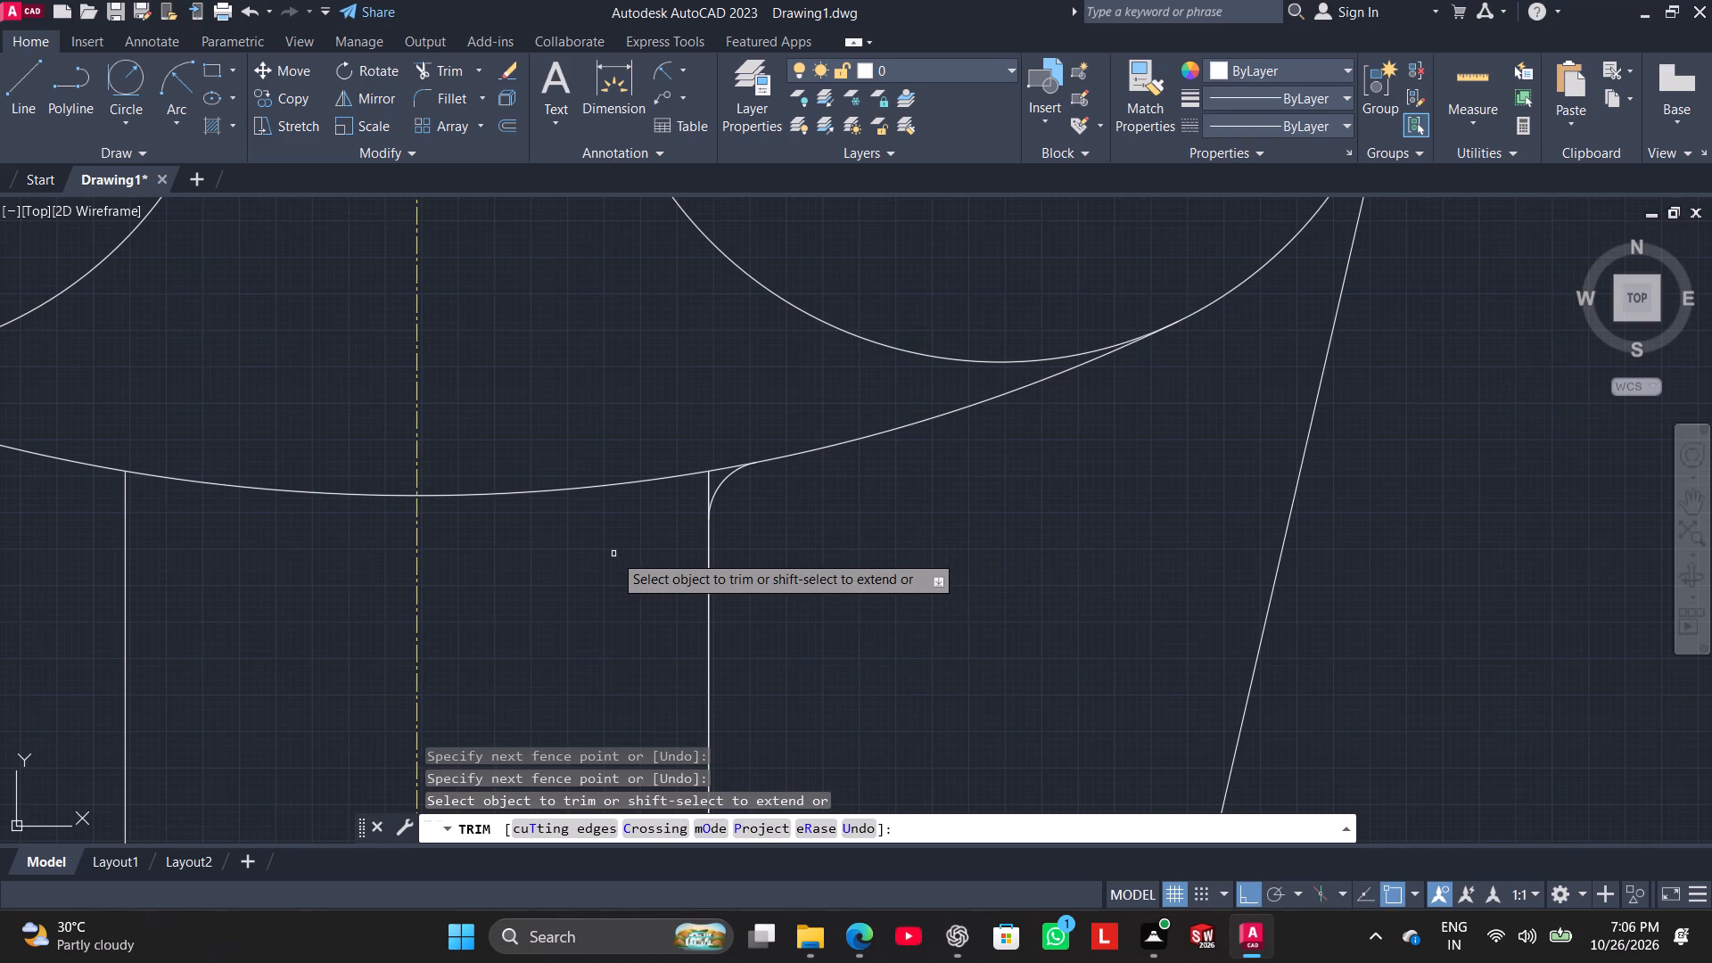
drag(716, 482, 703, 492)
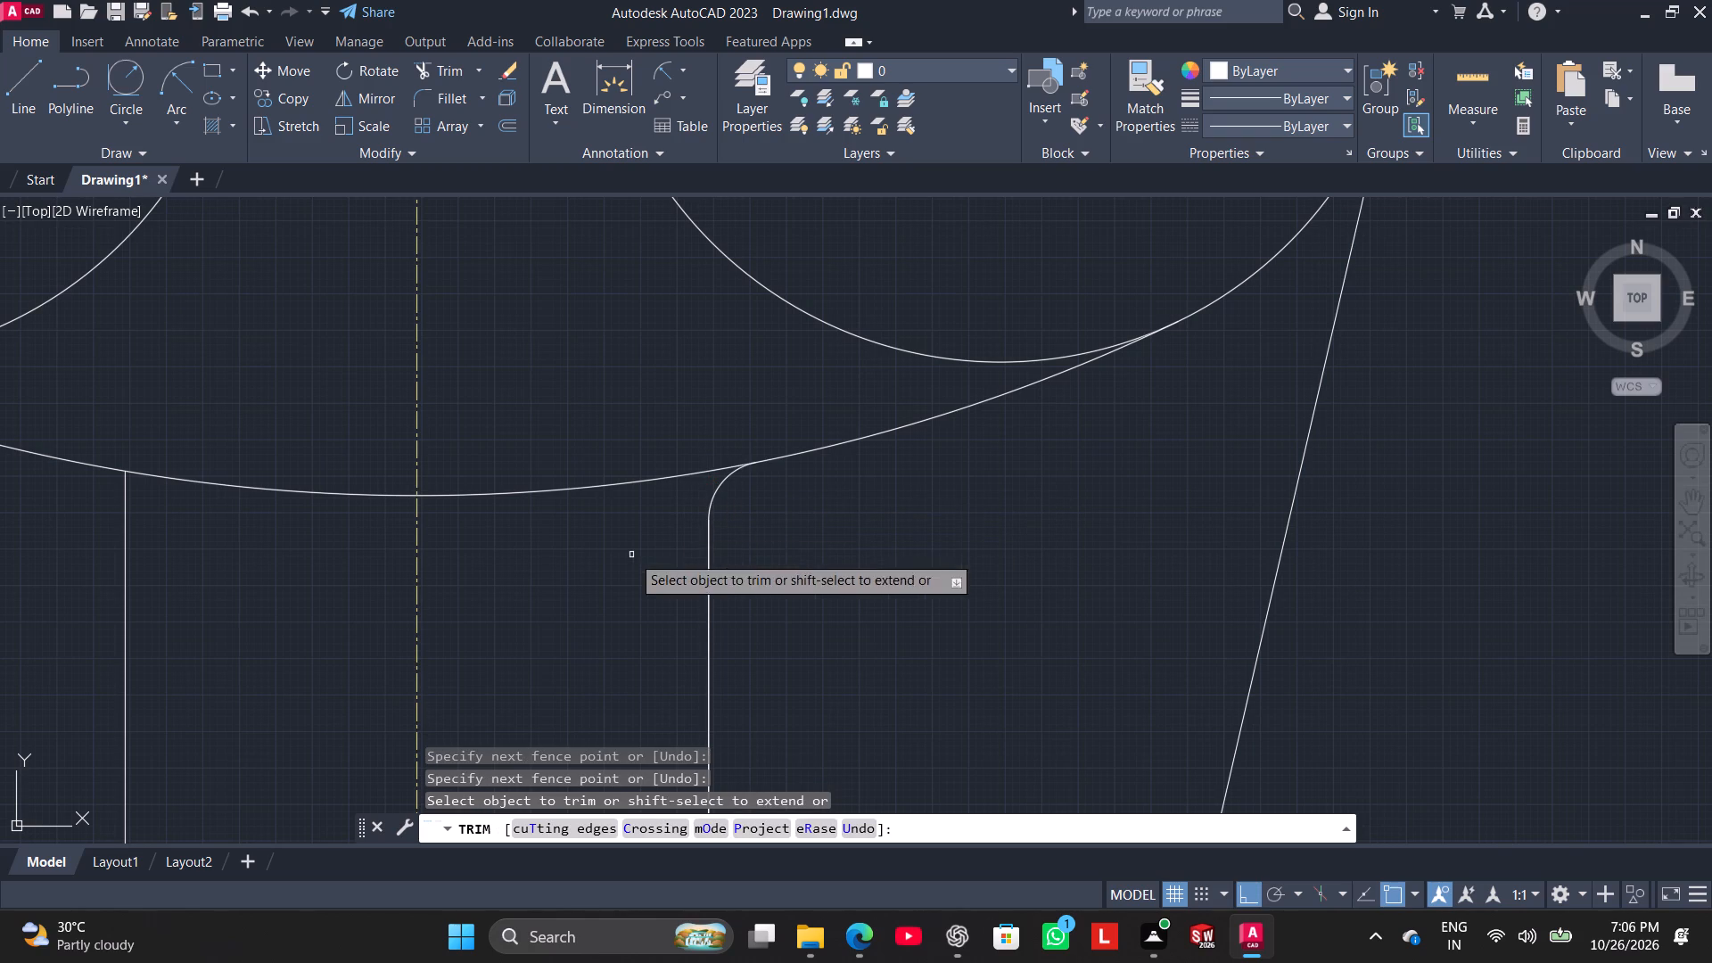
Draw a radius 4 circle tangent to the left vertical line and the radius 120 arc.
click(128, 75)
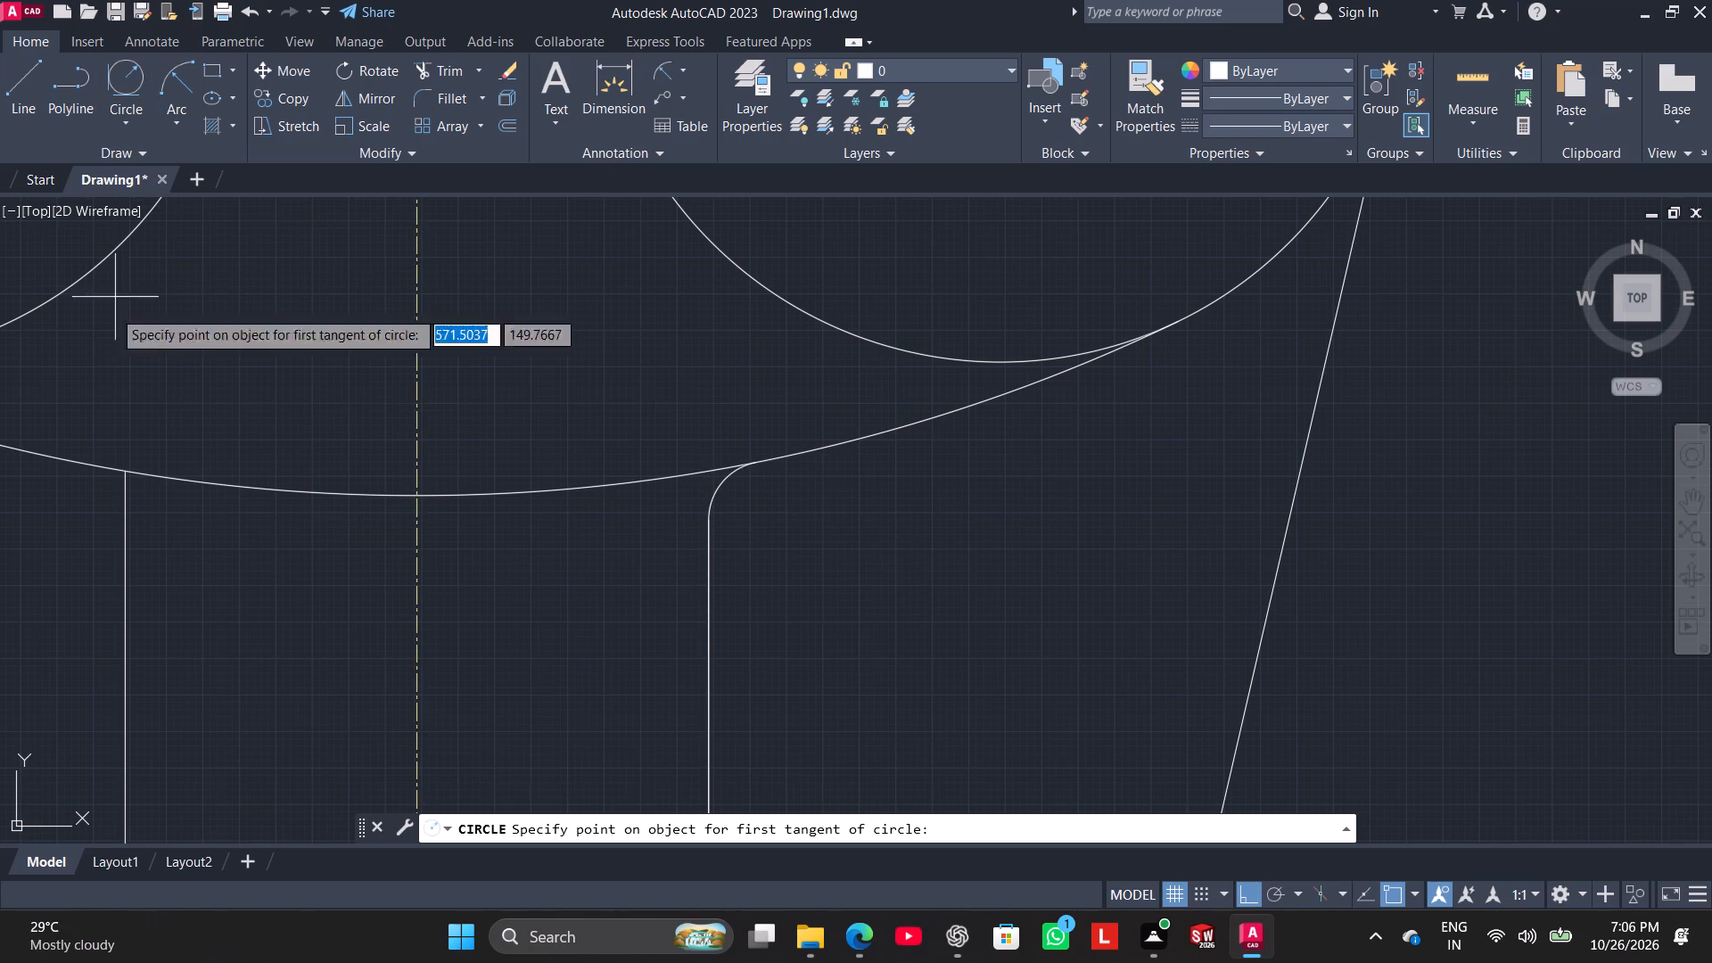
click(129, 527)
click(99, 457)
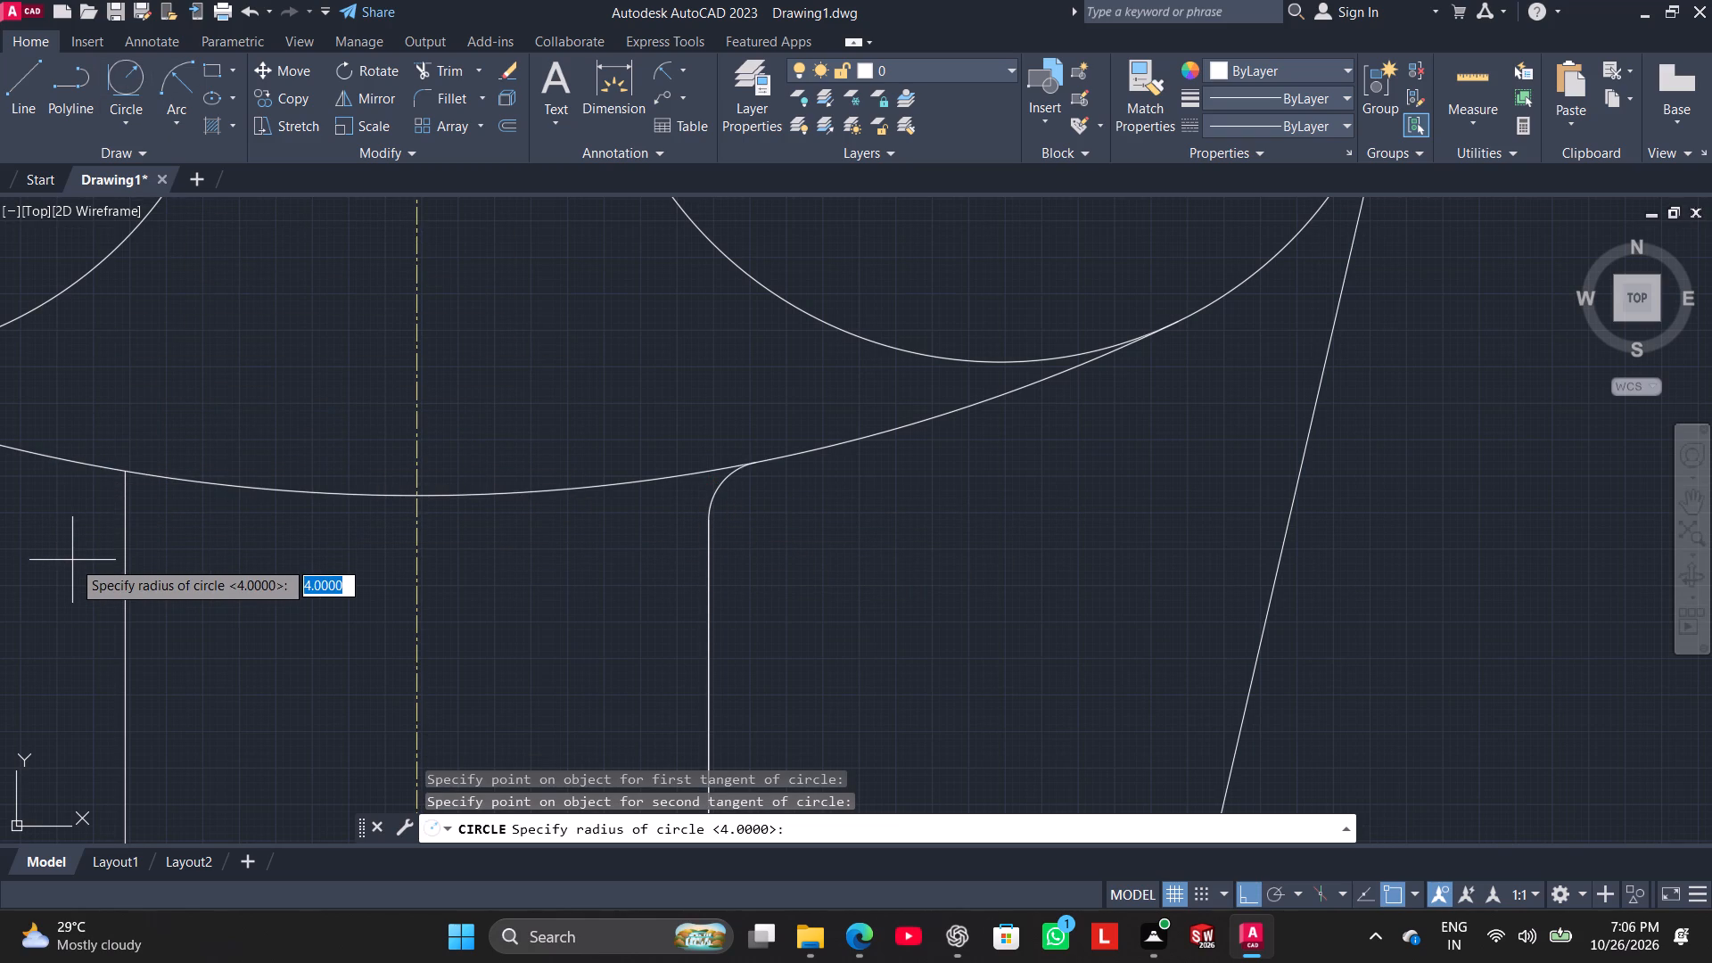
key(4)
key(Return)
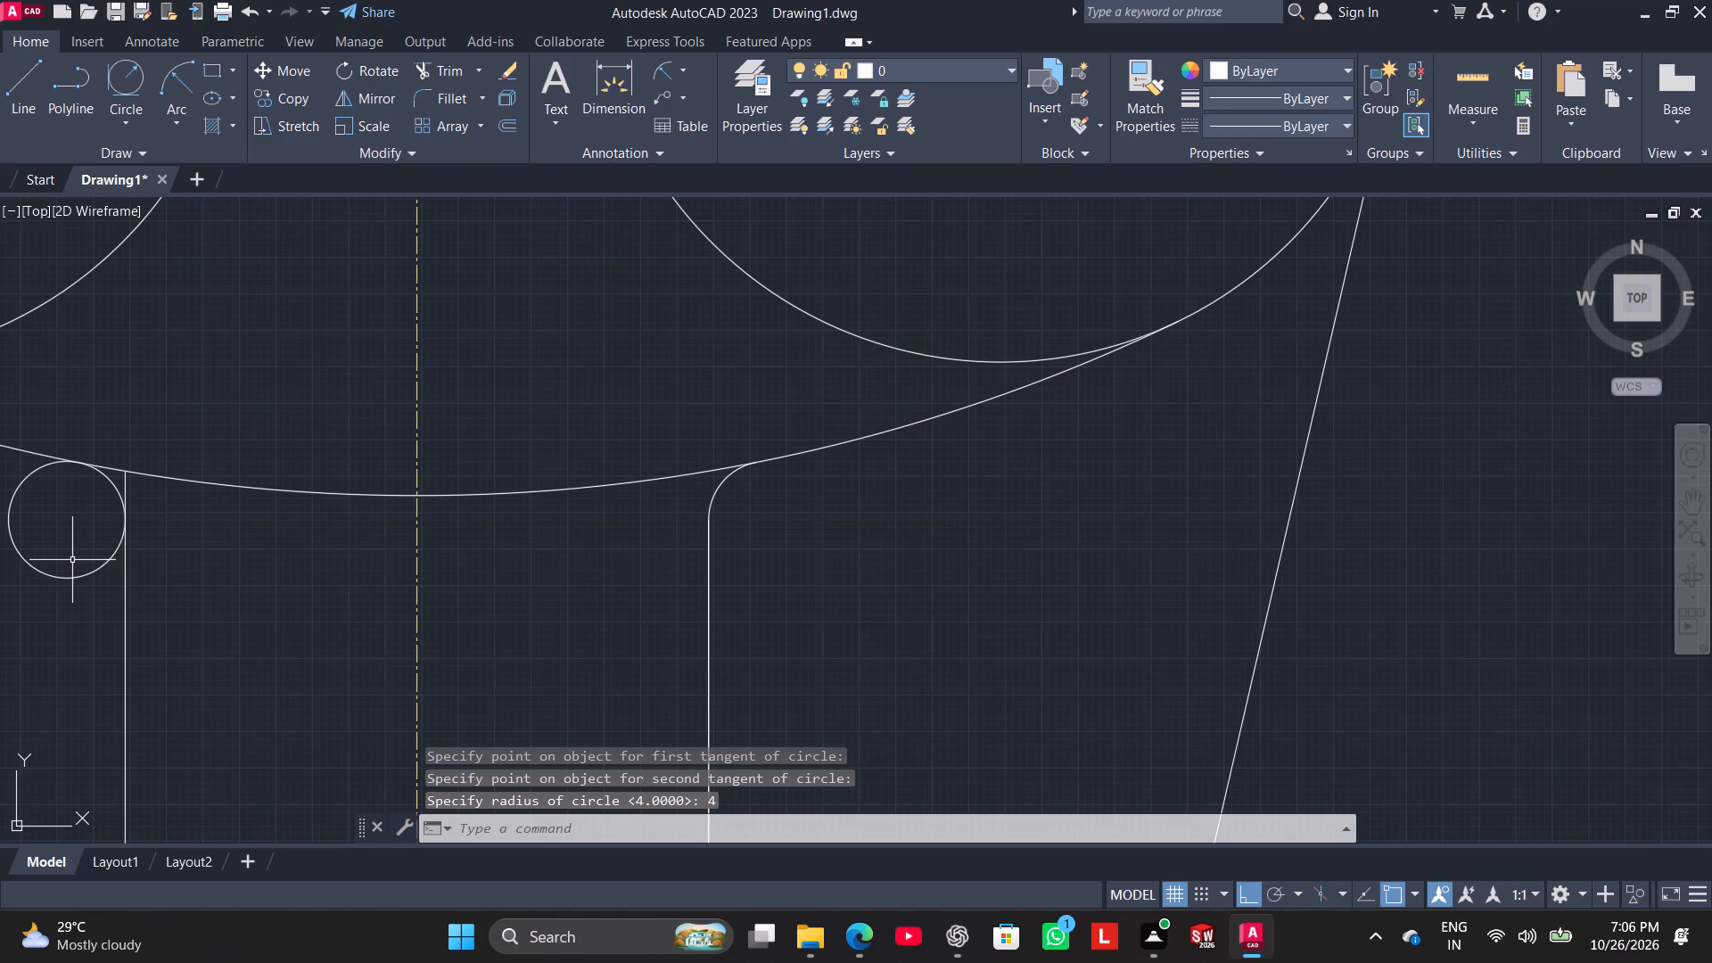
Trim the left circle and the vertical line's upper stub so only the rounded corner on the left rib remains.
click(425, 72)
drag(59, 641, 19, 501)
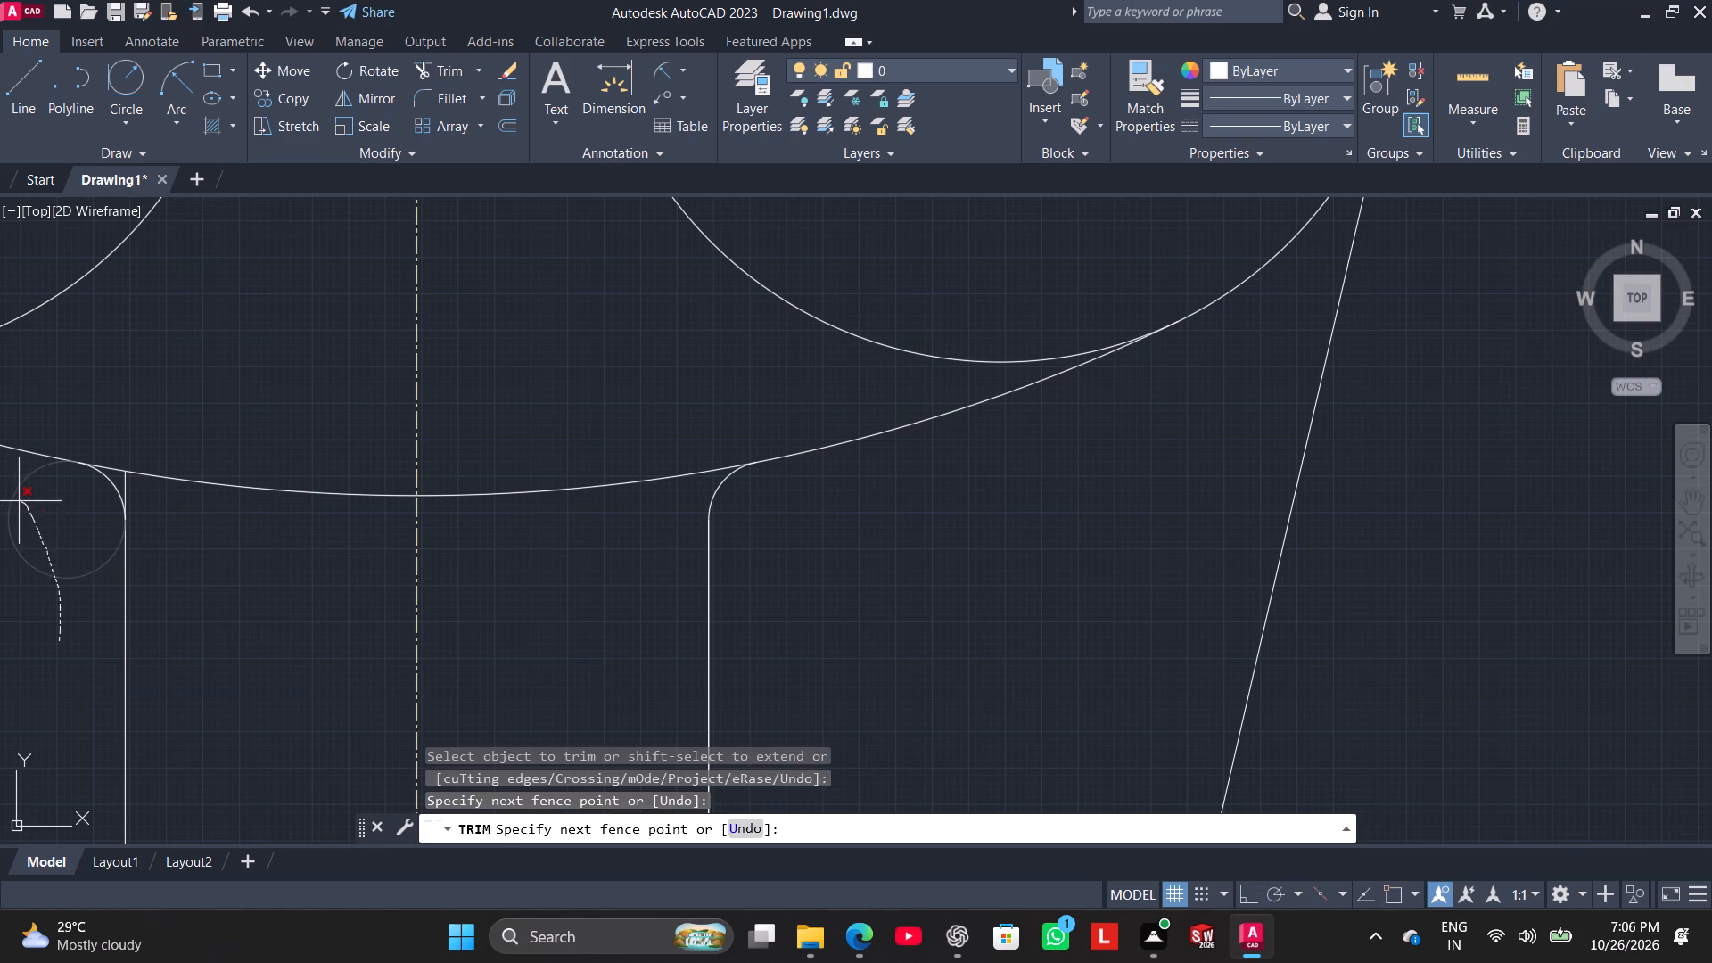
drag(19, 501, 18, 500)
drag(141, 502, 115, 487)
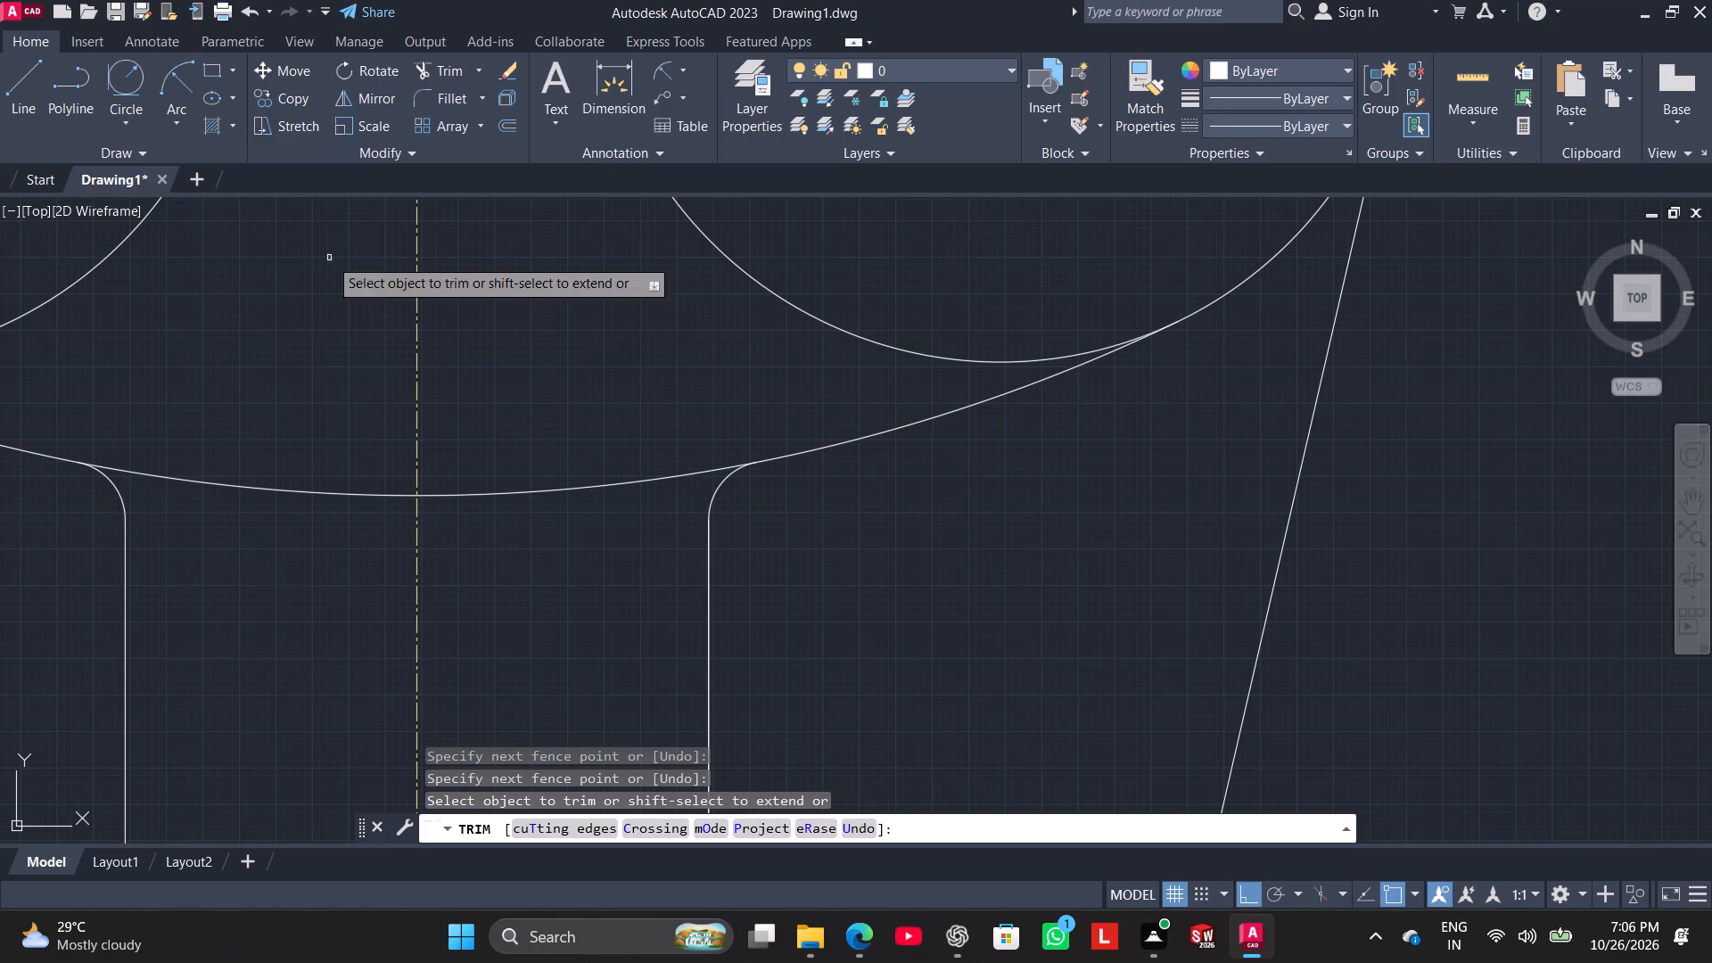
Draw a radius 3 circle tangent to the bottom outer circle and the right vertical line's lower end.
scroll(293, 585, down, 1)
scroll(276, 637, up, 1)
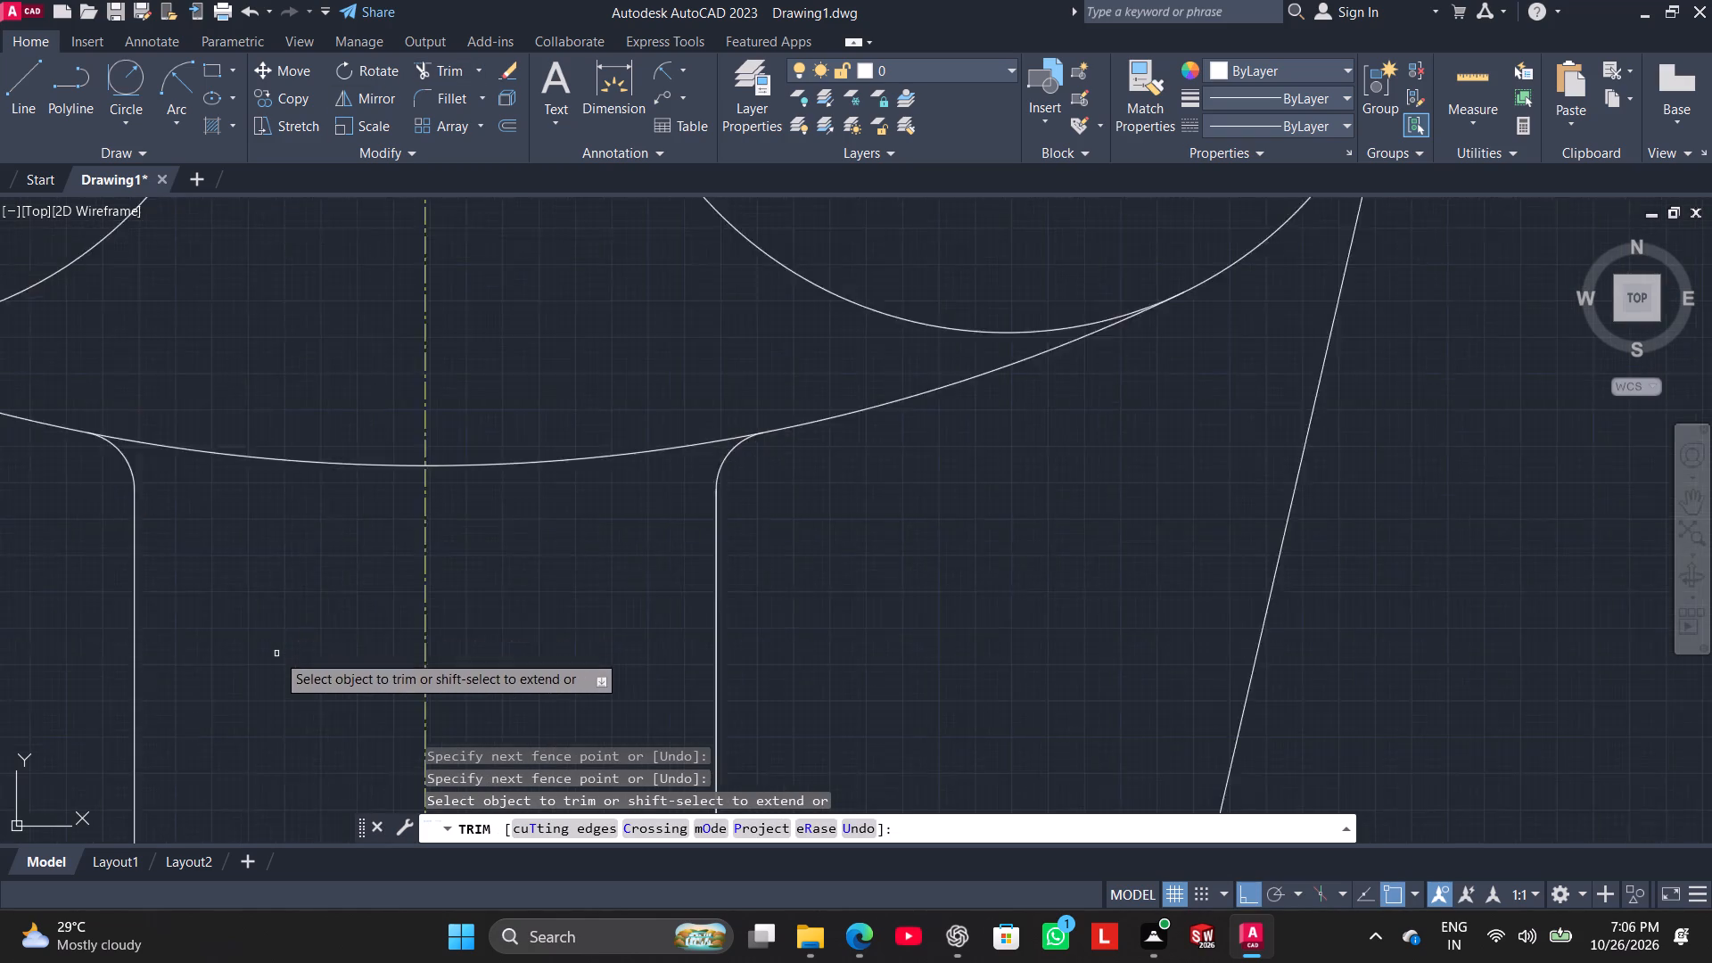
scroll(276, 654, up, 1)
scroll(268, 712, down, 5)
scroll(250, 794, up, 2)
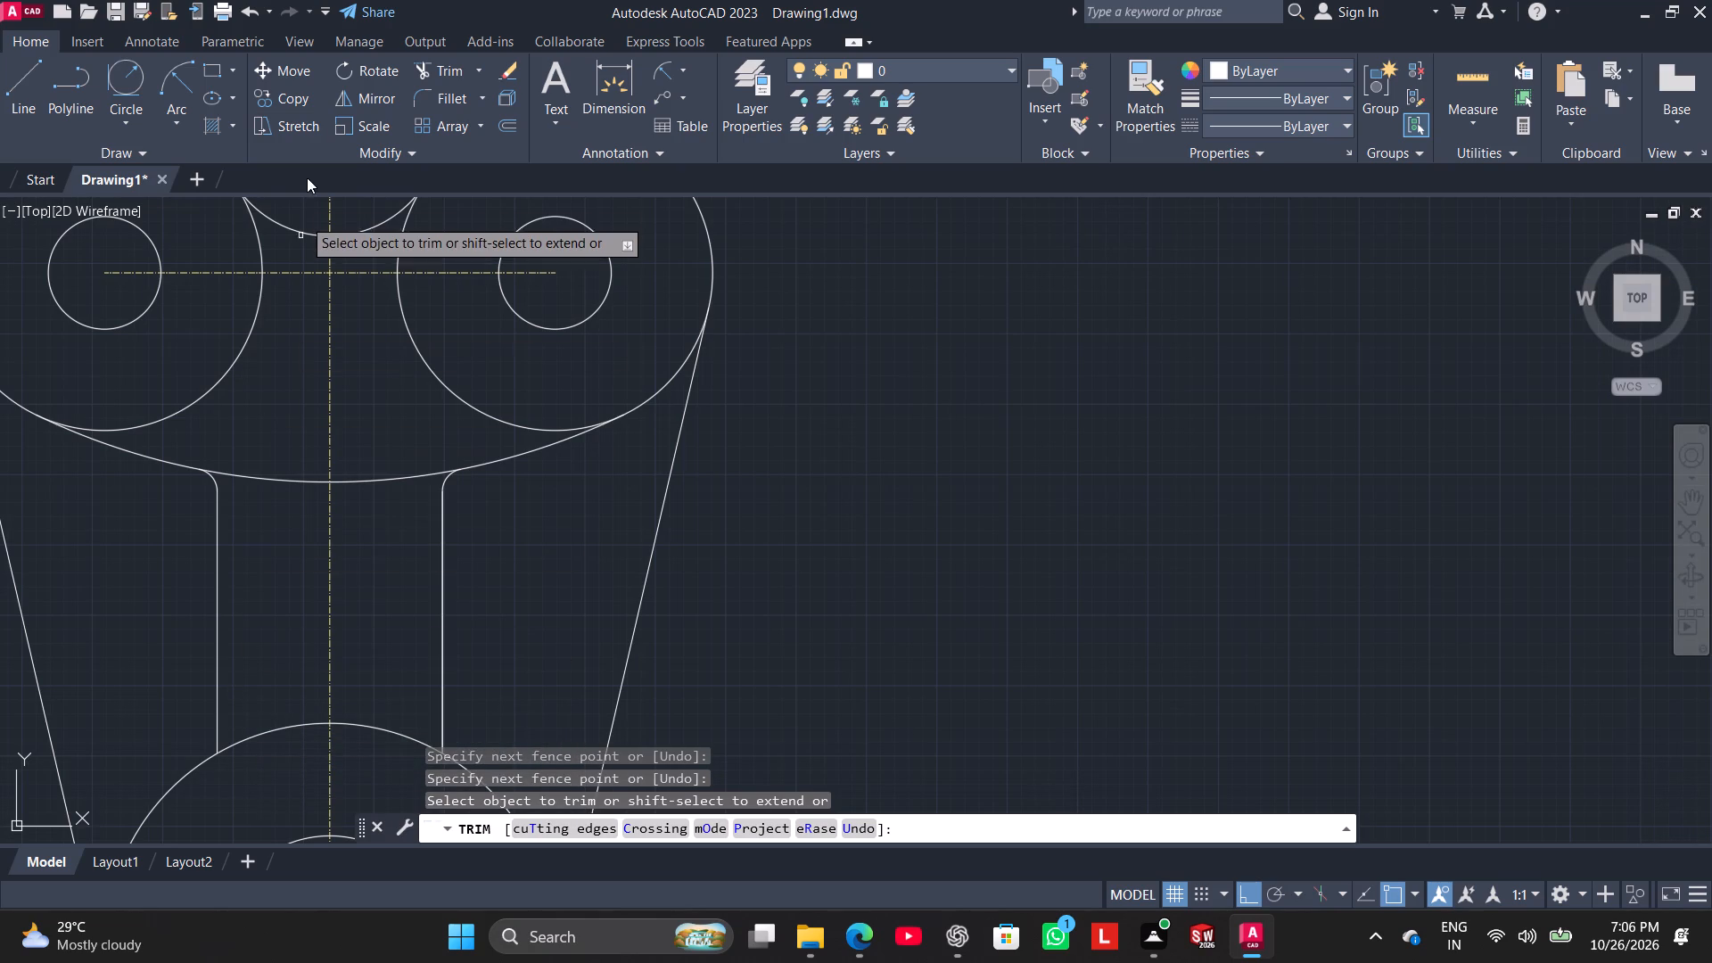
click(142, 78)
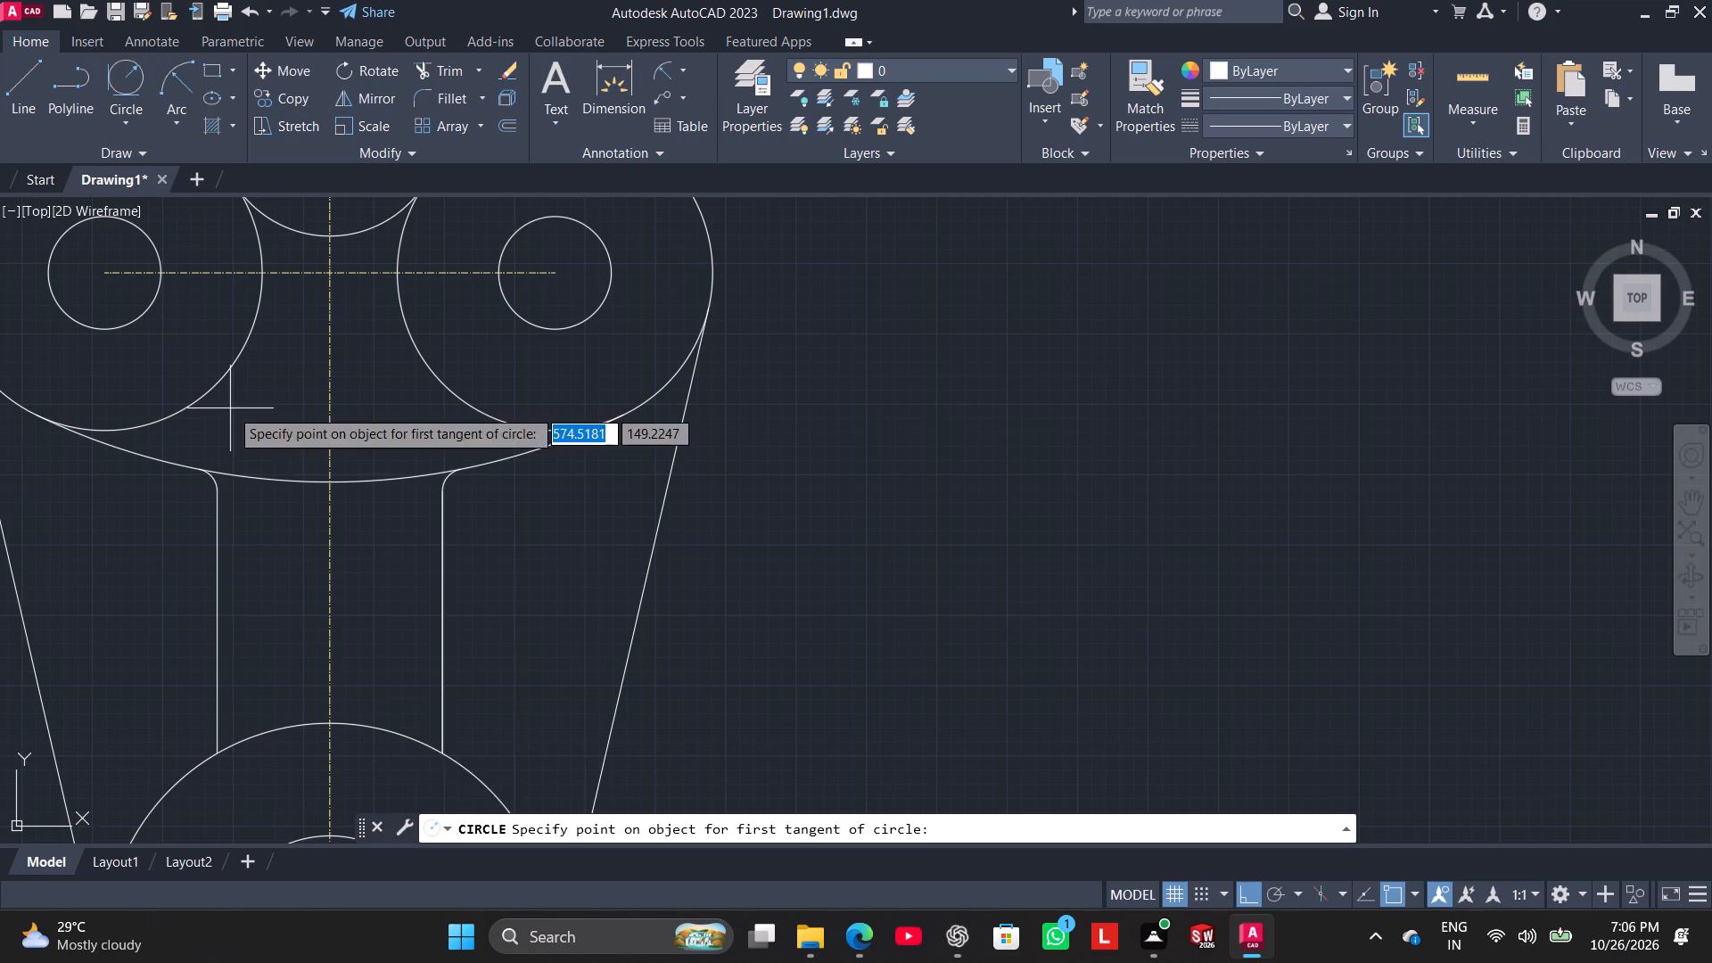
click(464, 770)
click(440, 720)
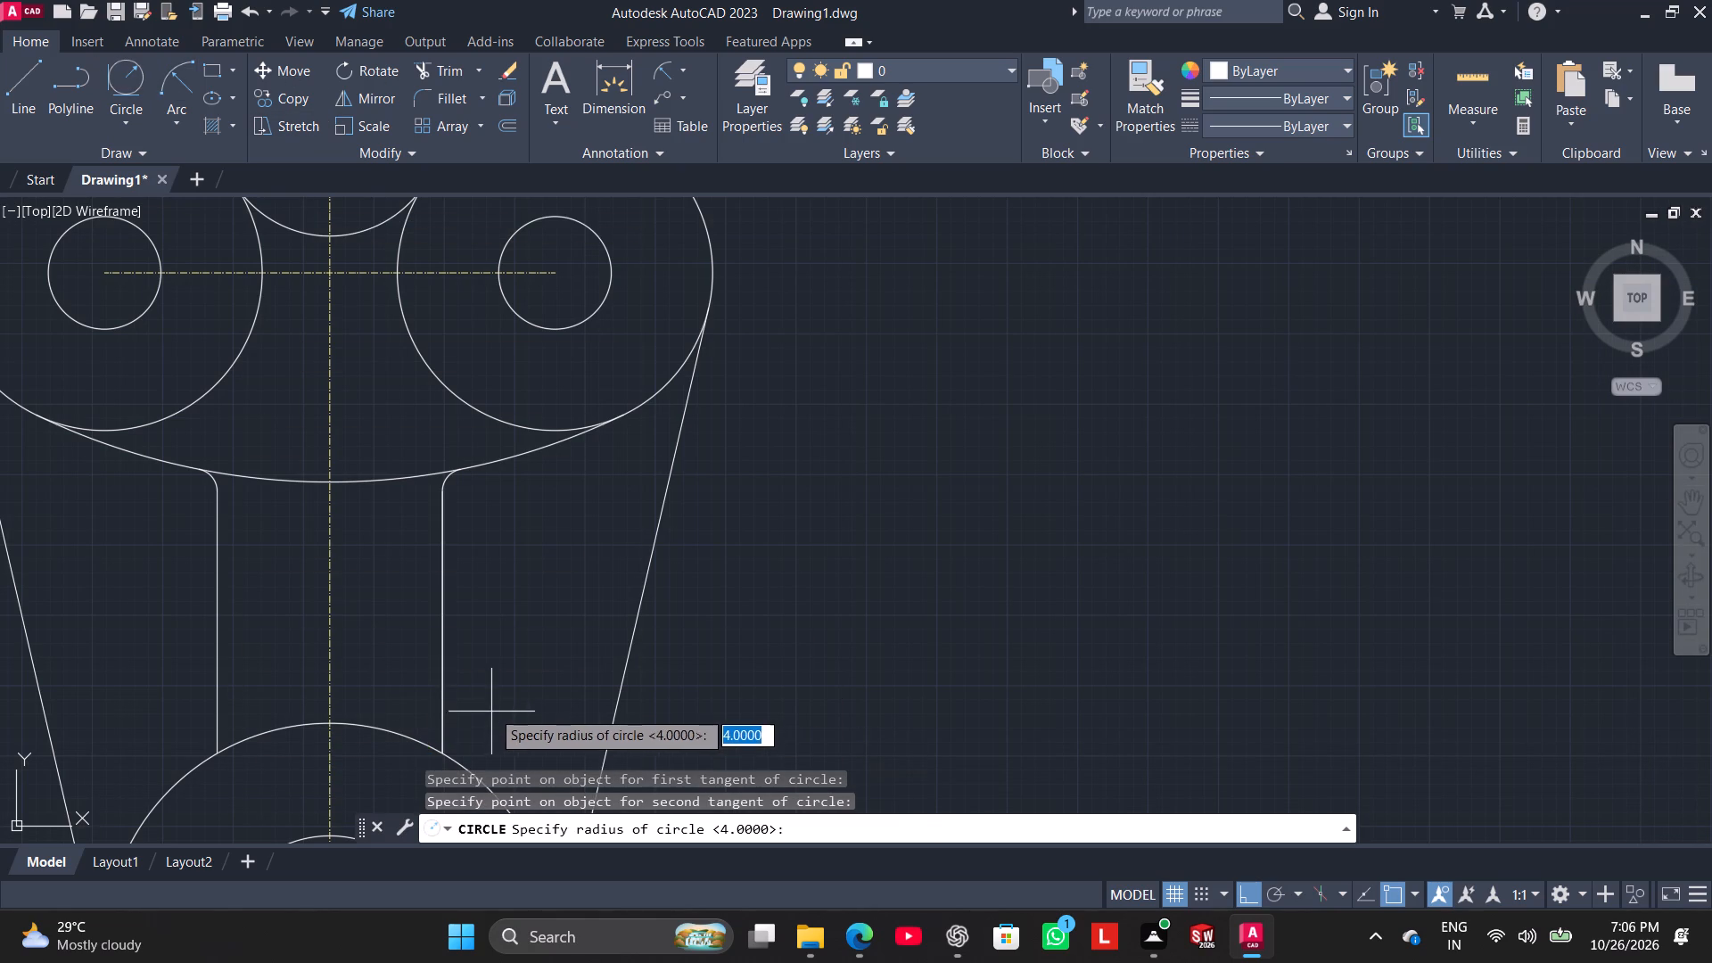
key(3)
key(Return)
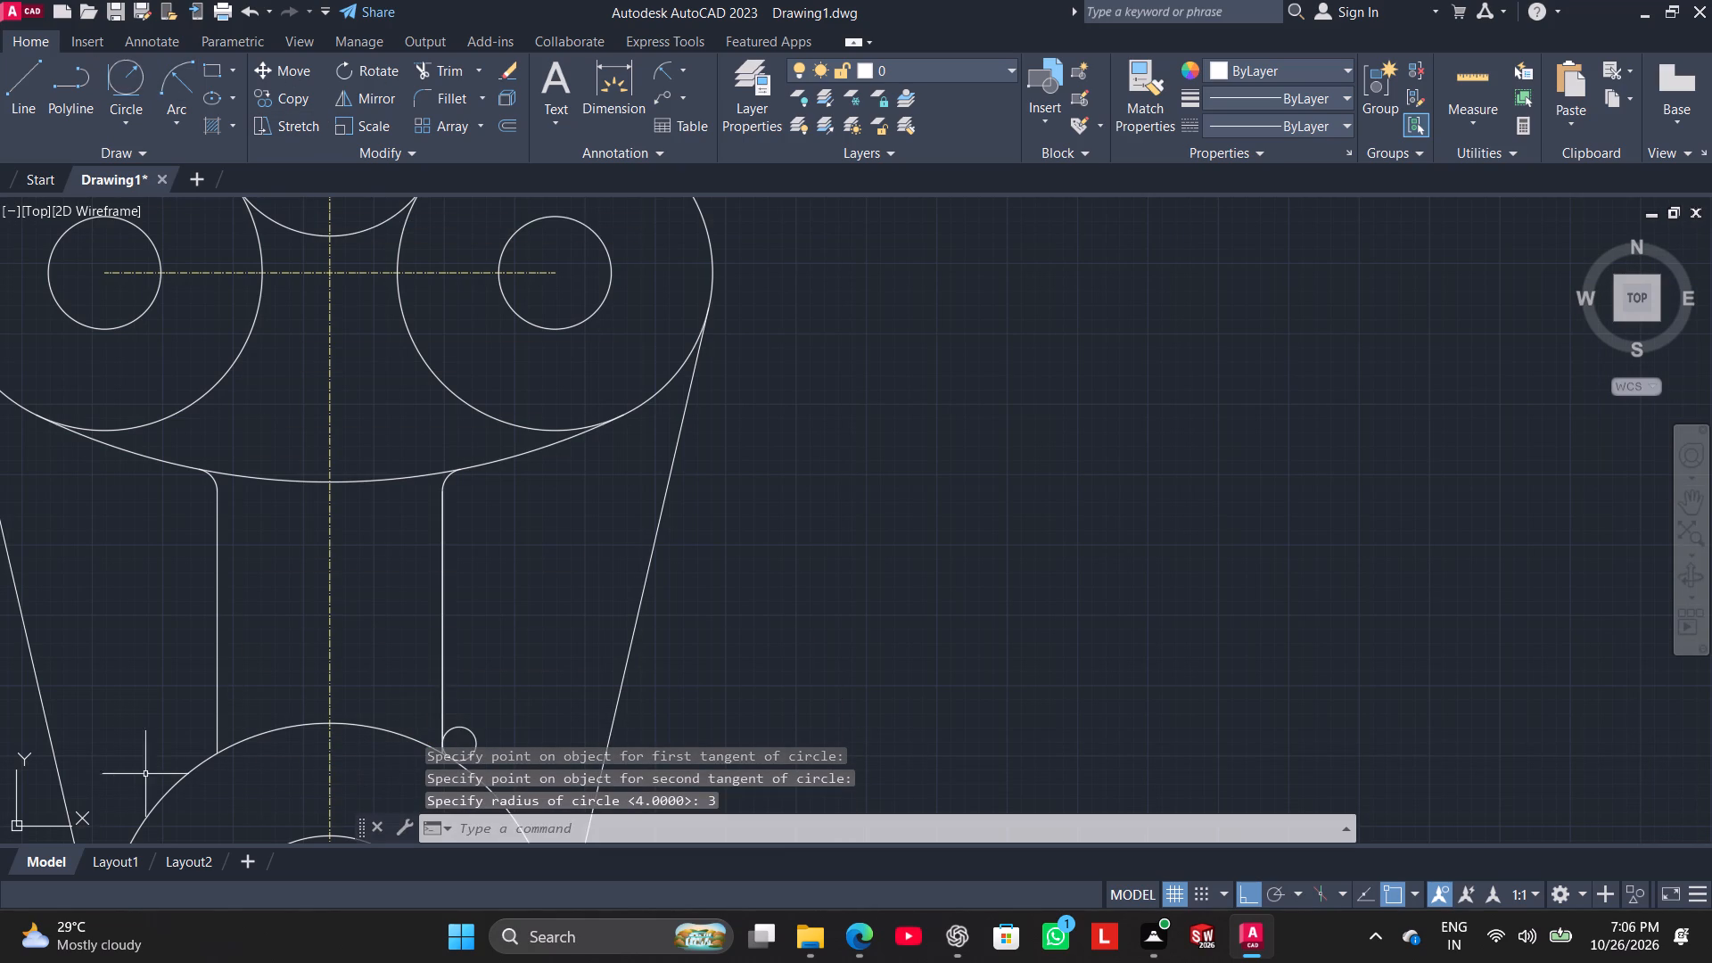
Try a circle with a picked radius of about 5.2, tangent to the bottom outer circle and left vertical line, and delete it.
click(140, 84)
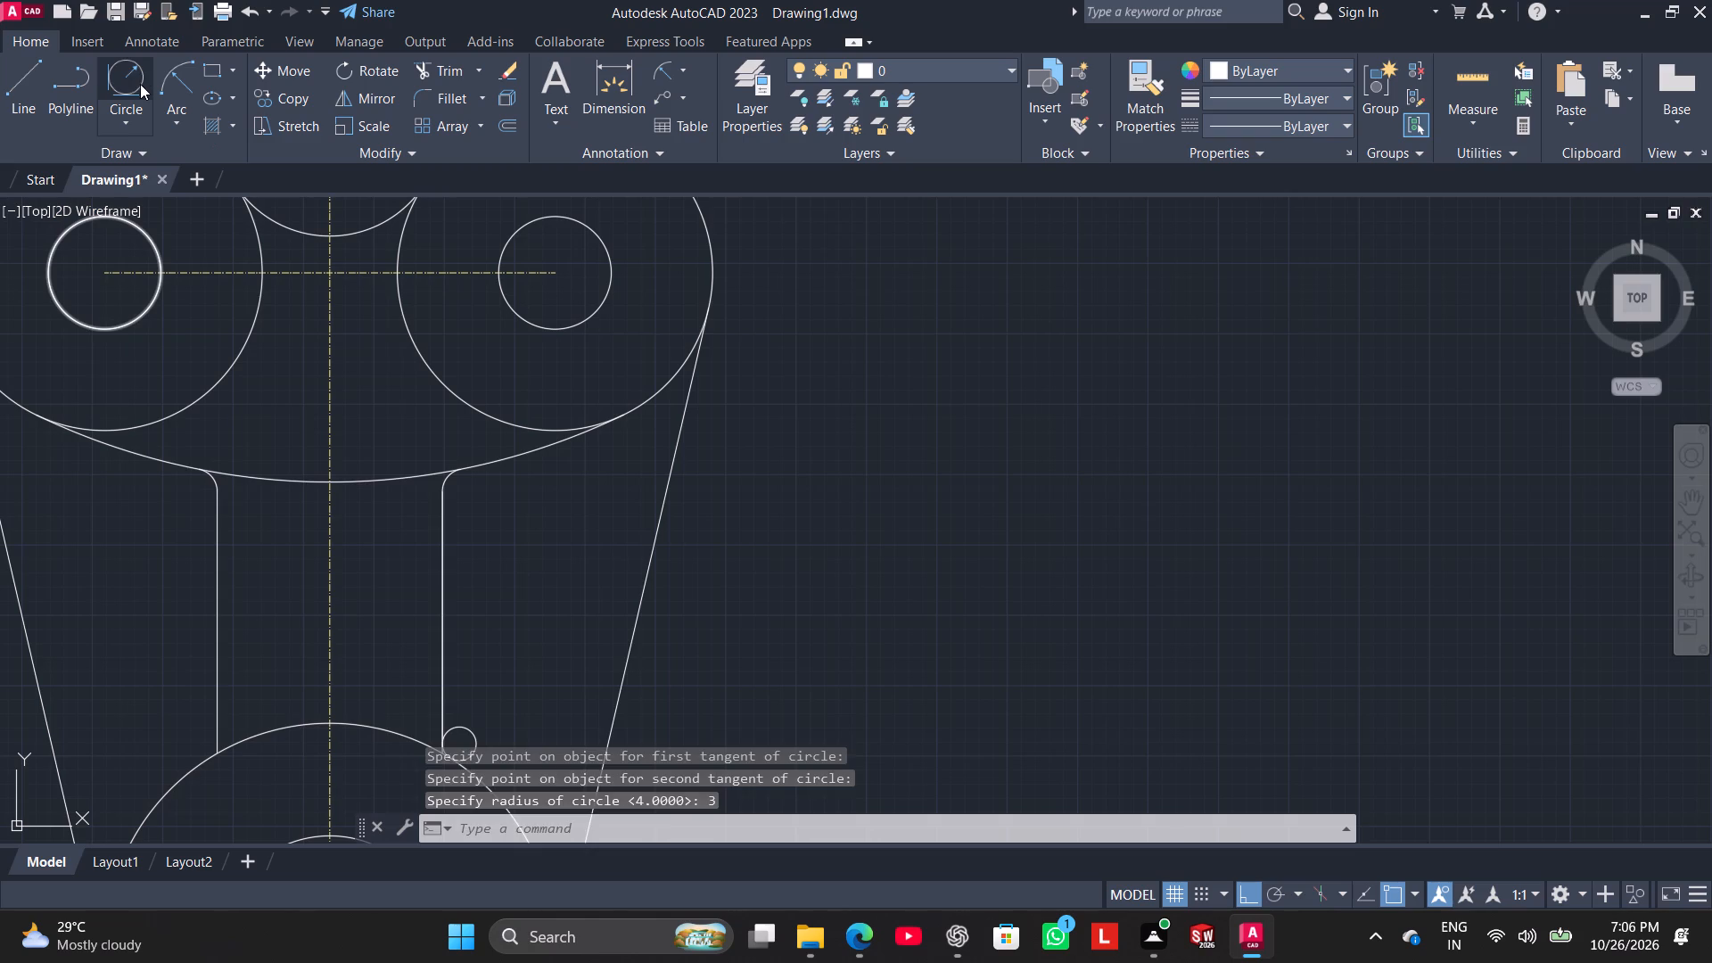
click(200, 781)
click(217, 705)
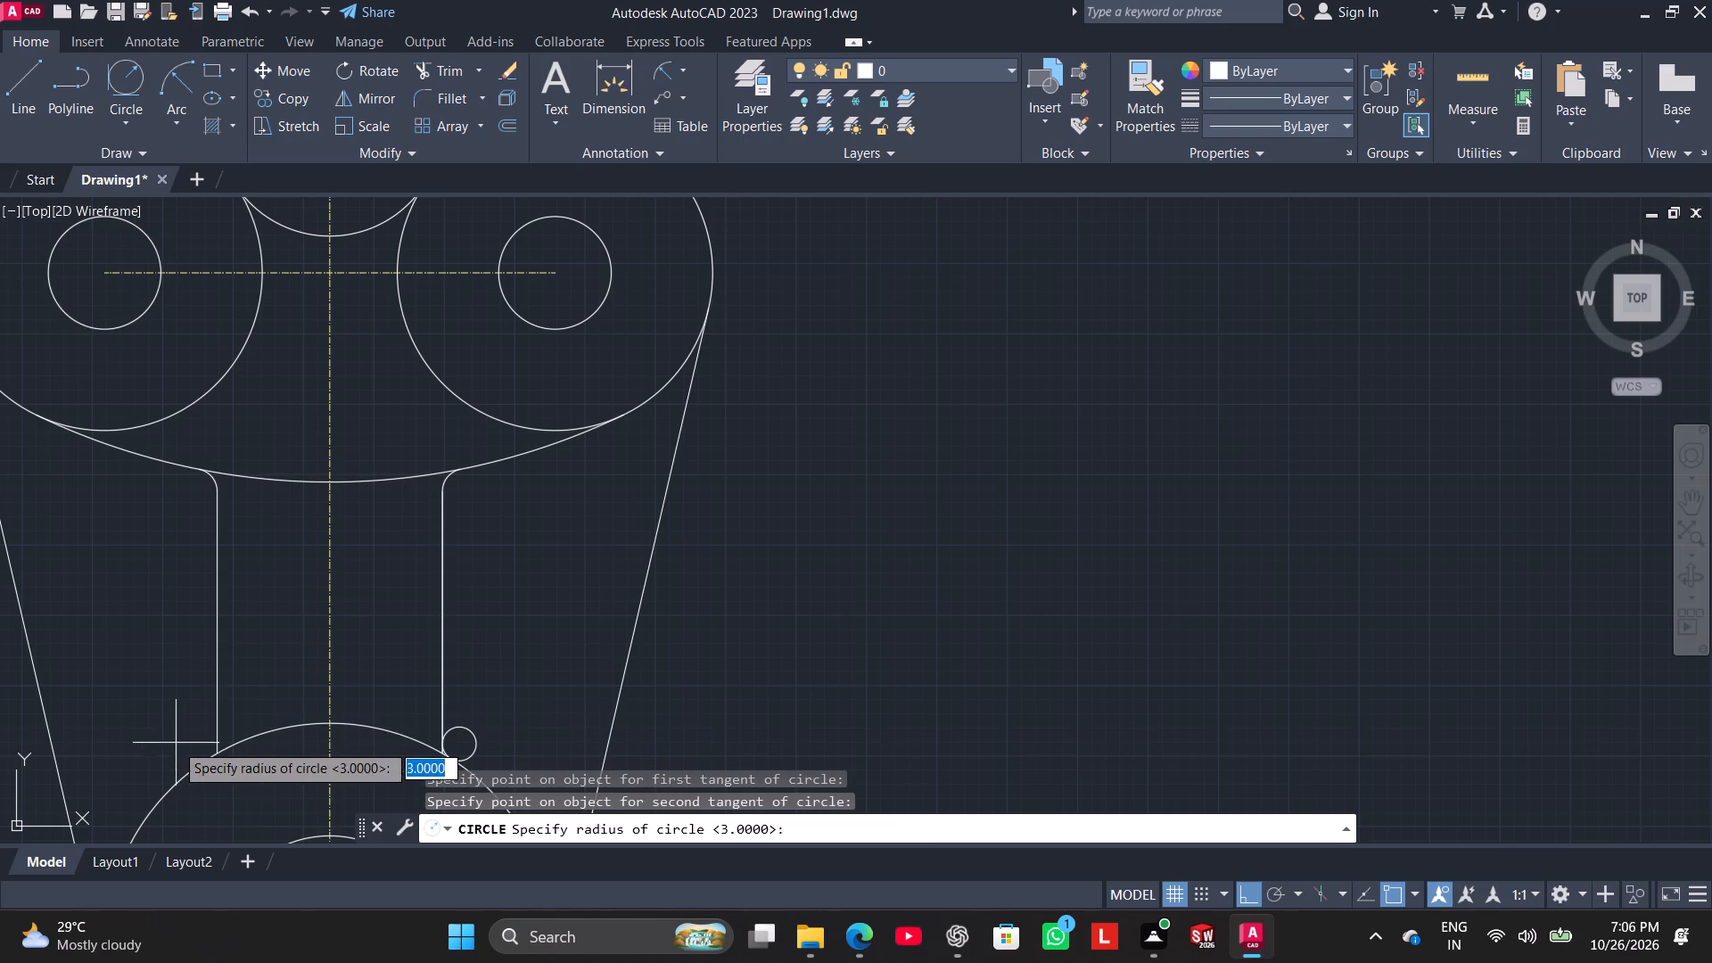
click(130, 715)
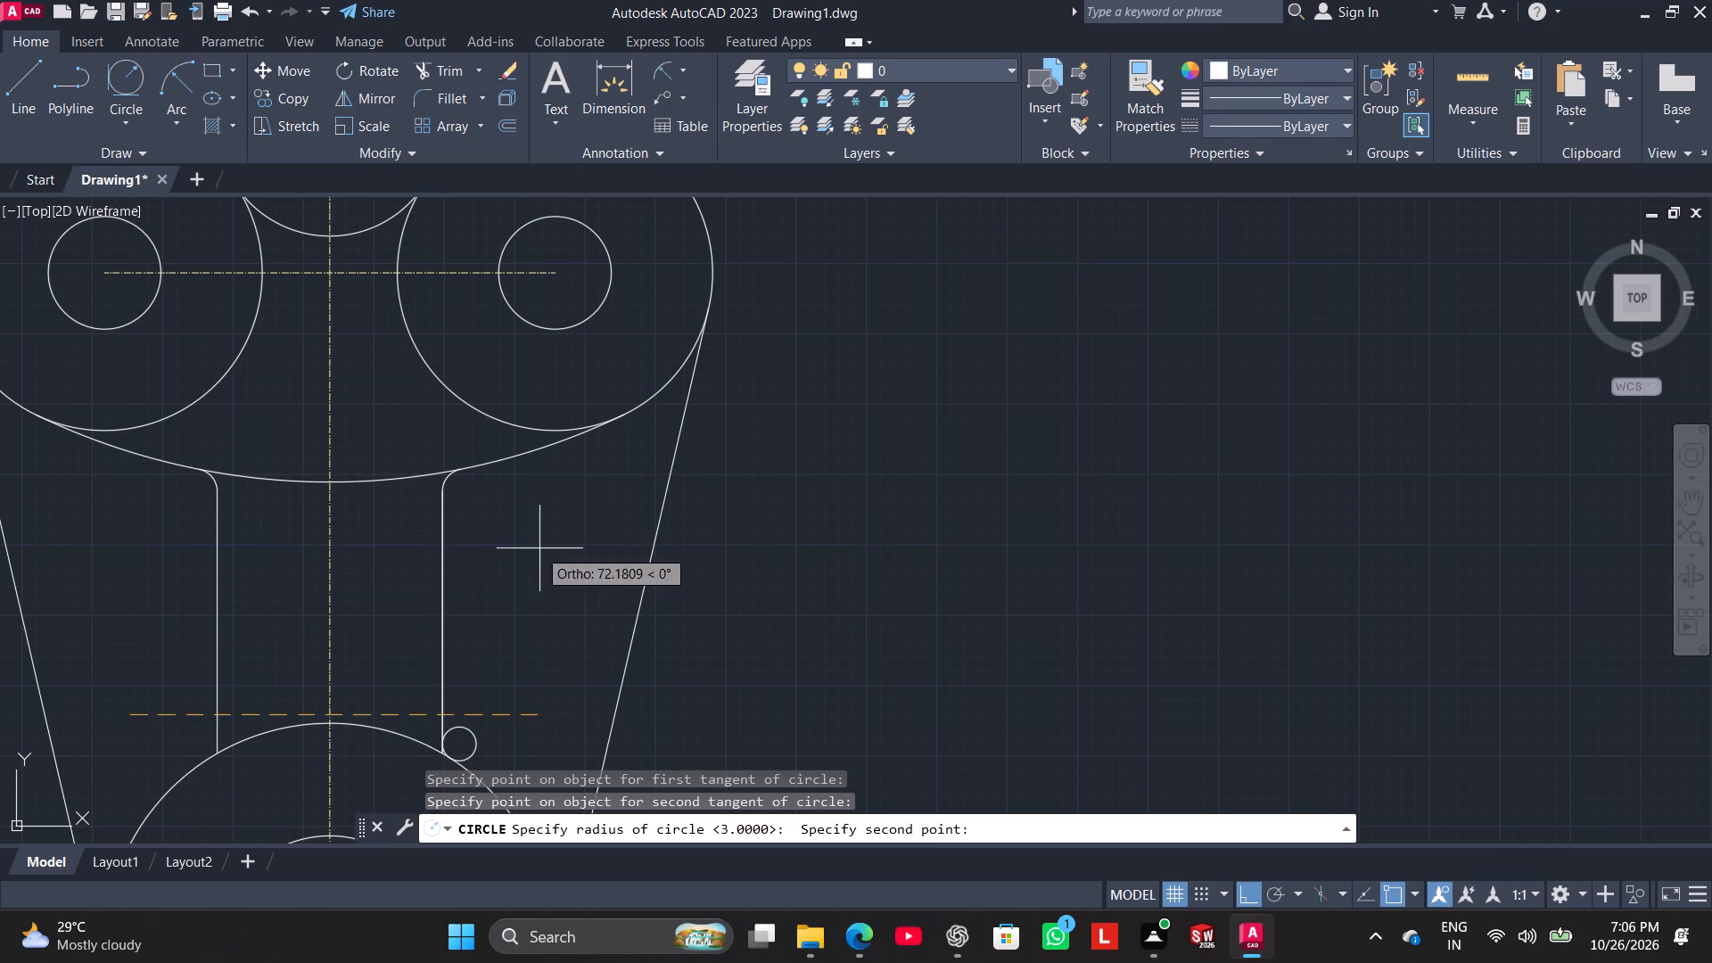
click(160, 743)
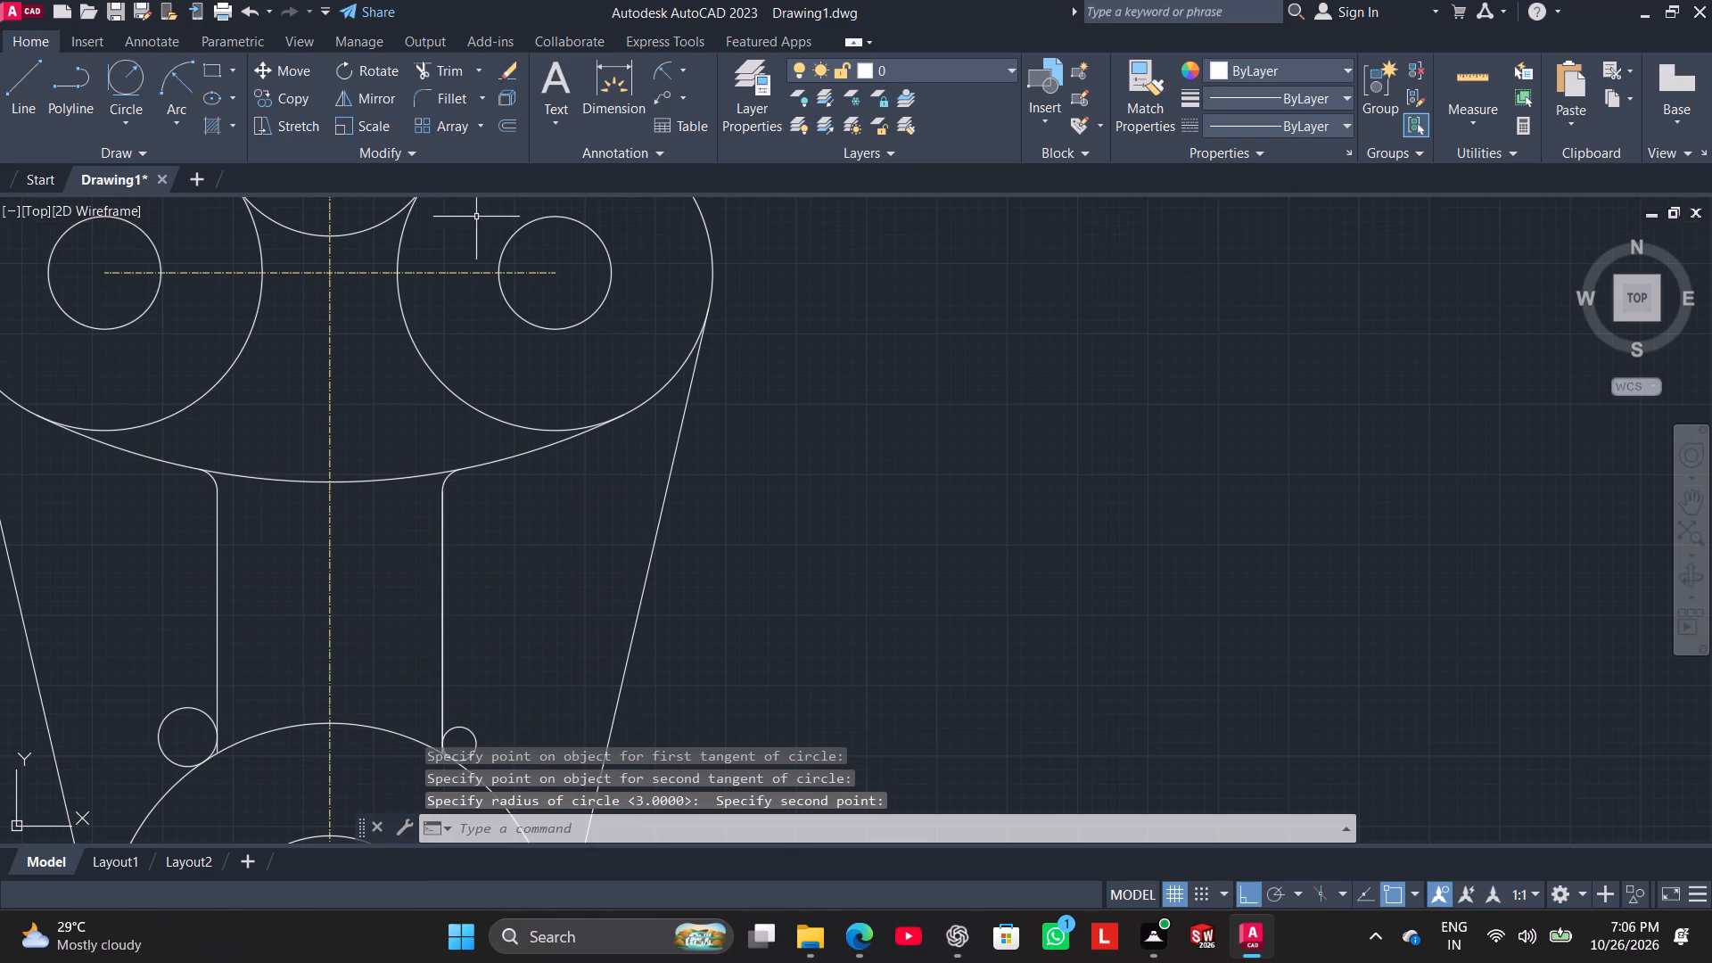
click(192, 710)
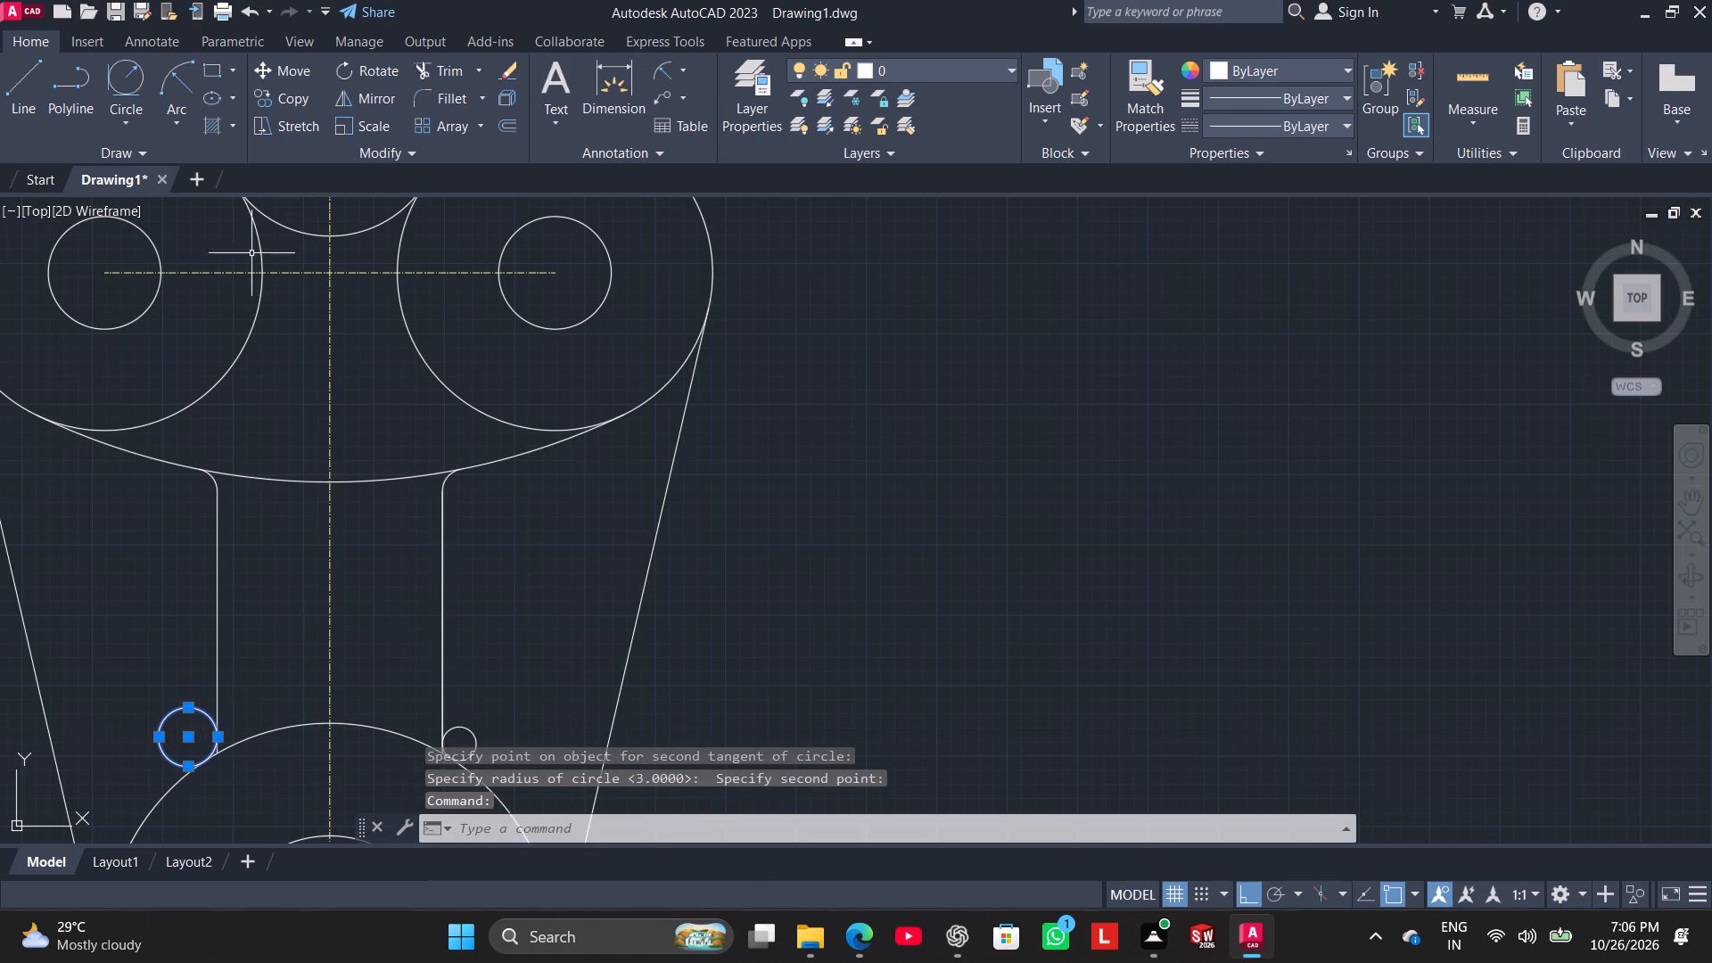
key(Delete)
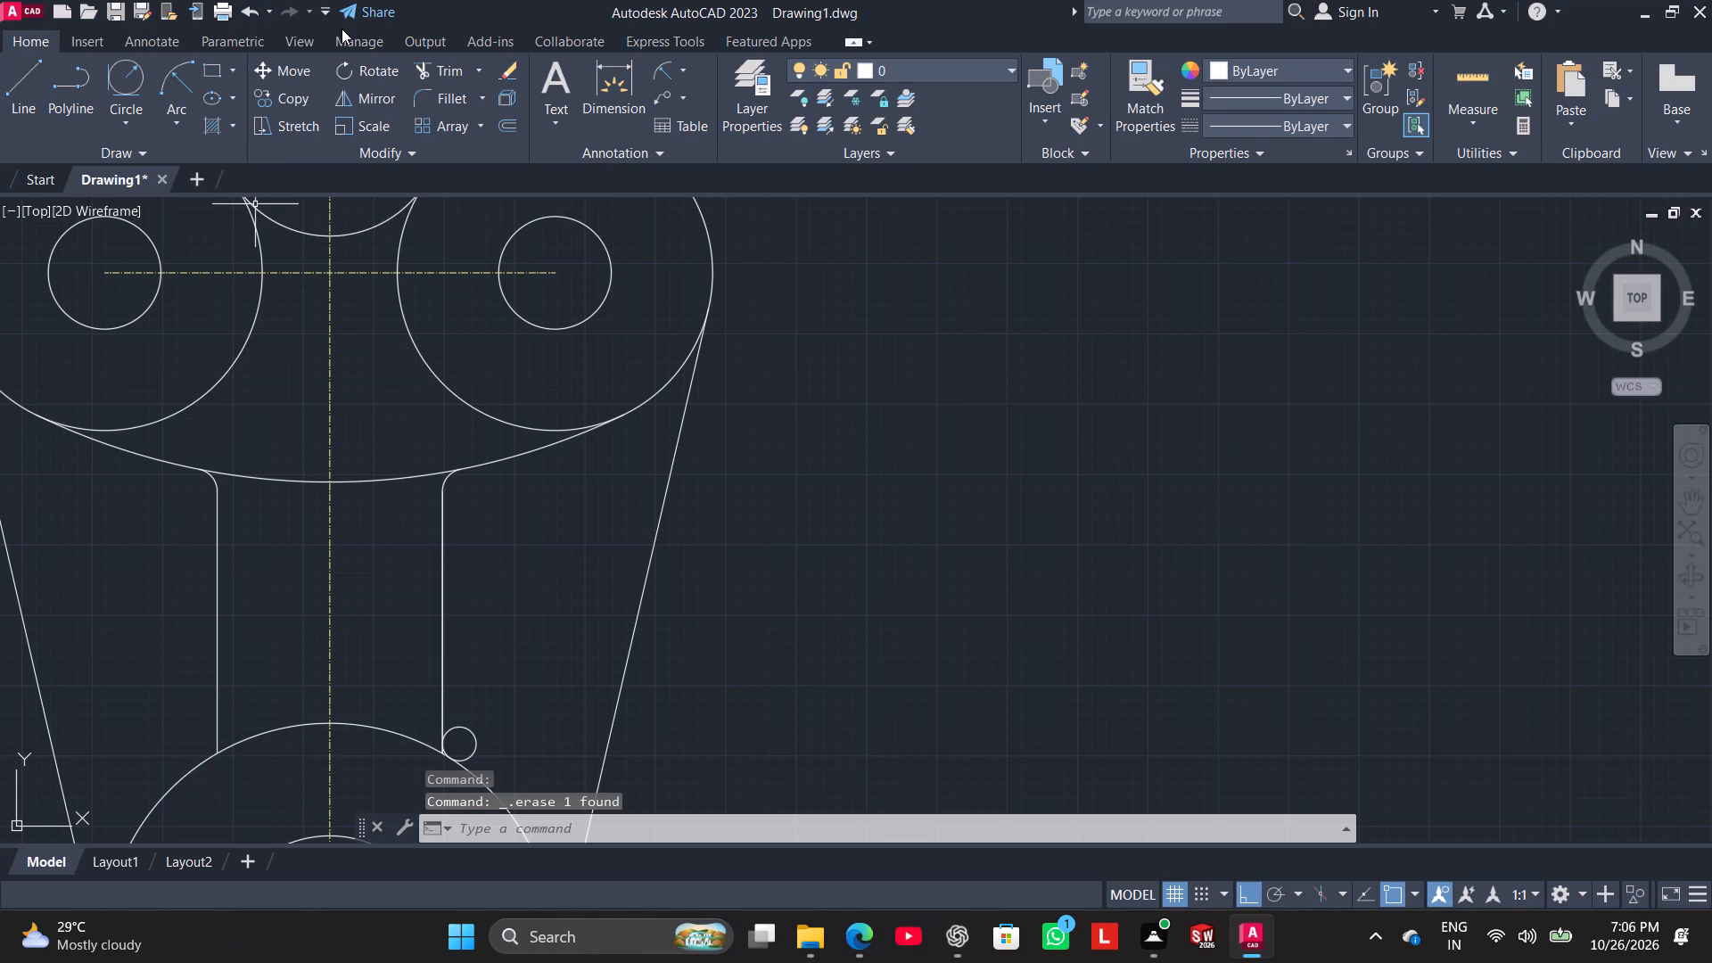
Draw a radius 3 circle tangent to the bottom outer circle and the left vertical line's lower end.
click(135, 65)
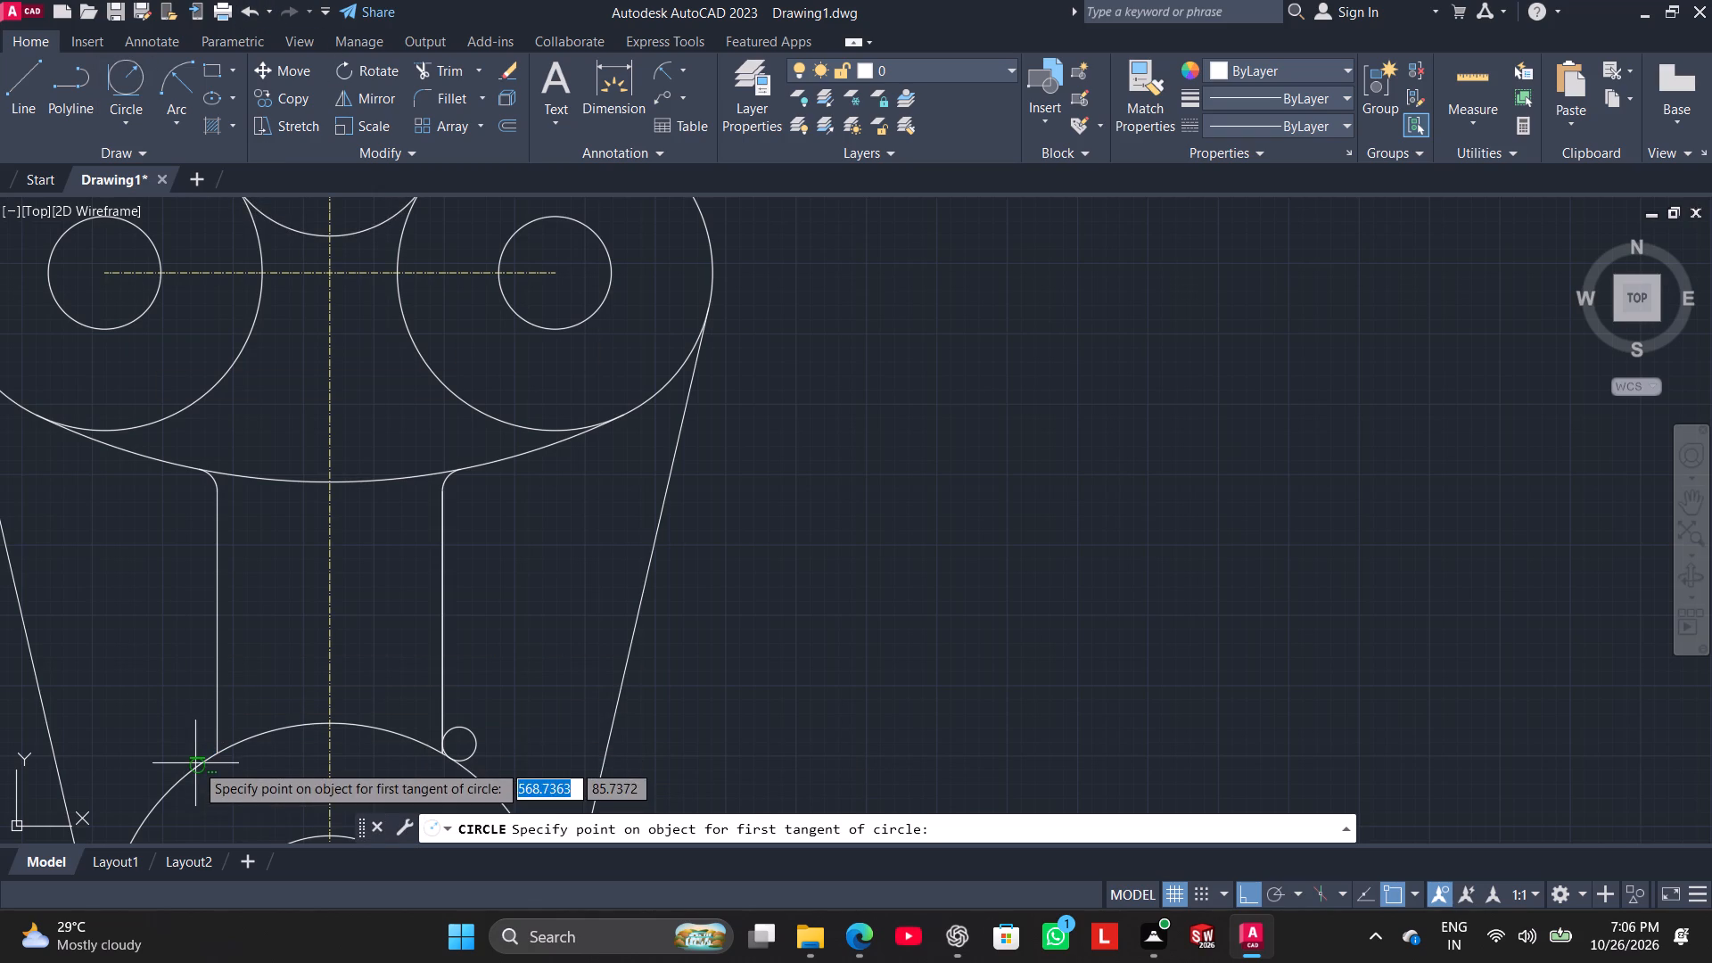
click(195, 763)
click(208, 720)
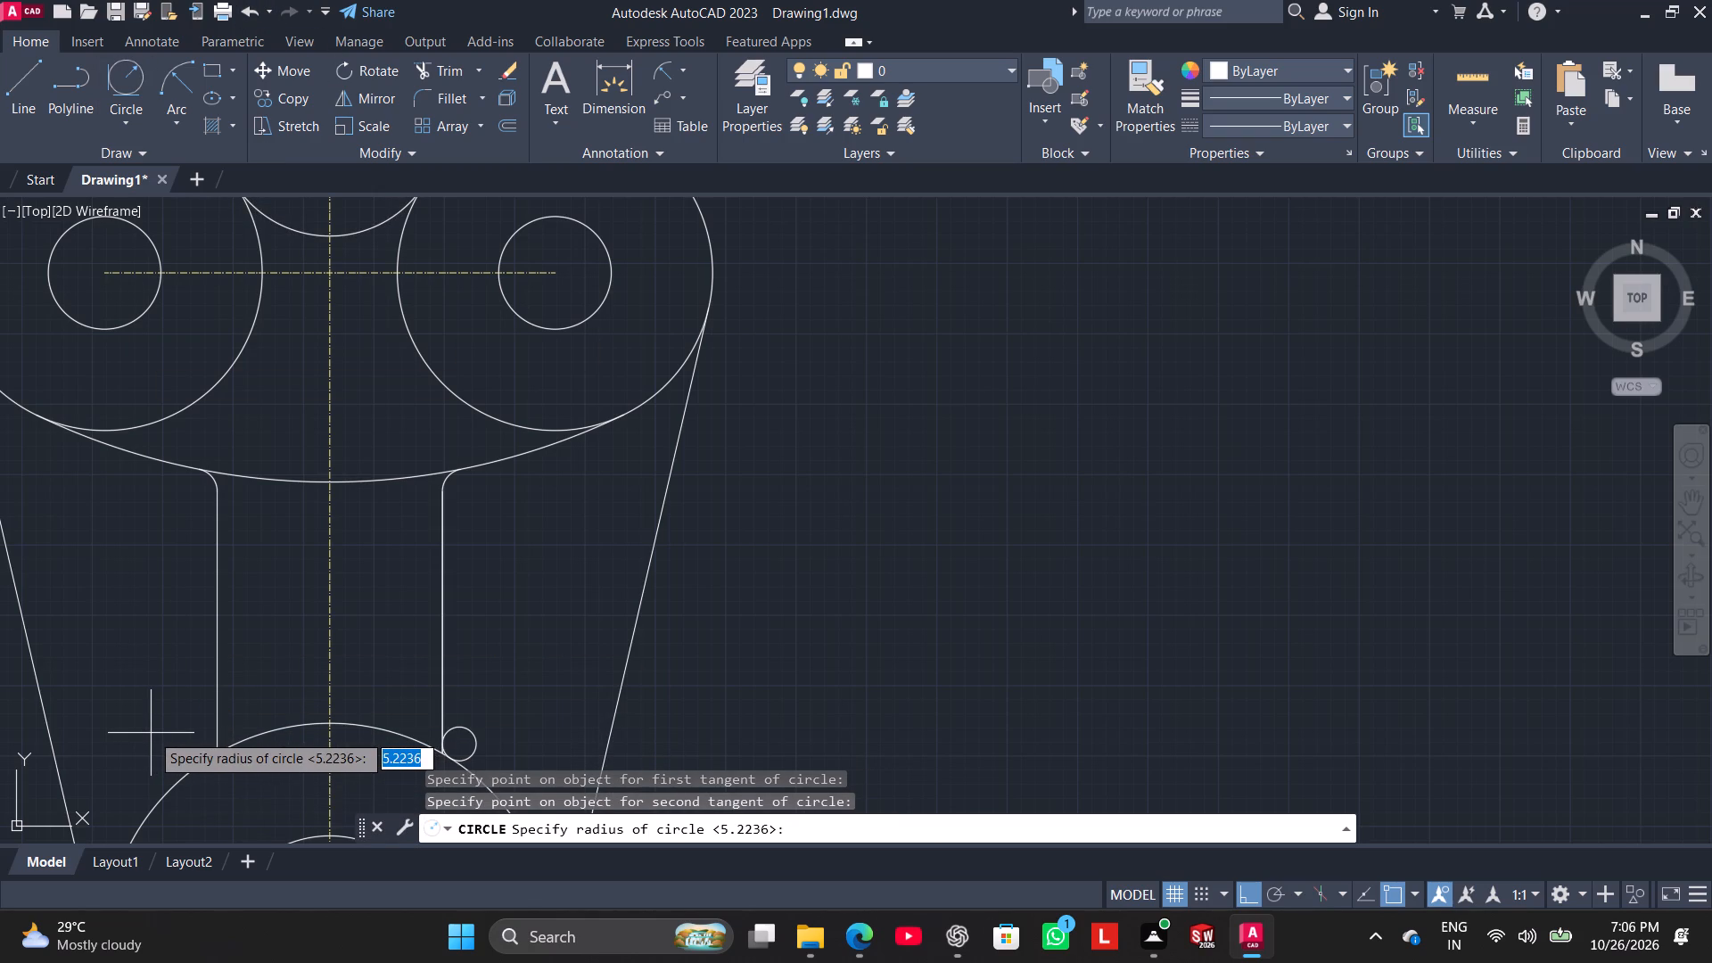
key(3)
key(Return)
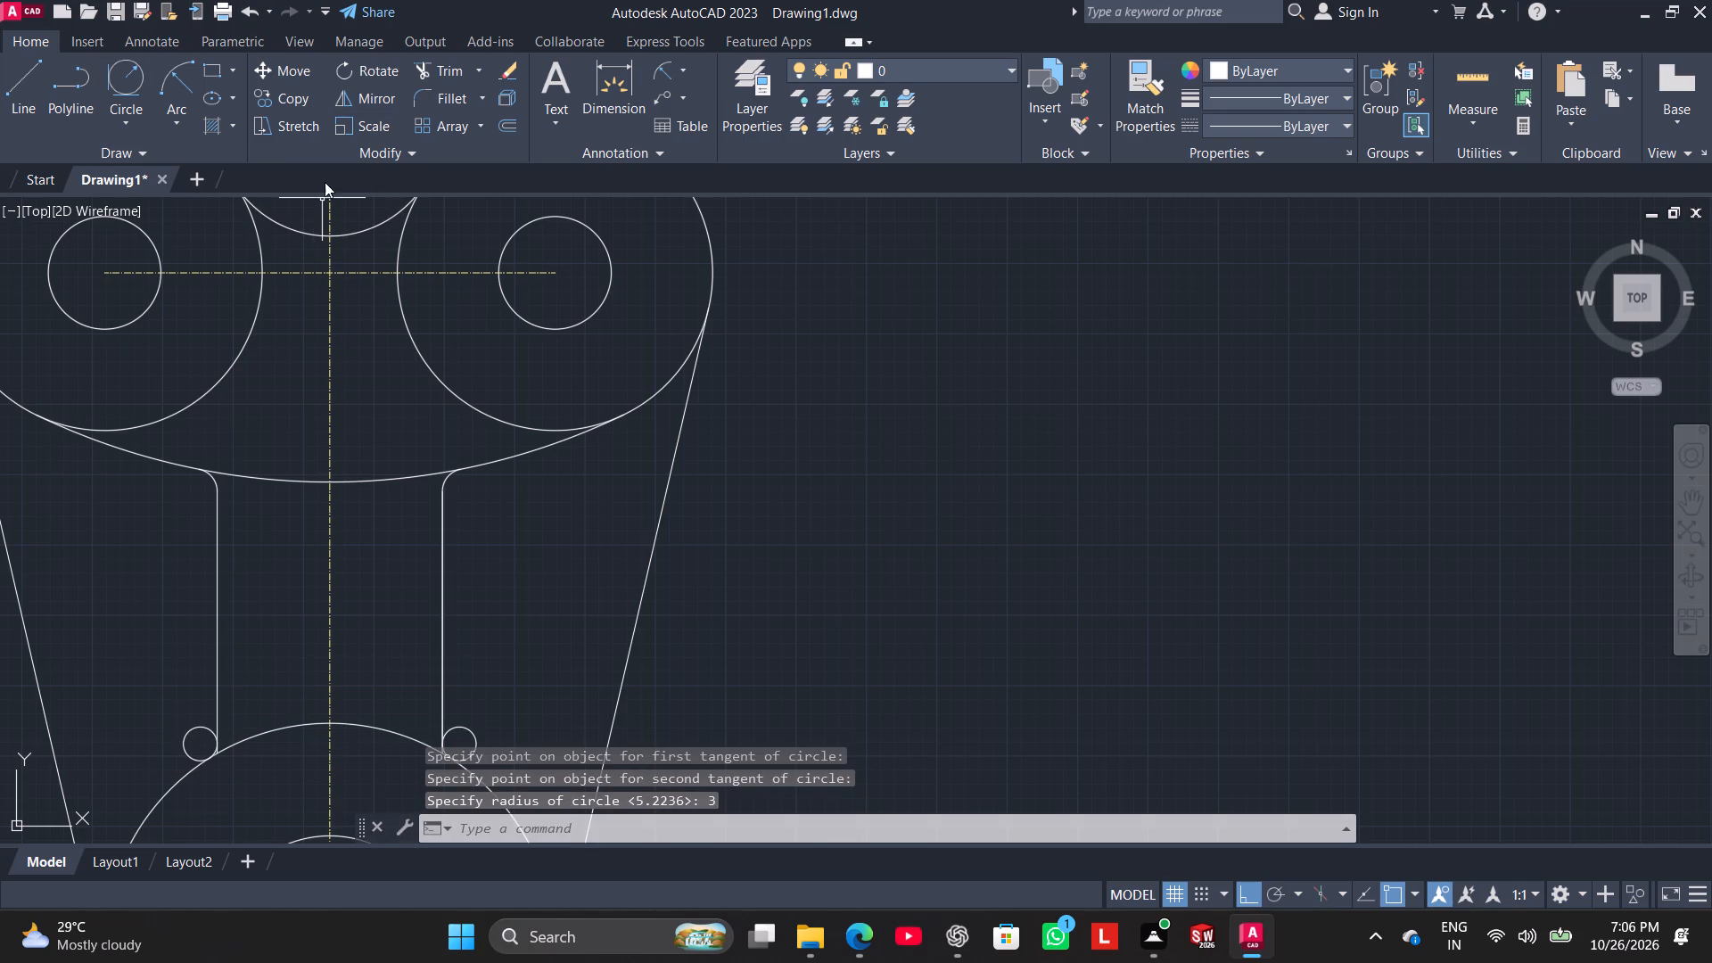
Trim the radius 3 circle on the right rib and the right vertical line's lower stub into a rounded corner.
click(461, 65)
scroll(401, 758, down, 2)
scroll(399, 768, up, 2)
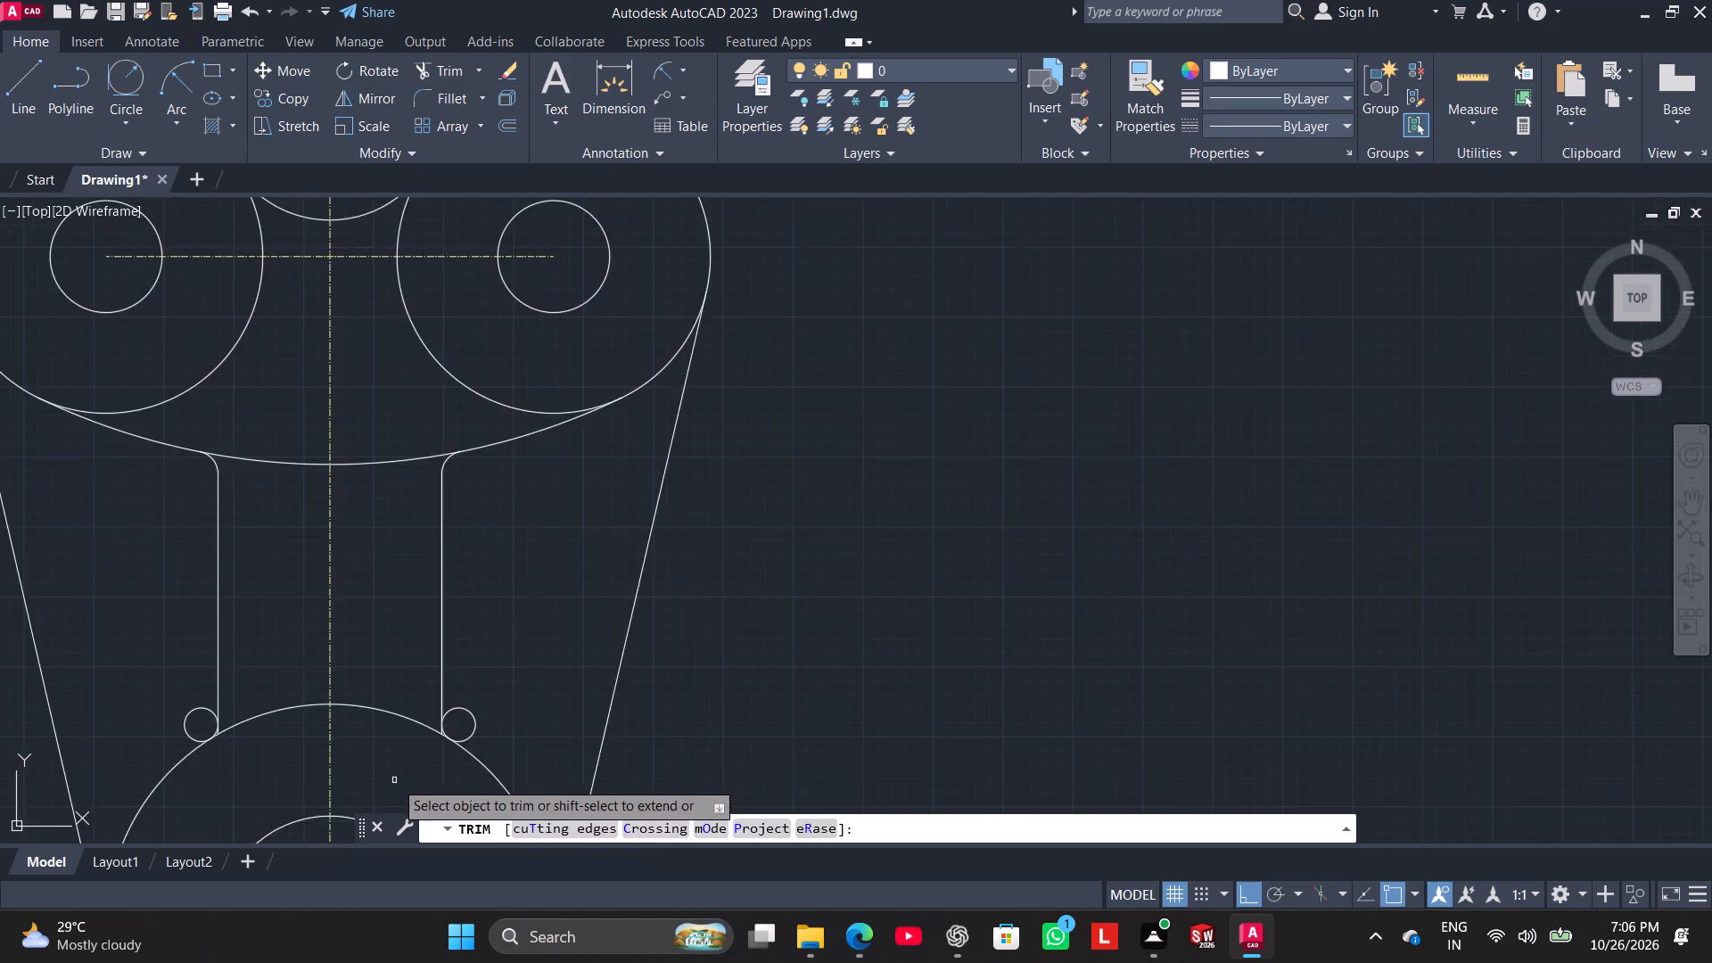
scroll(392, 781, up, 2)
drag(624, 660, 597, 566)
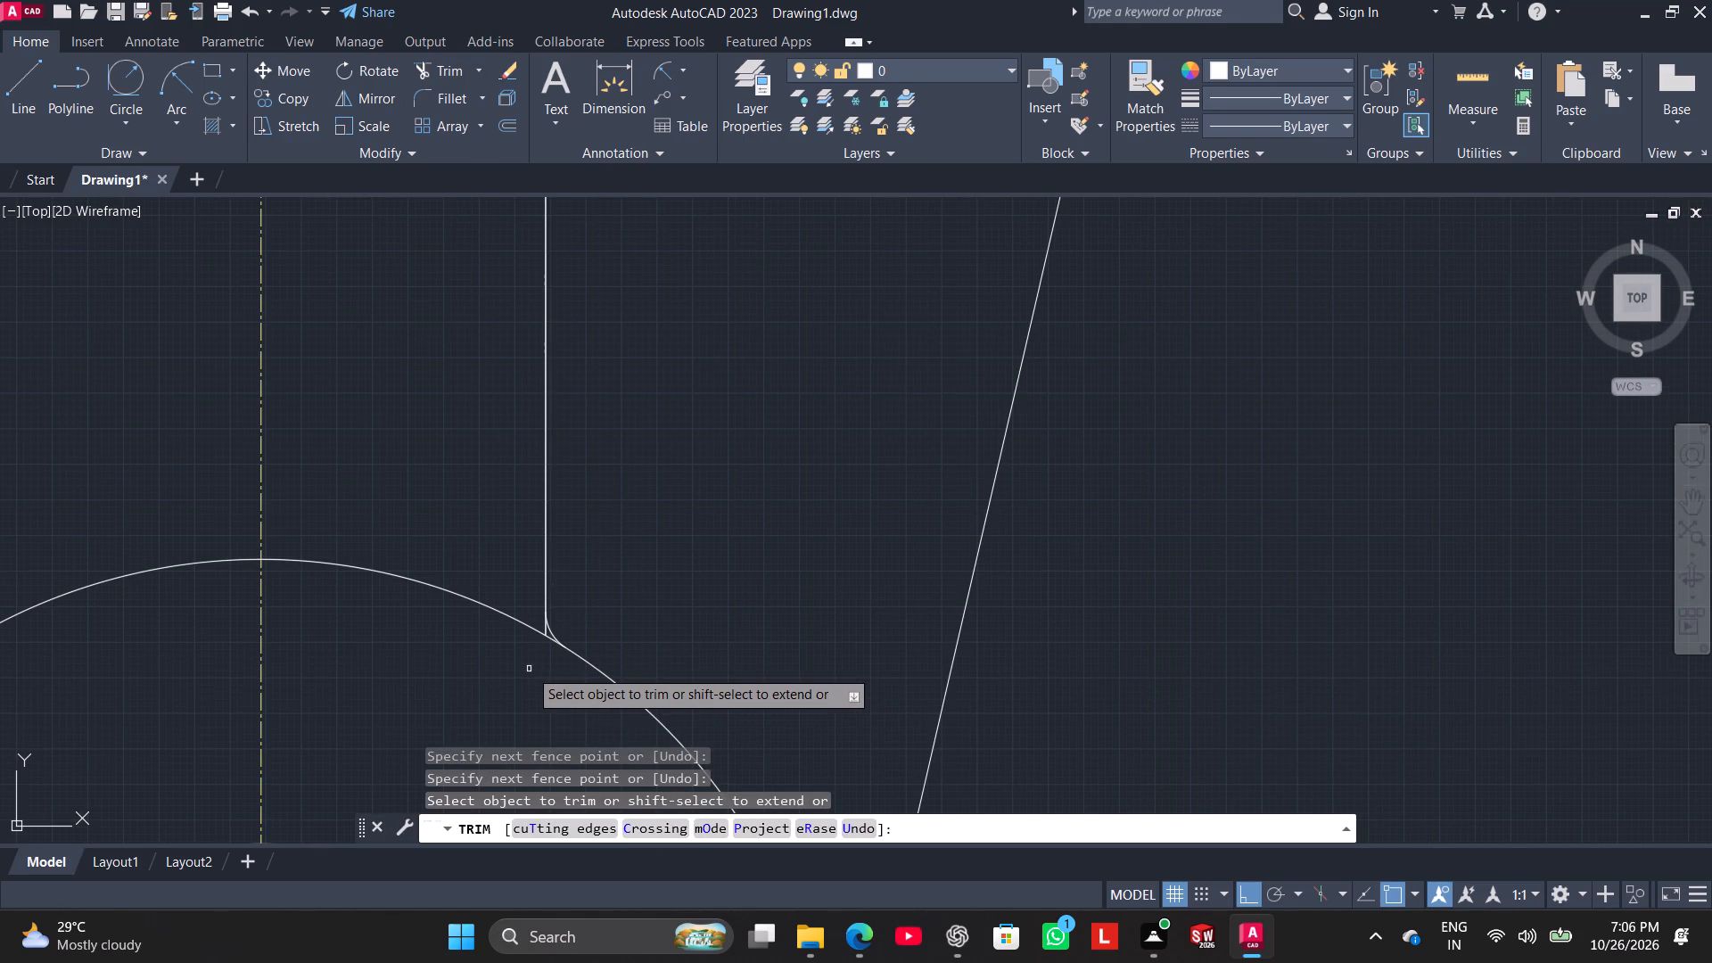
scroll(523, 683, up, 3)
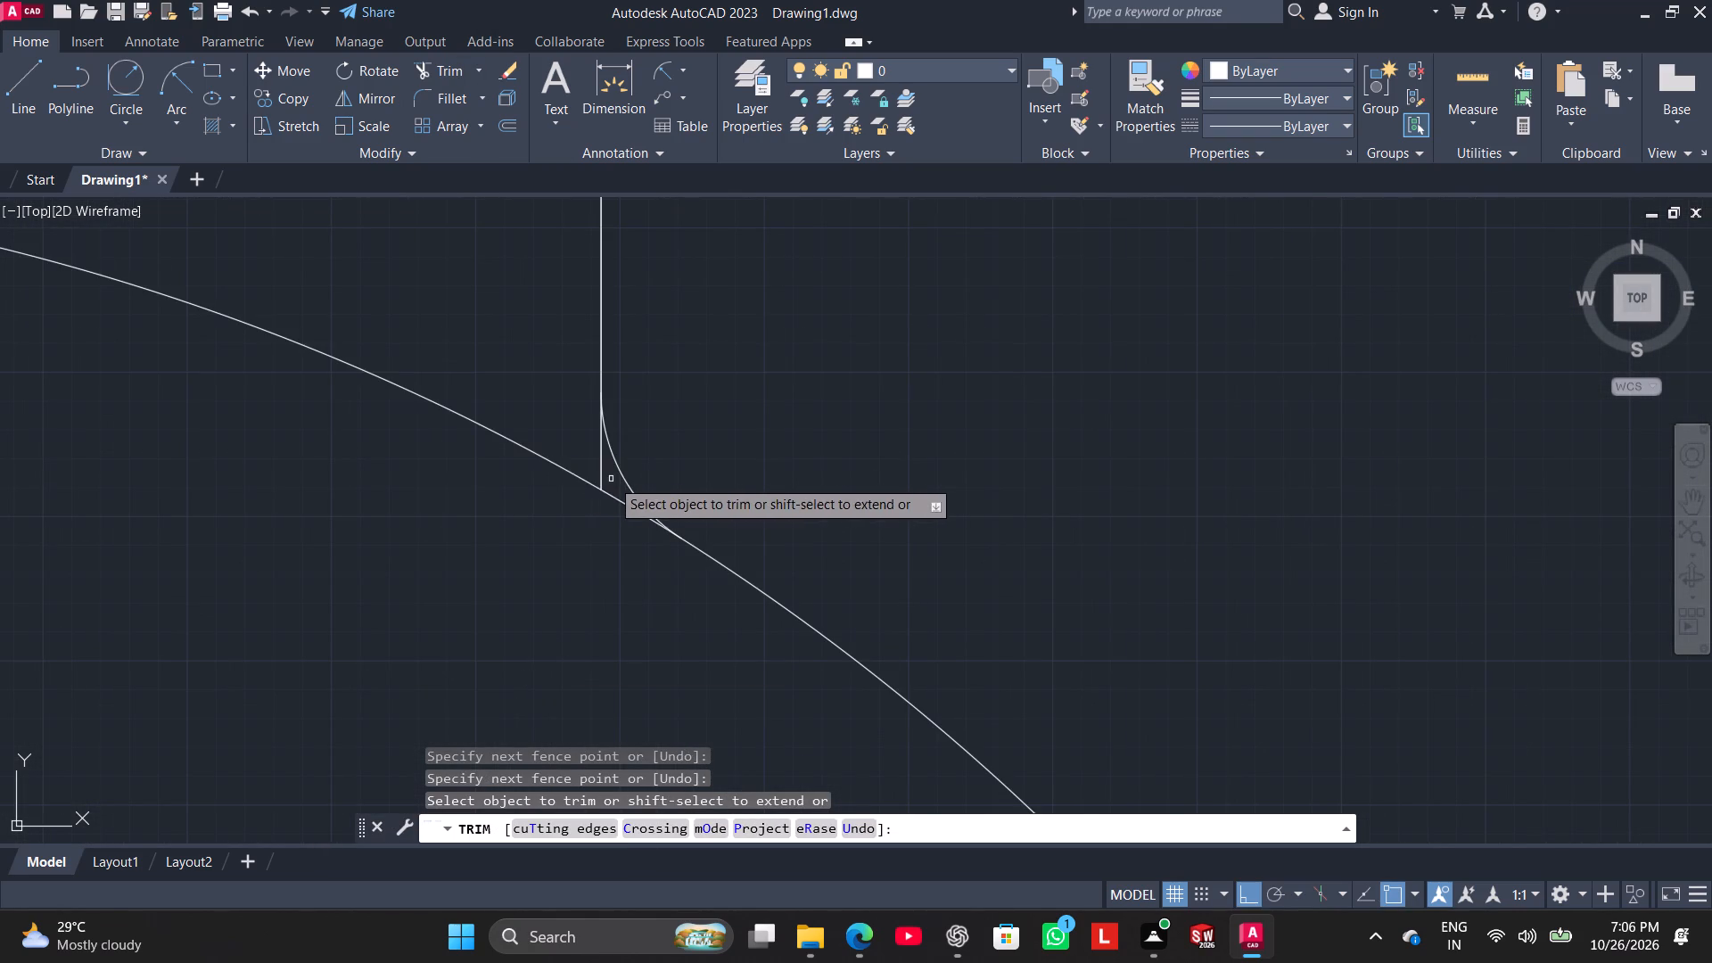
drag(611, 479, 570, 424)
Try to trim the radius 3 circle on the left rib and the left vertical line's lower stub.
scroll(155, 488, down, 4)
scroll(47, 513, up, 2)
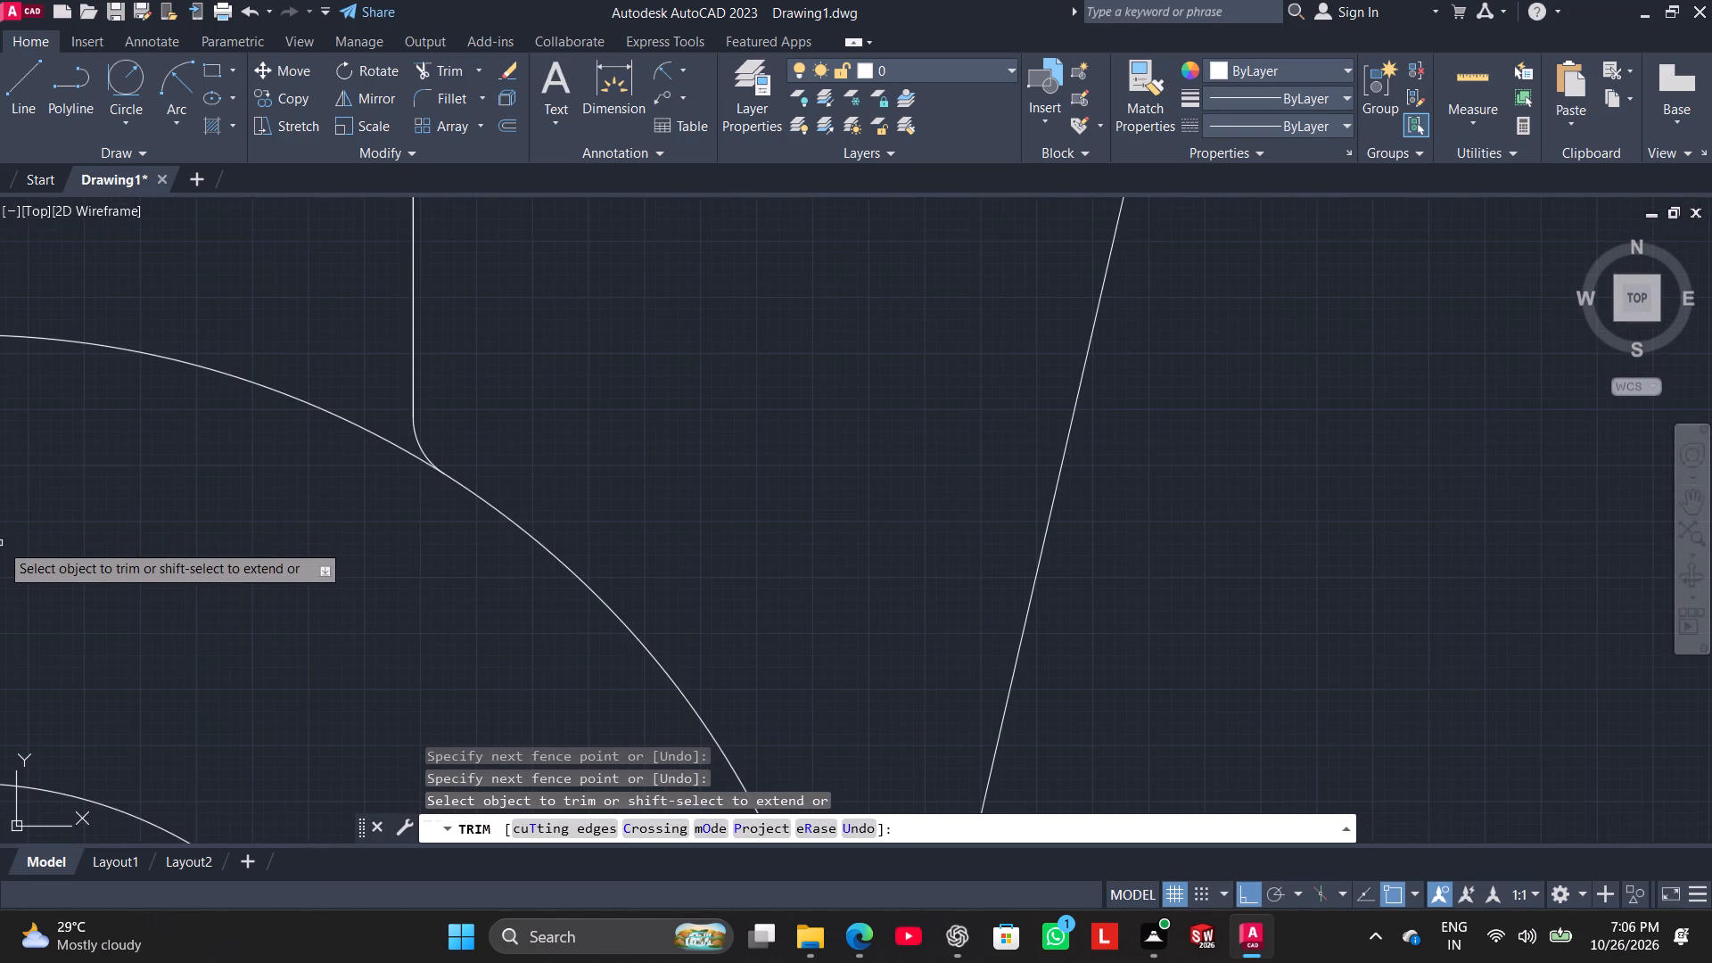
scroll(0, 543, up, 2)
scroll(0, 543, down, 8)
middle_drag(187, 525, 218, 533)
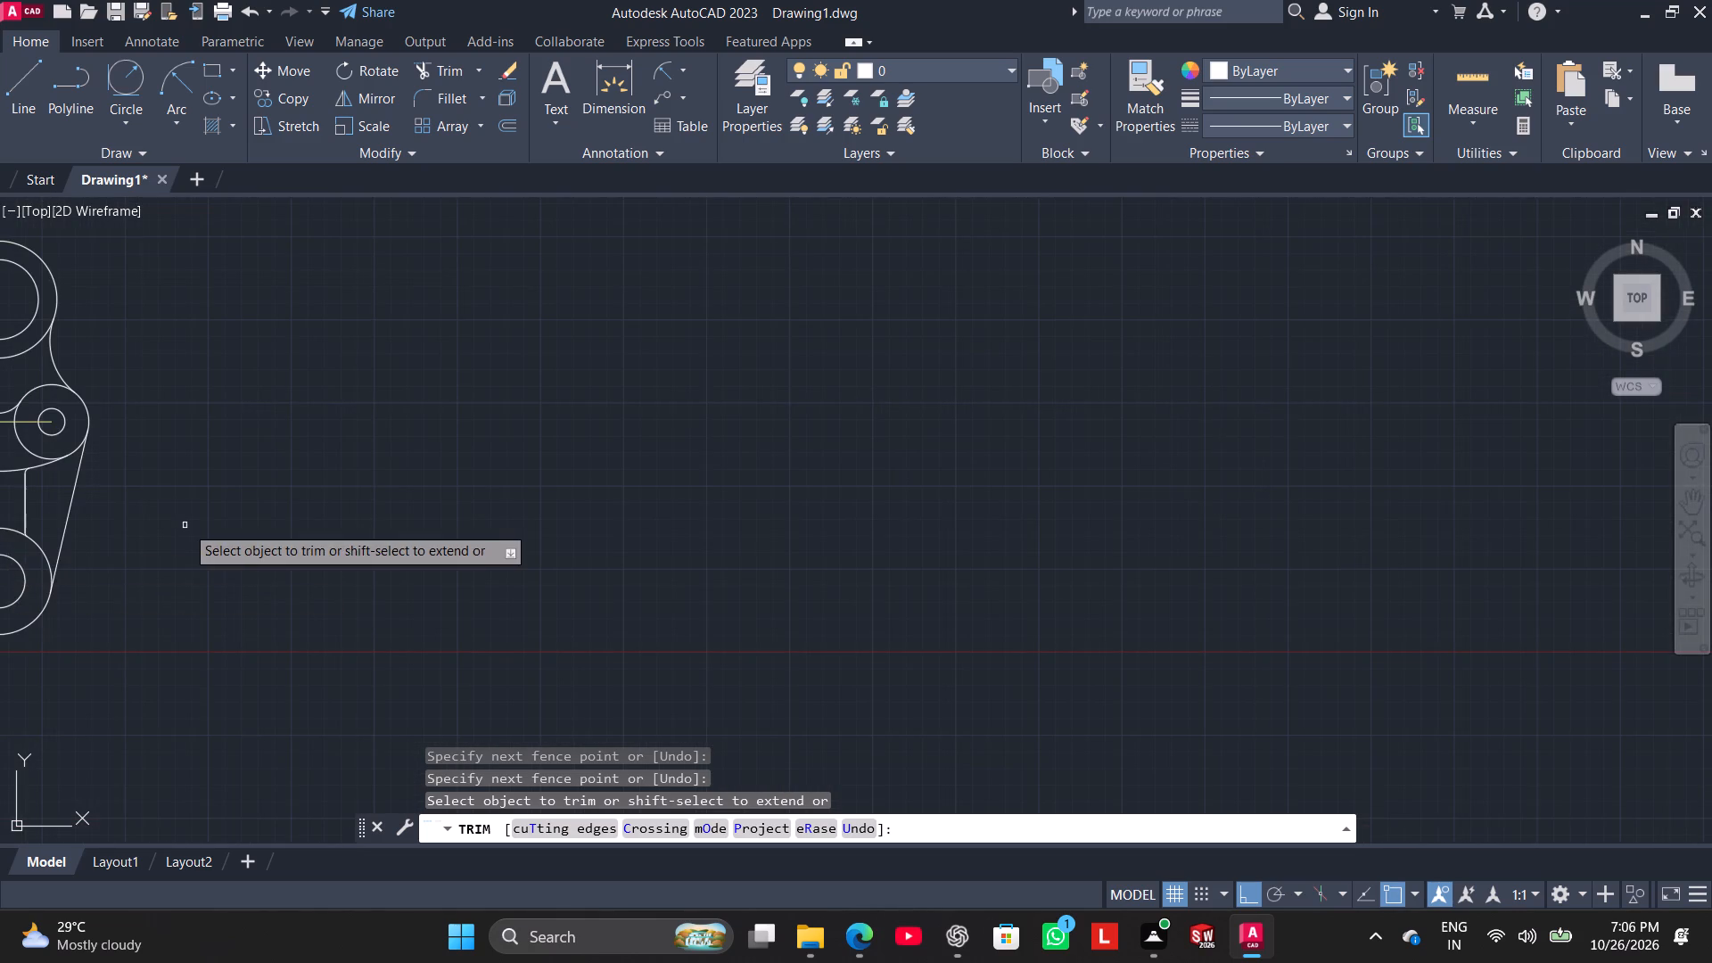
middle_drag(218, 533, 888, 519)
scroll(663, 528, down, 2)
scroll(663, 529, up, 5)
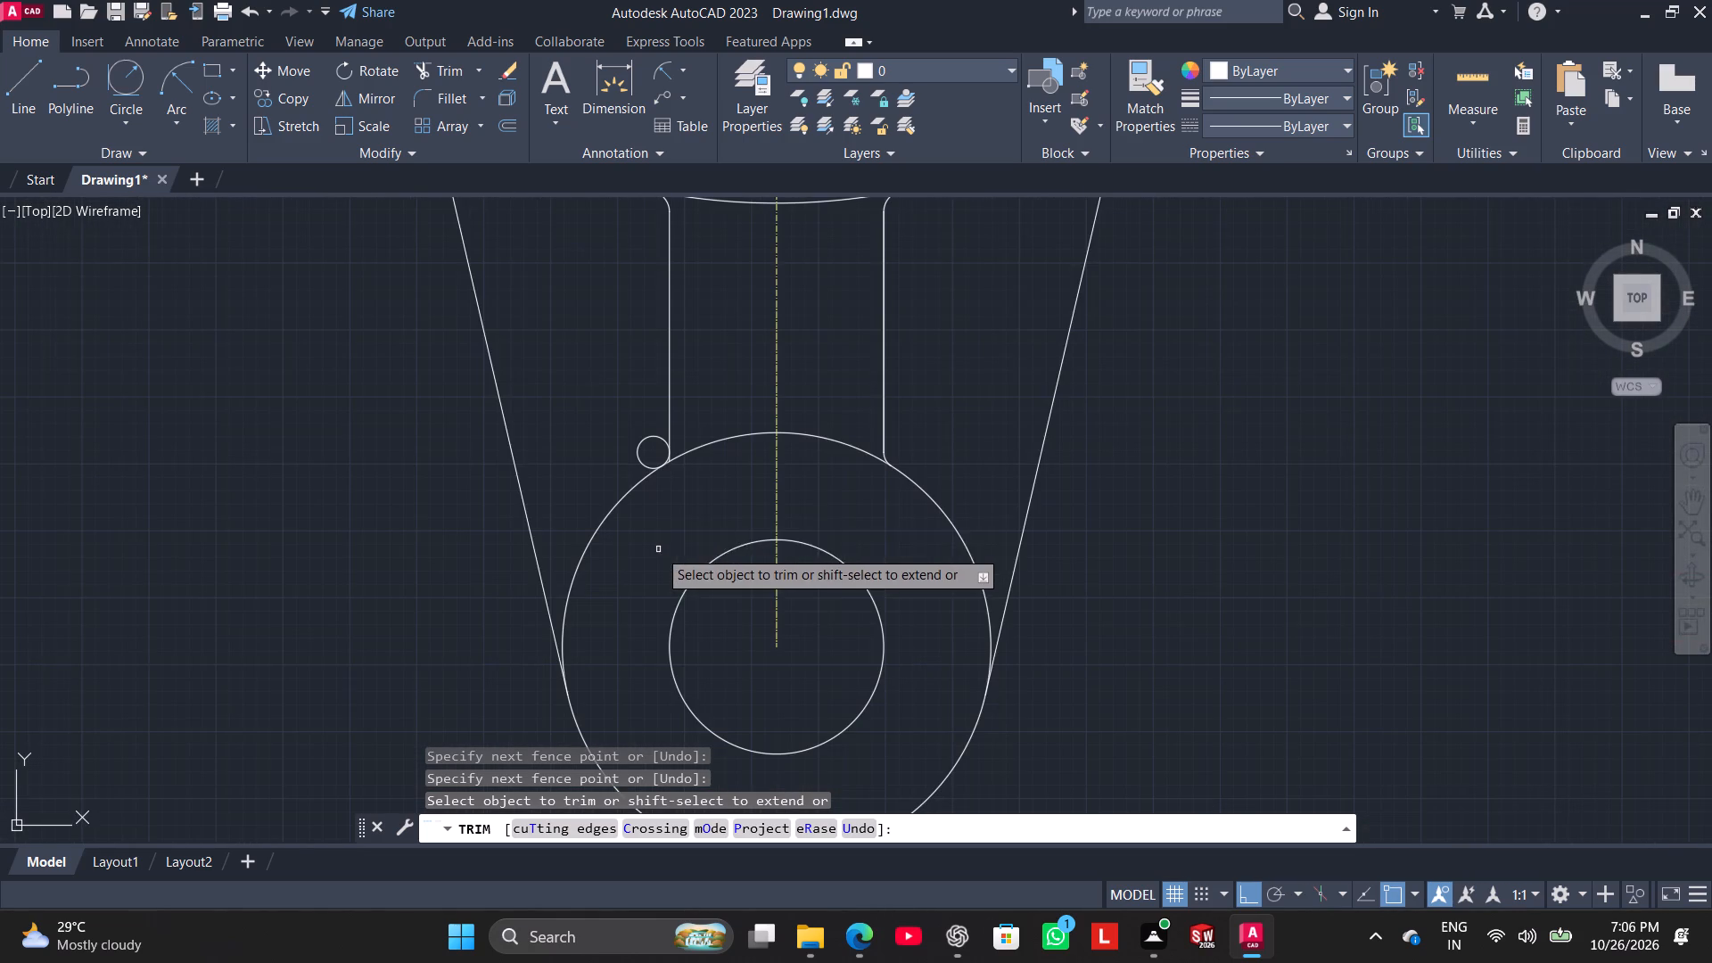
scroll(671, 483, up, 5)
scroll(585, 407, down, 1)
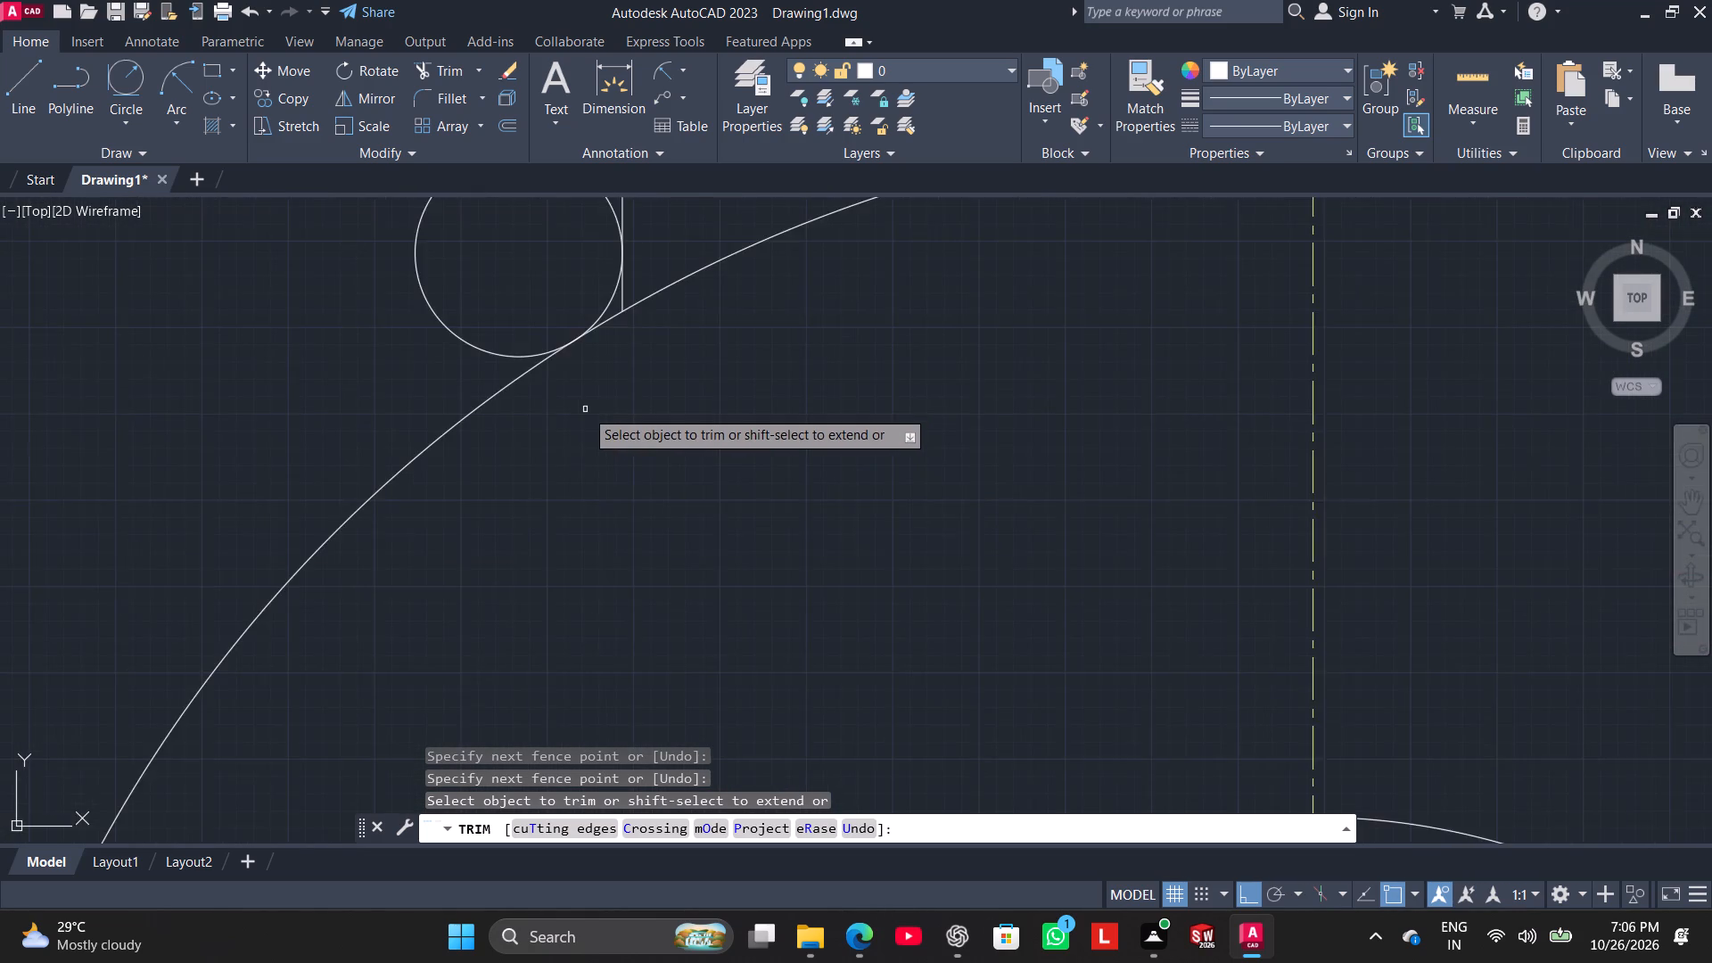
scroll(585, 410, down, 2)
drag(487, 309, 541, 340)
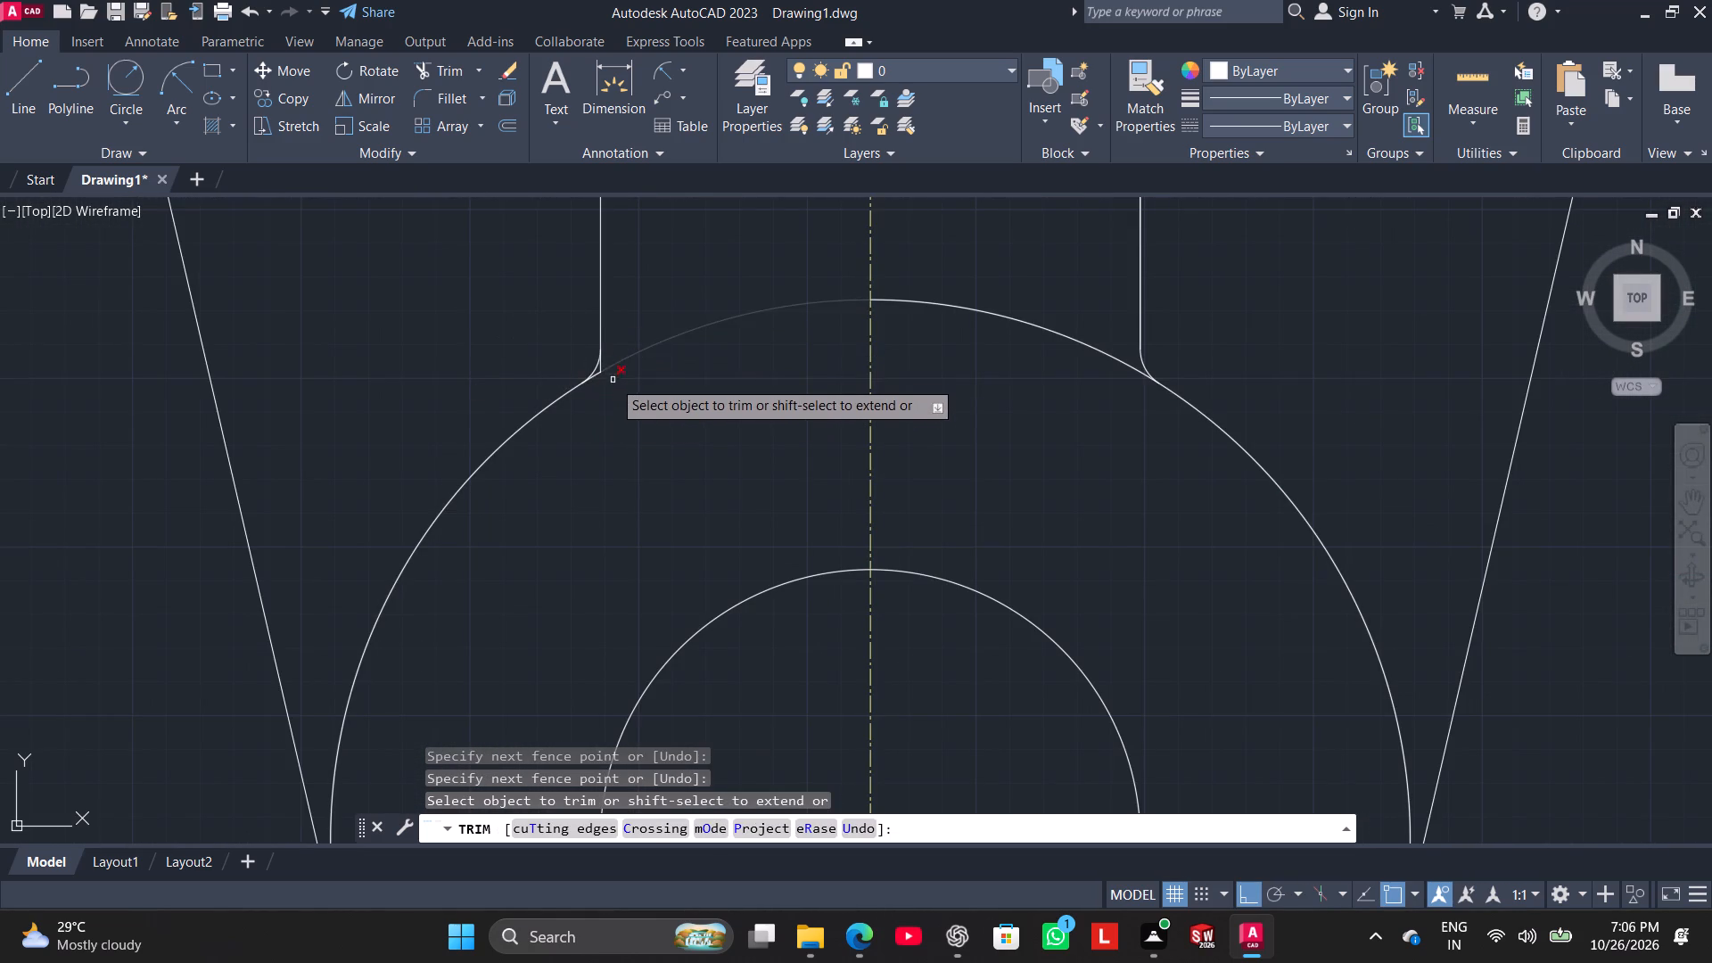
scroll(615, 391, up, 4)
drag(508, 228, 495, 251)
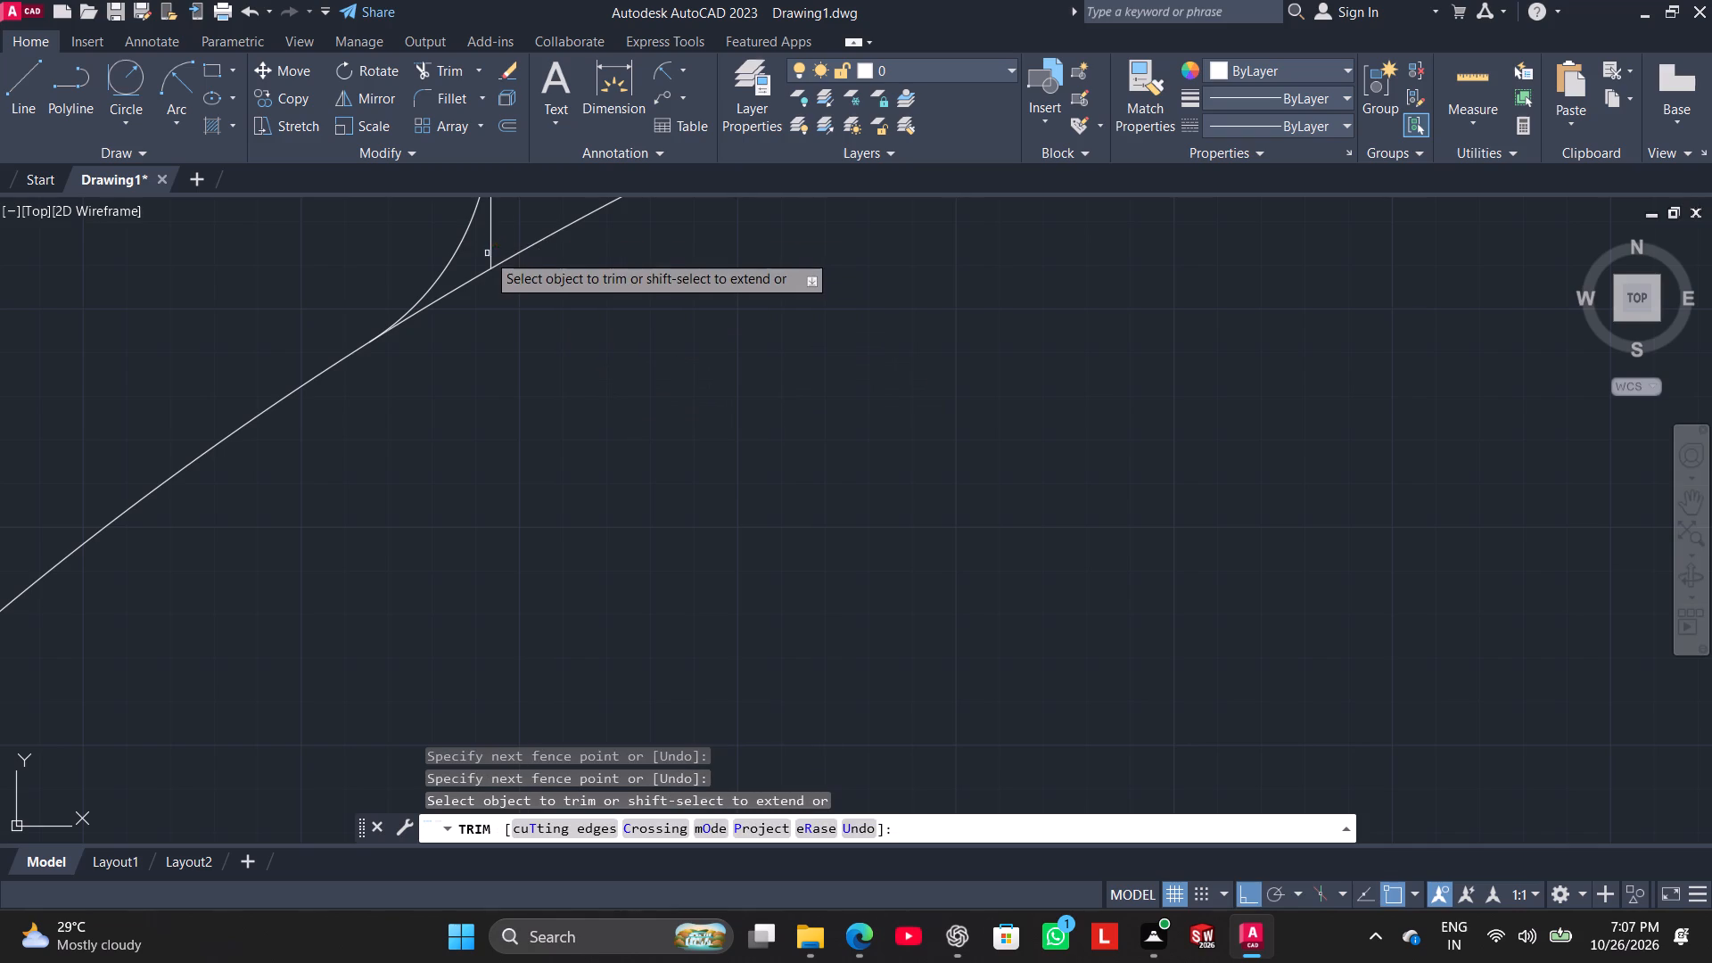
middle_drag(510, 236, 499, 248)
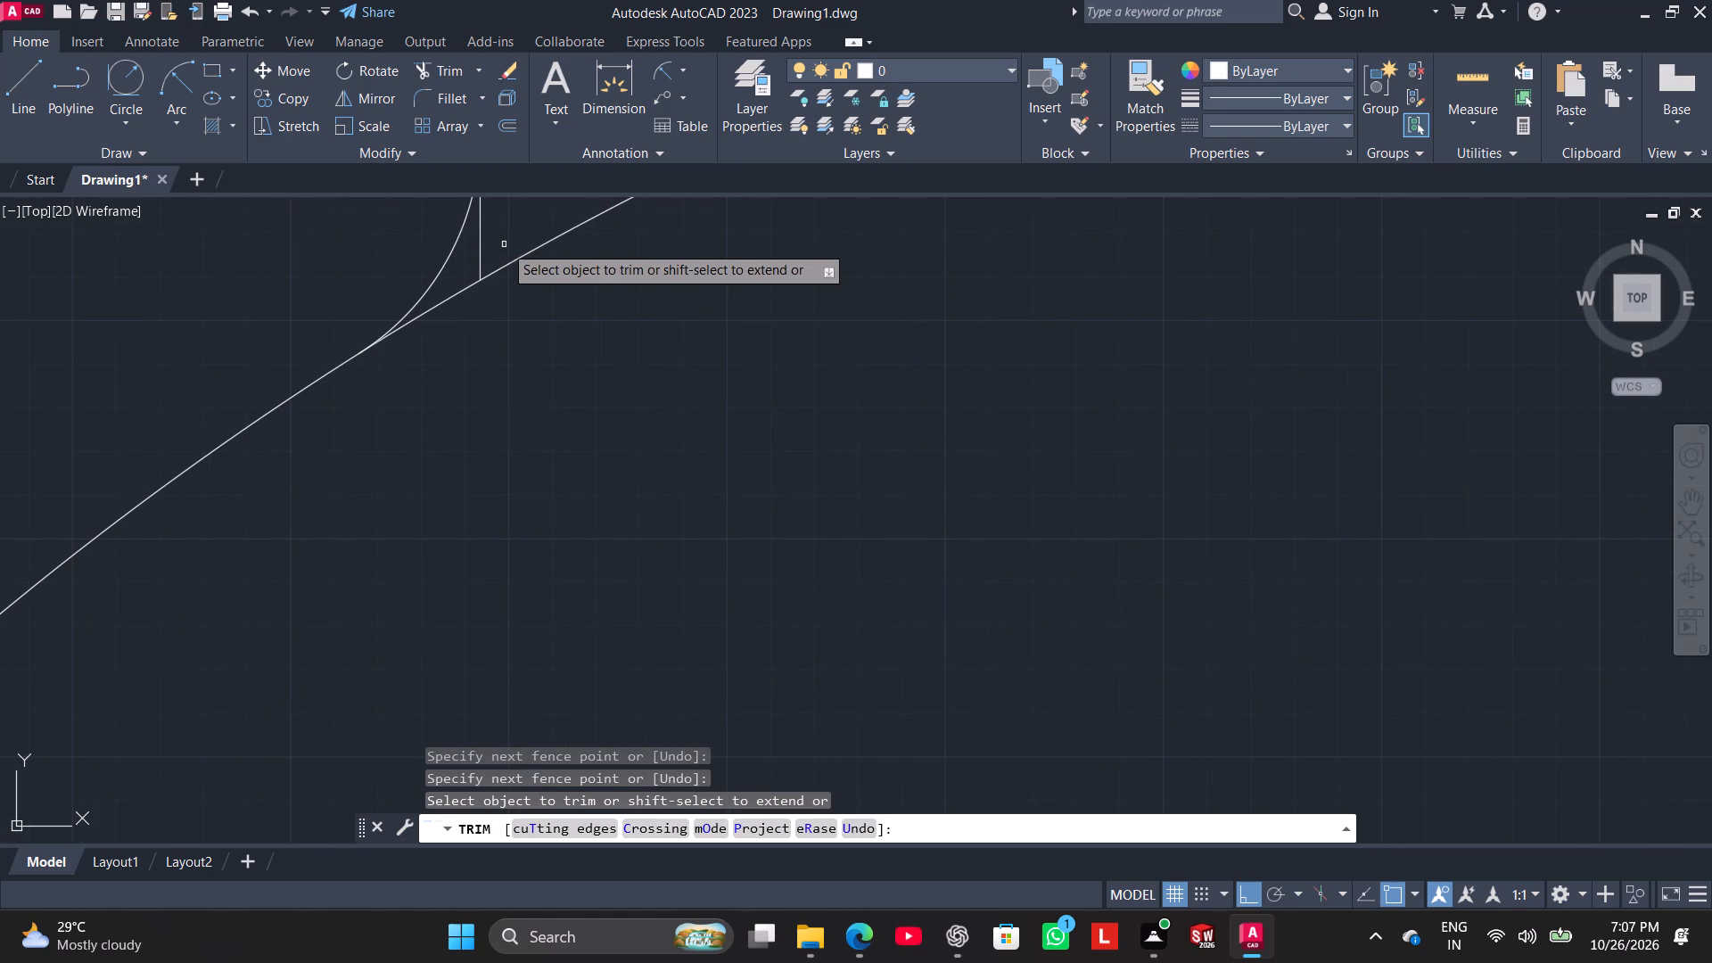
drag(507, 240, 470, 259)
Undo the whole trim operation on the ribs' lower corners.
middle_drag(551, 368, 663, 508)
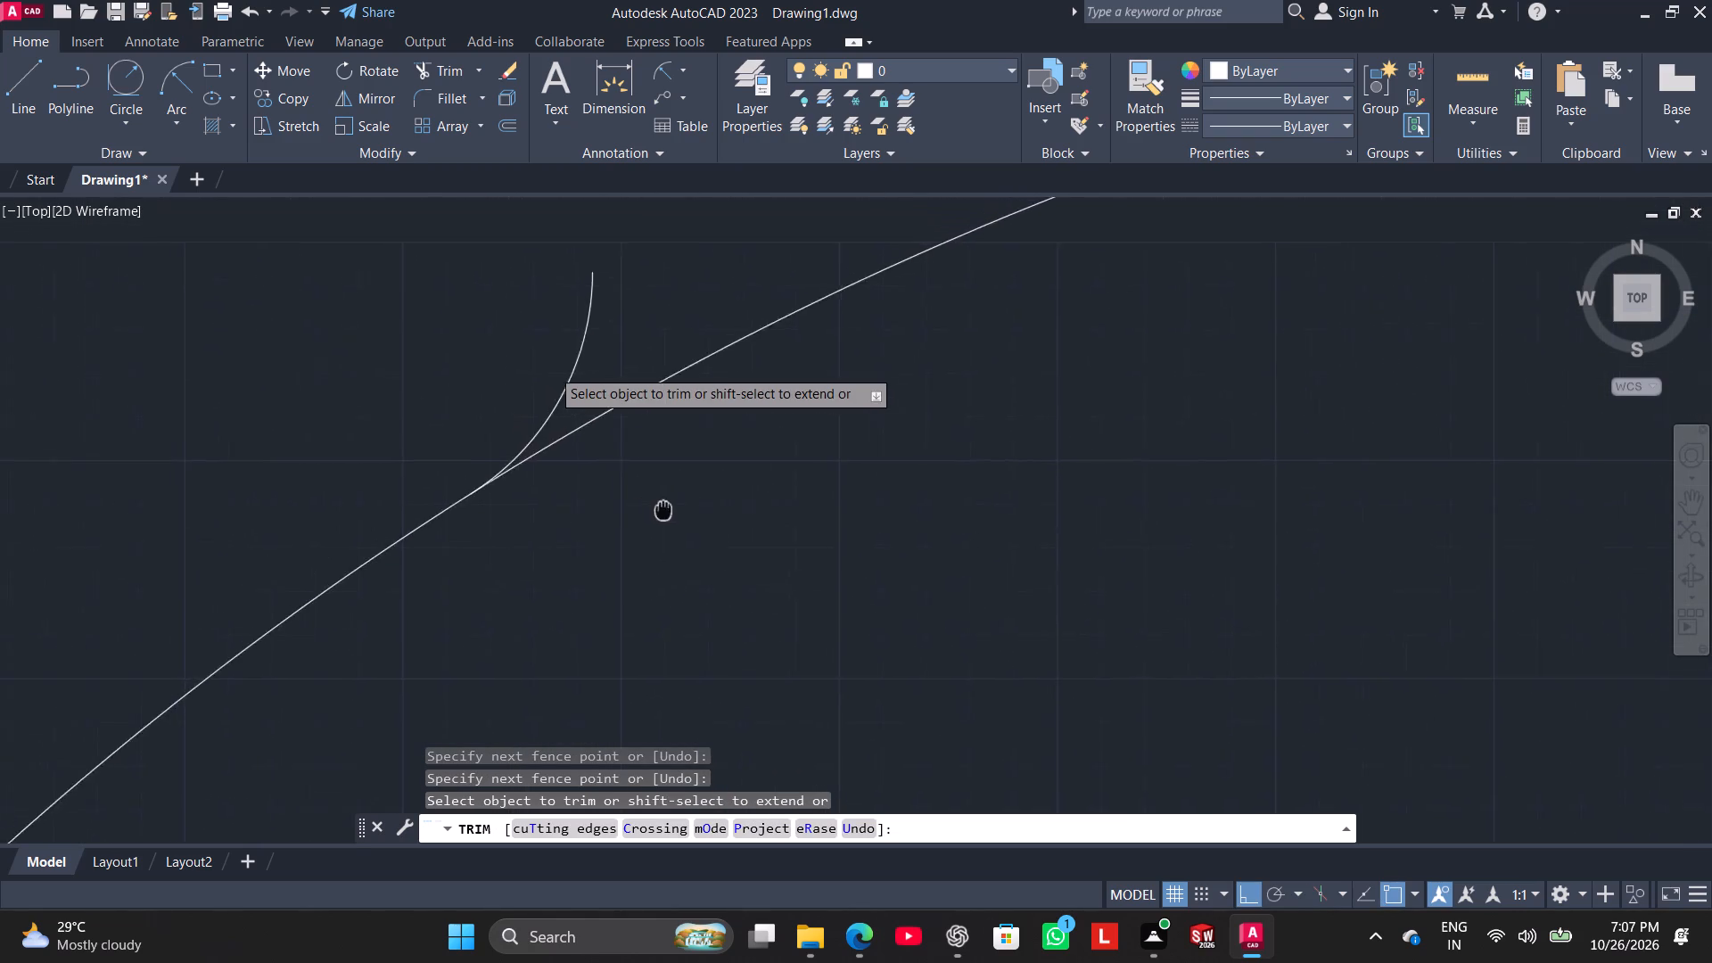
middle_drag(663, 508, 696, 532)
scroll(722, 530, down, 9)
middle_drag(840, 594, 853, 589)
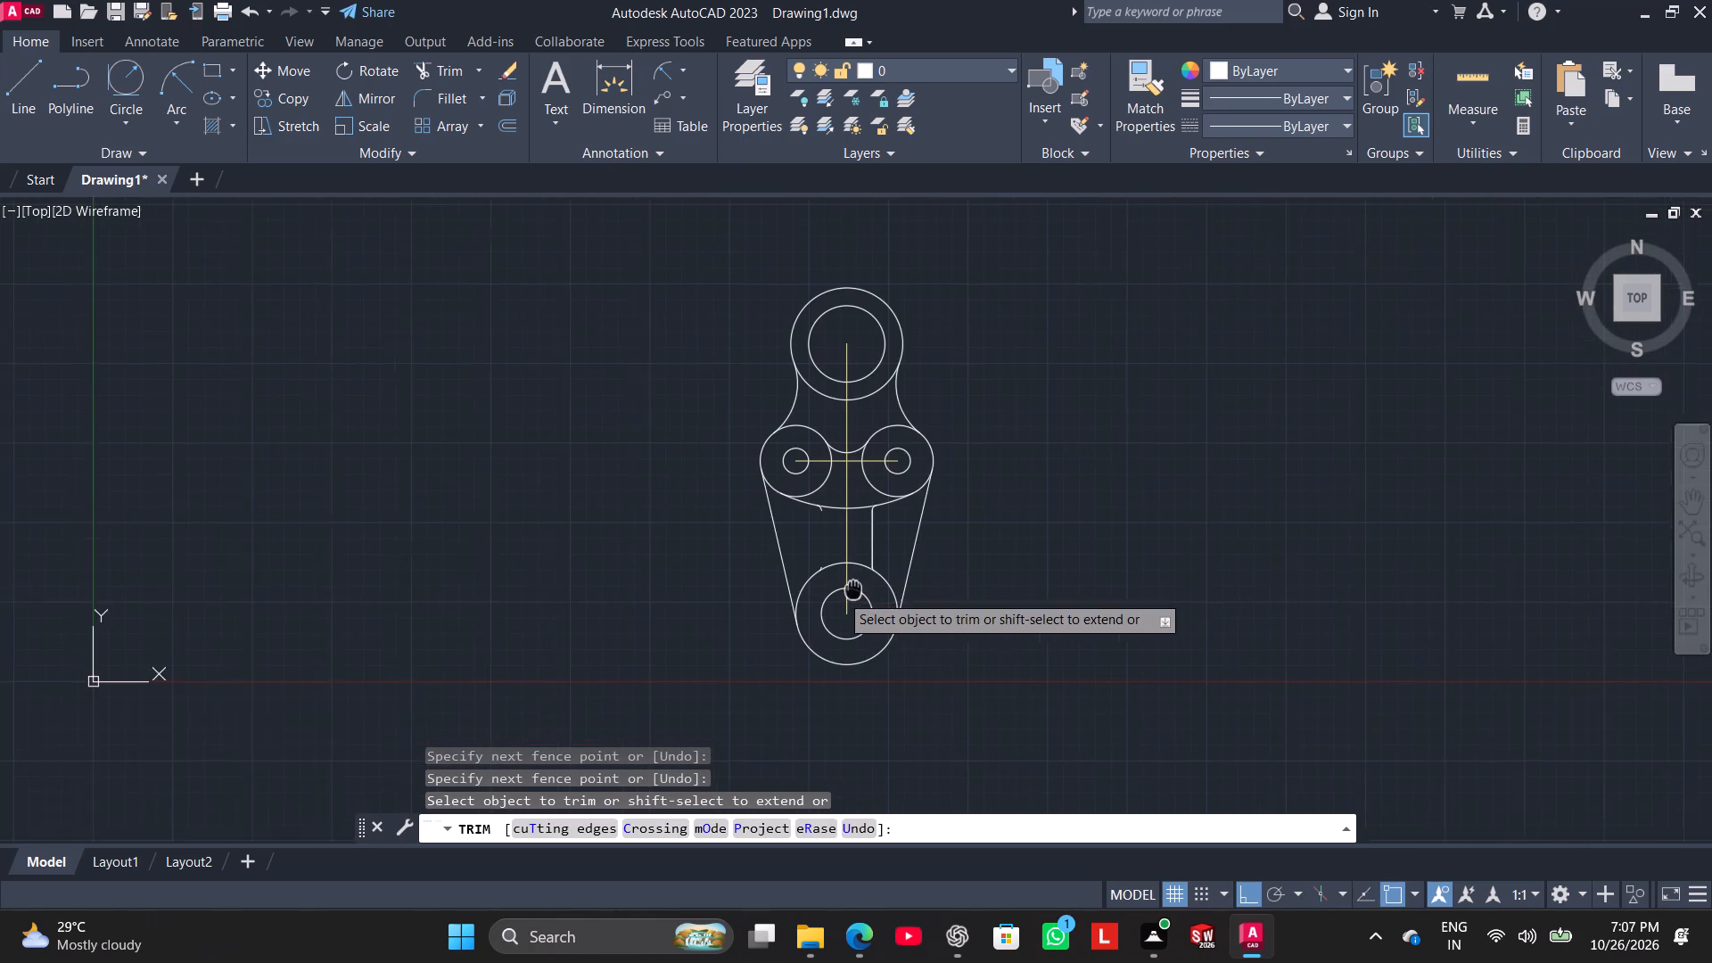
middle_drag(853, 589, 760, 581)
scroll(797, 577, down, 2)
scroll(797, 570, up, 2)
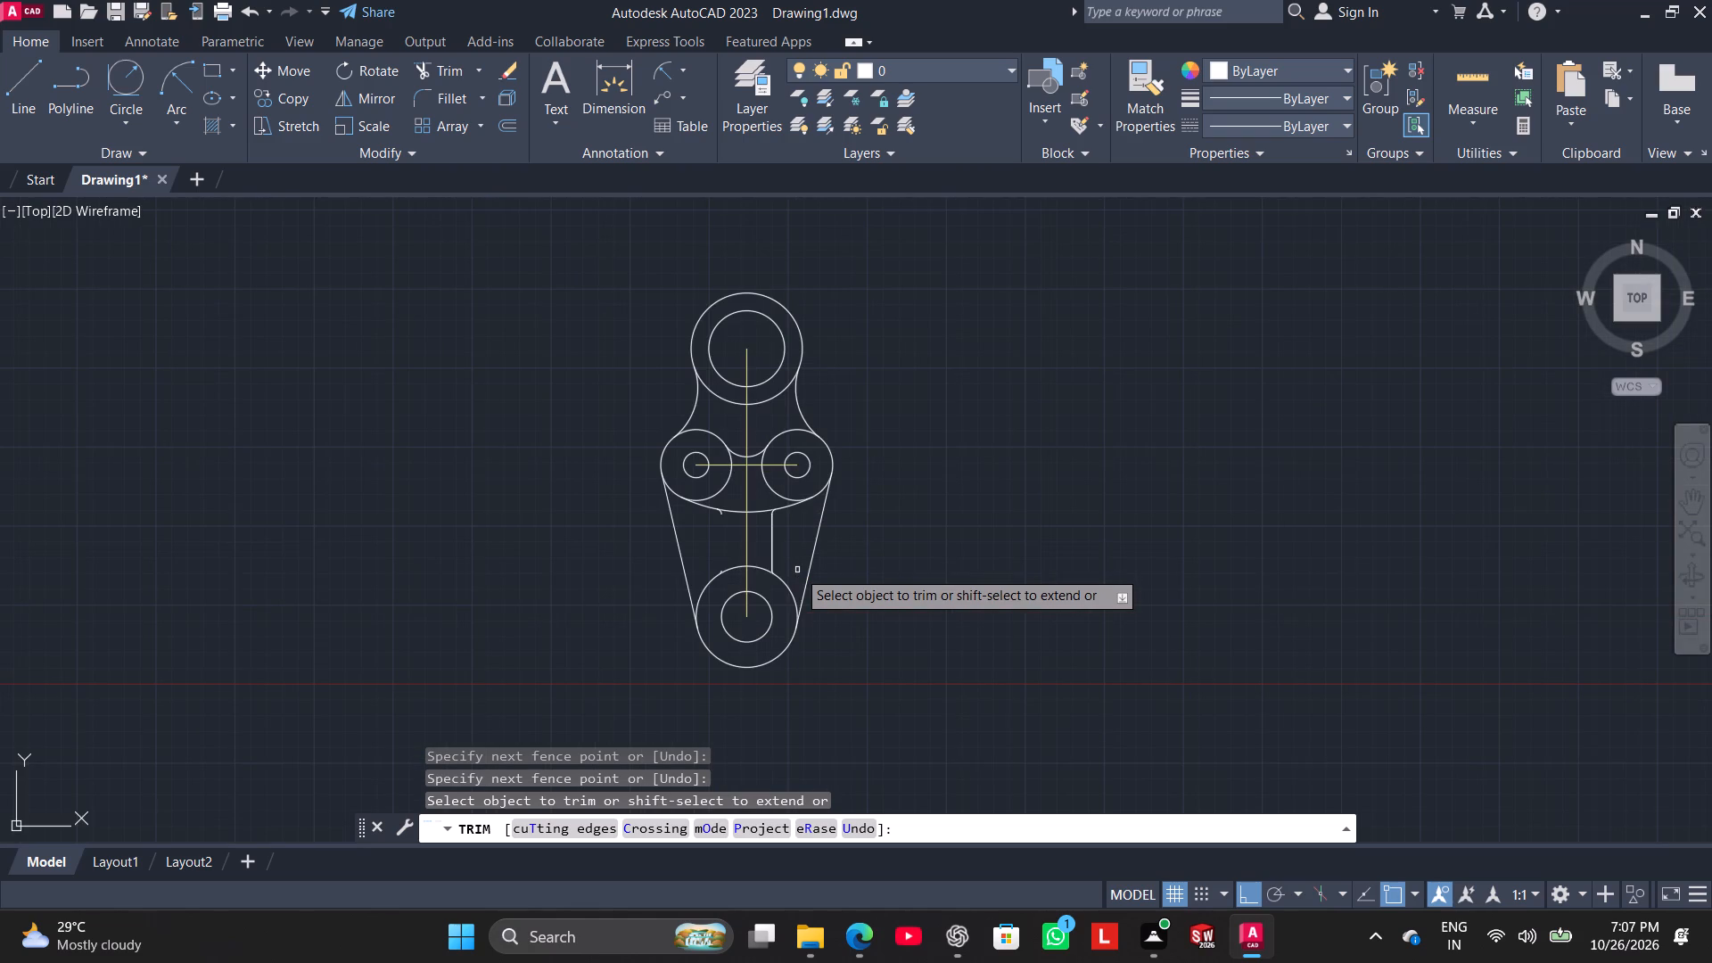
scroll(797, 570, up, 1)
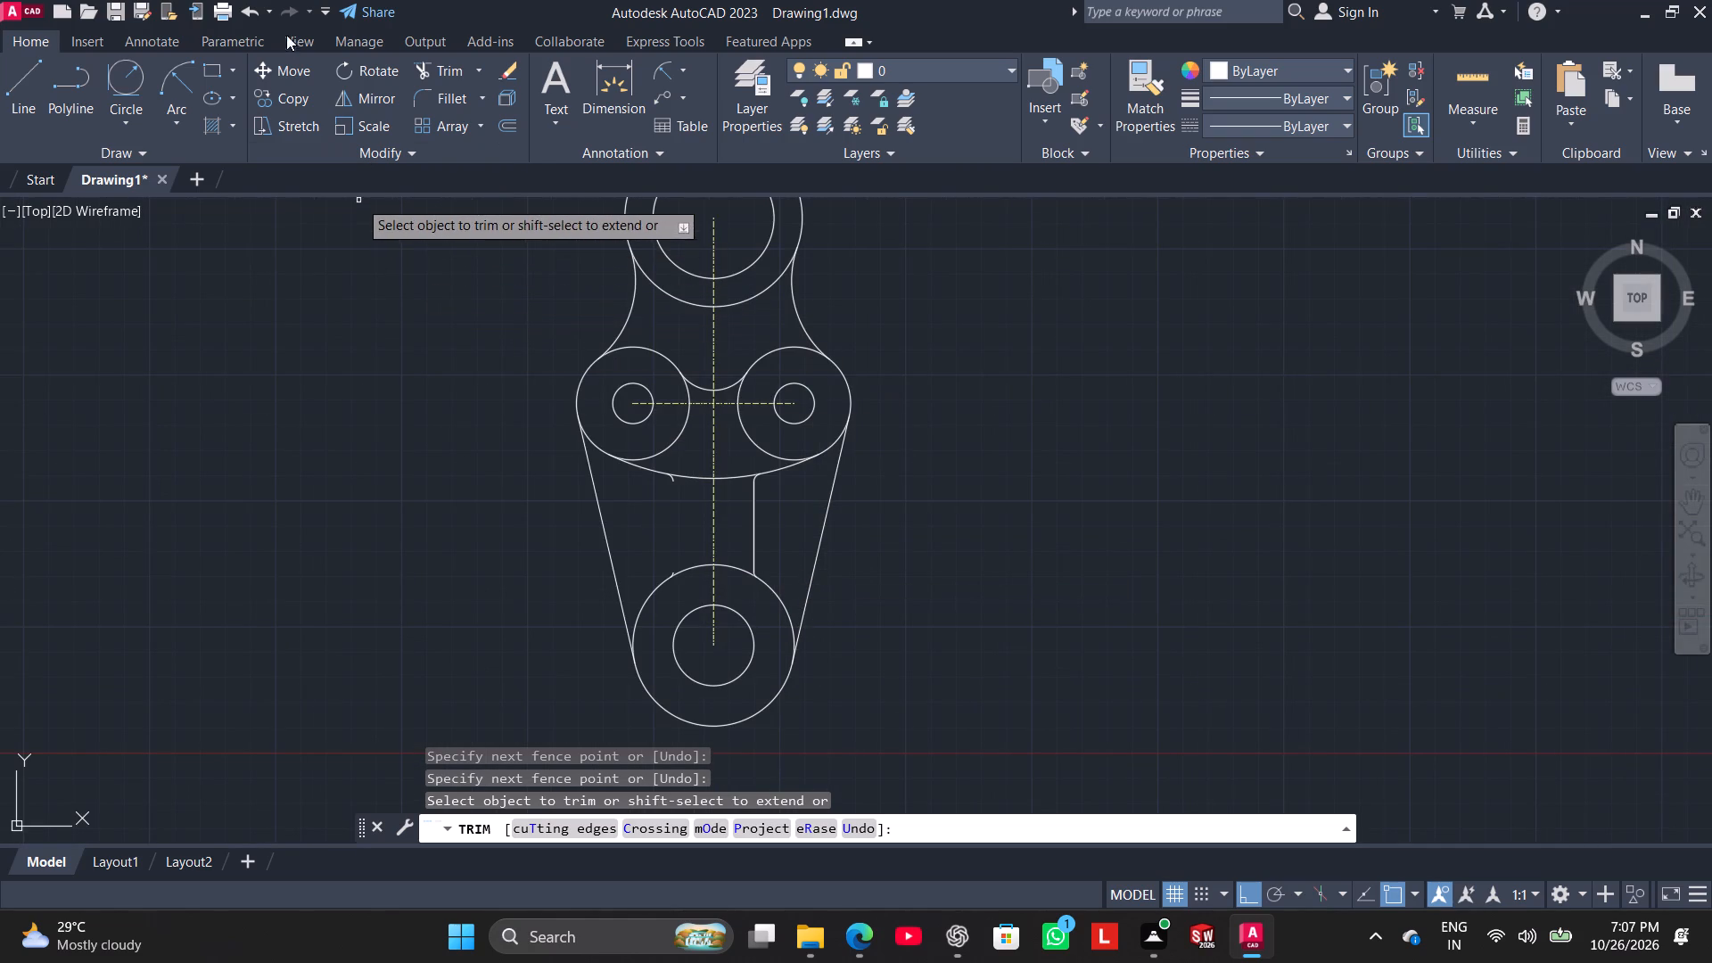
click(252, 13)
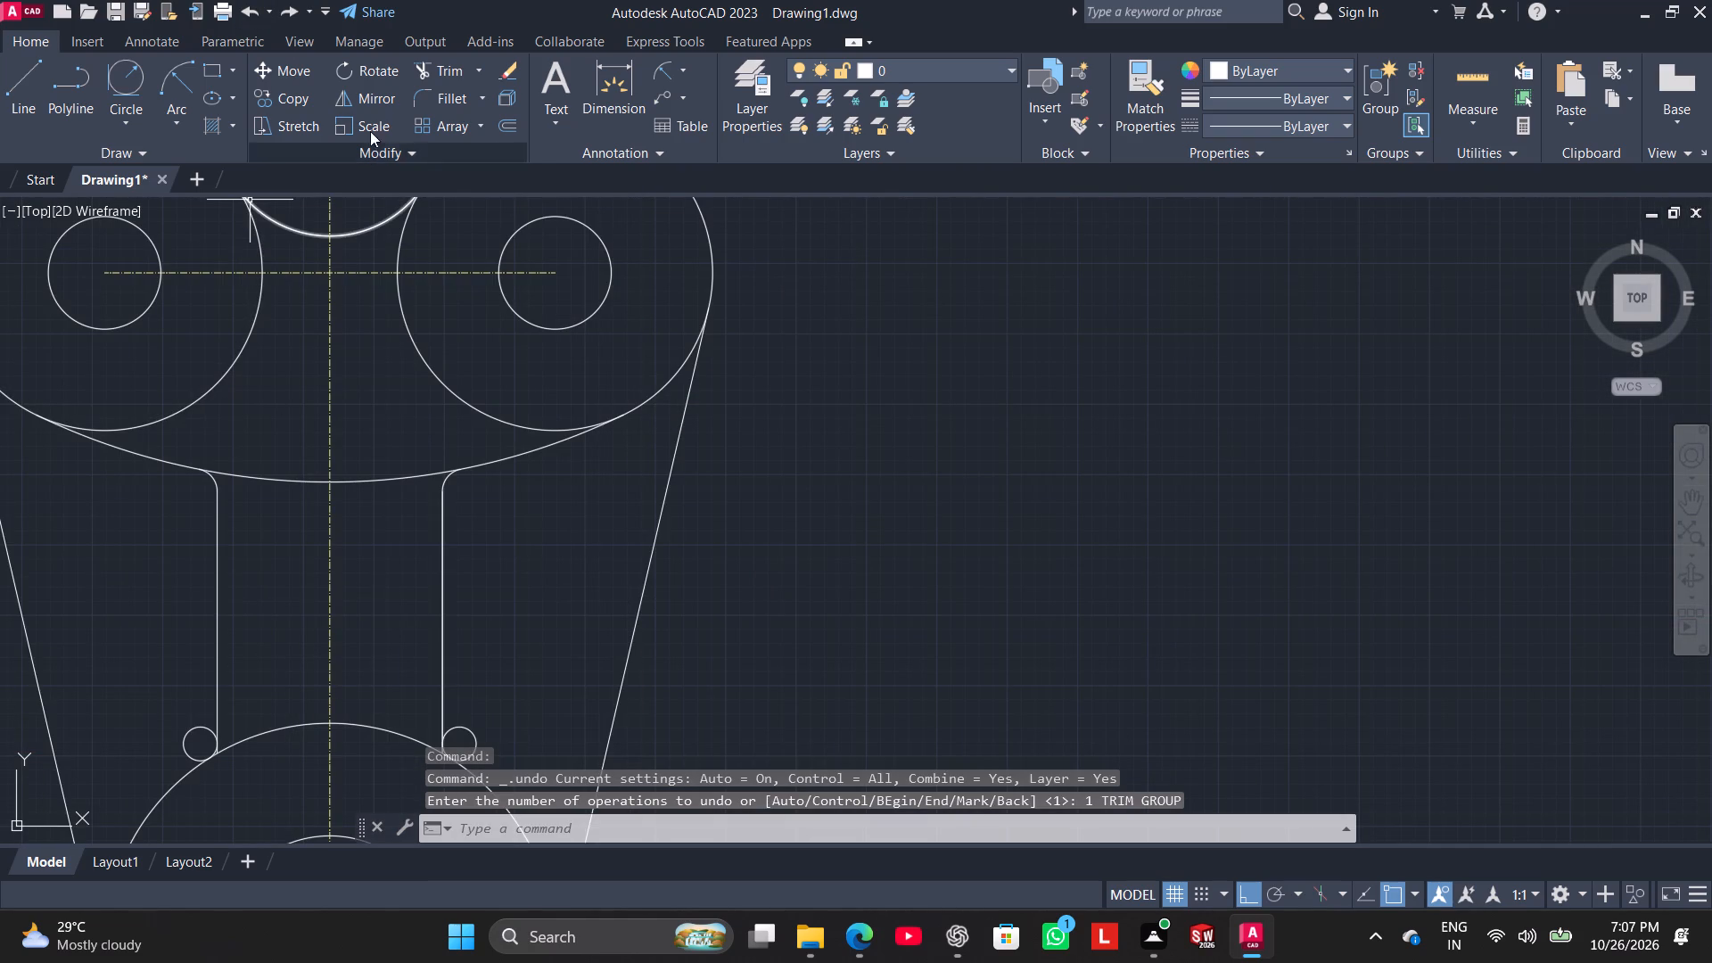
Trim the left vertical line's lower stub and the left radius 3 circle, keeping only the rounded corner arc.
click(424, 72)
scroll(262, 767, up, 2)
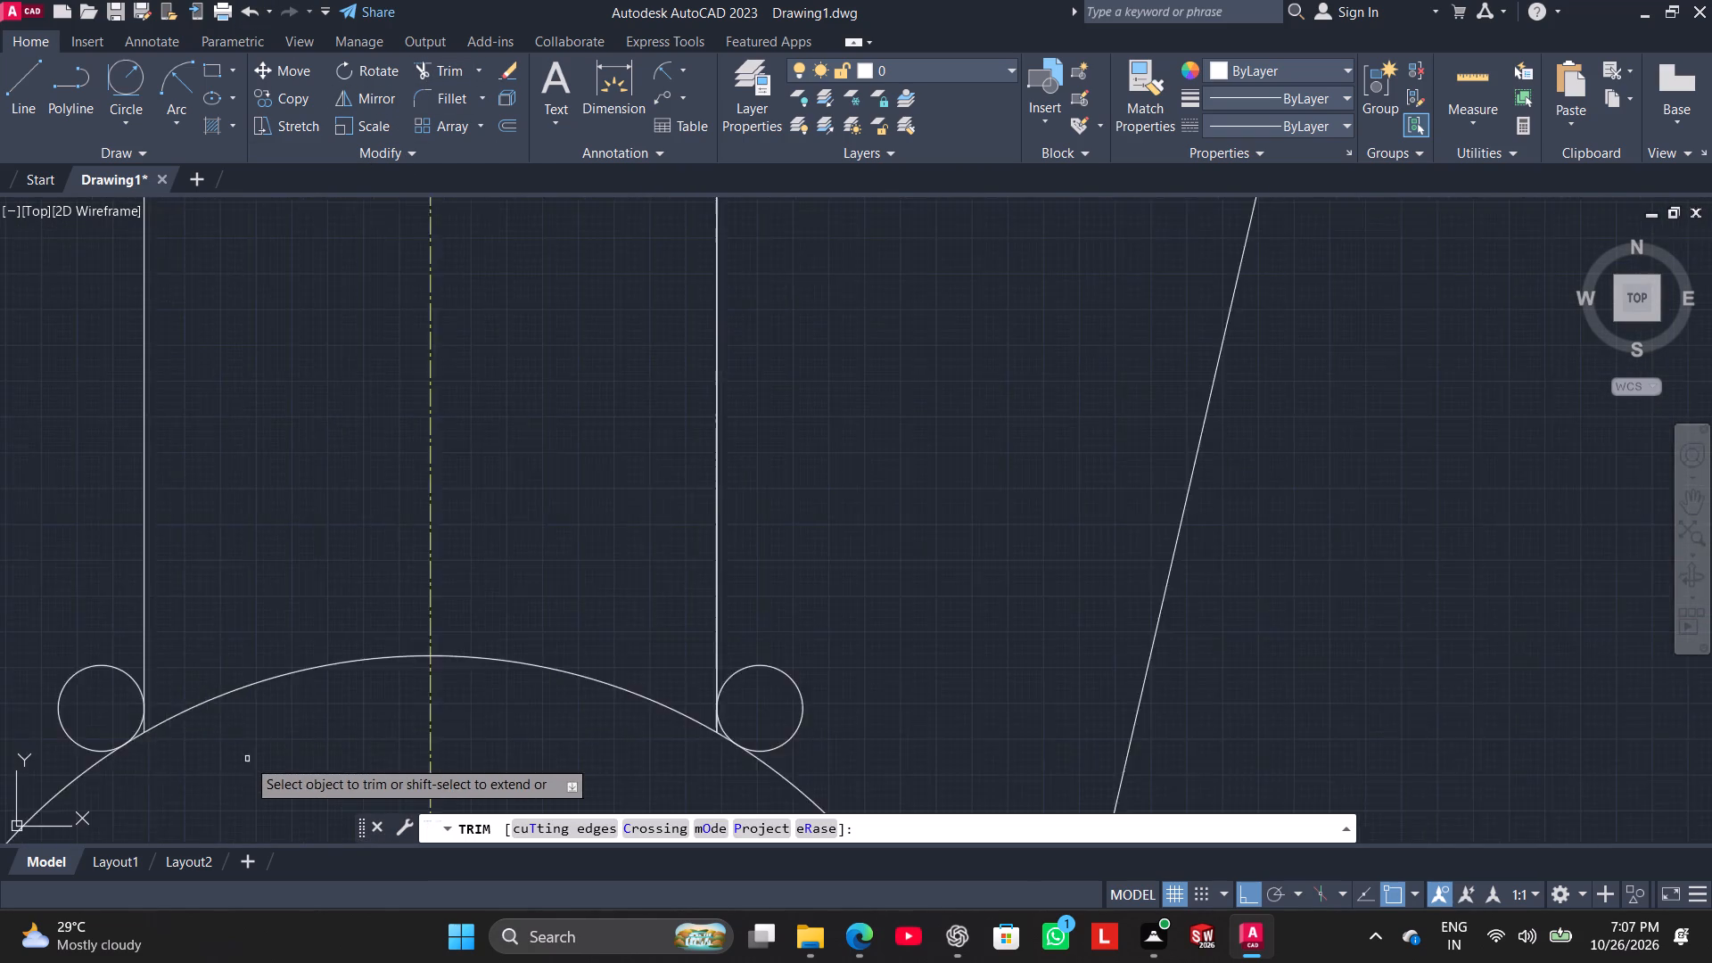
scroll(239, 756, up, 1)
scroll(101, 732, up, 3)
drag(67, 603, 60, 604)
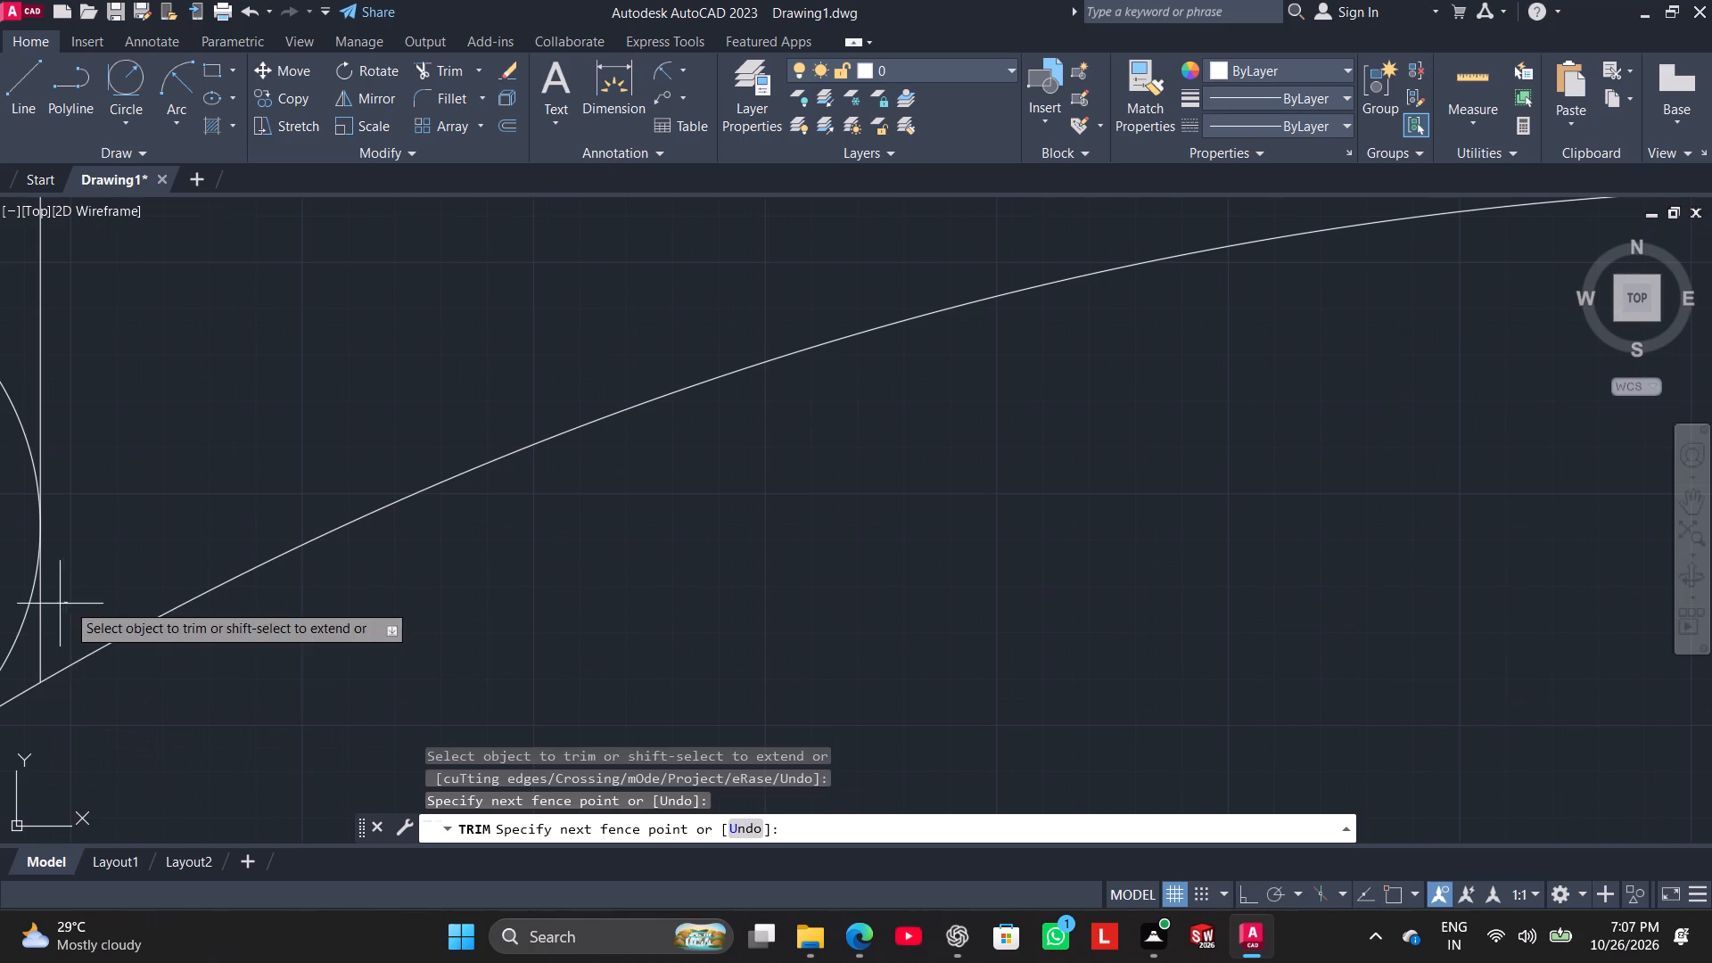
drag(60, 604, 31, 639)
scroll(0, 588, down, 1)
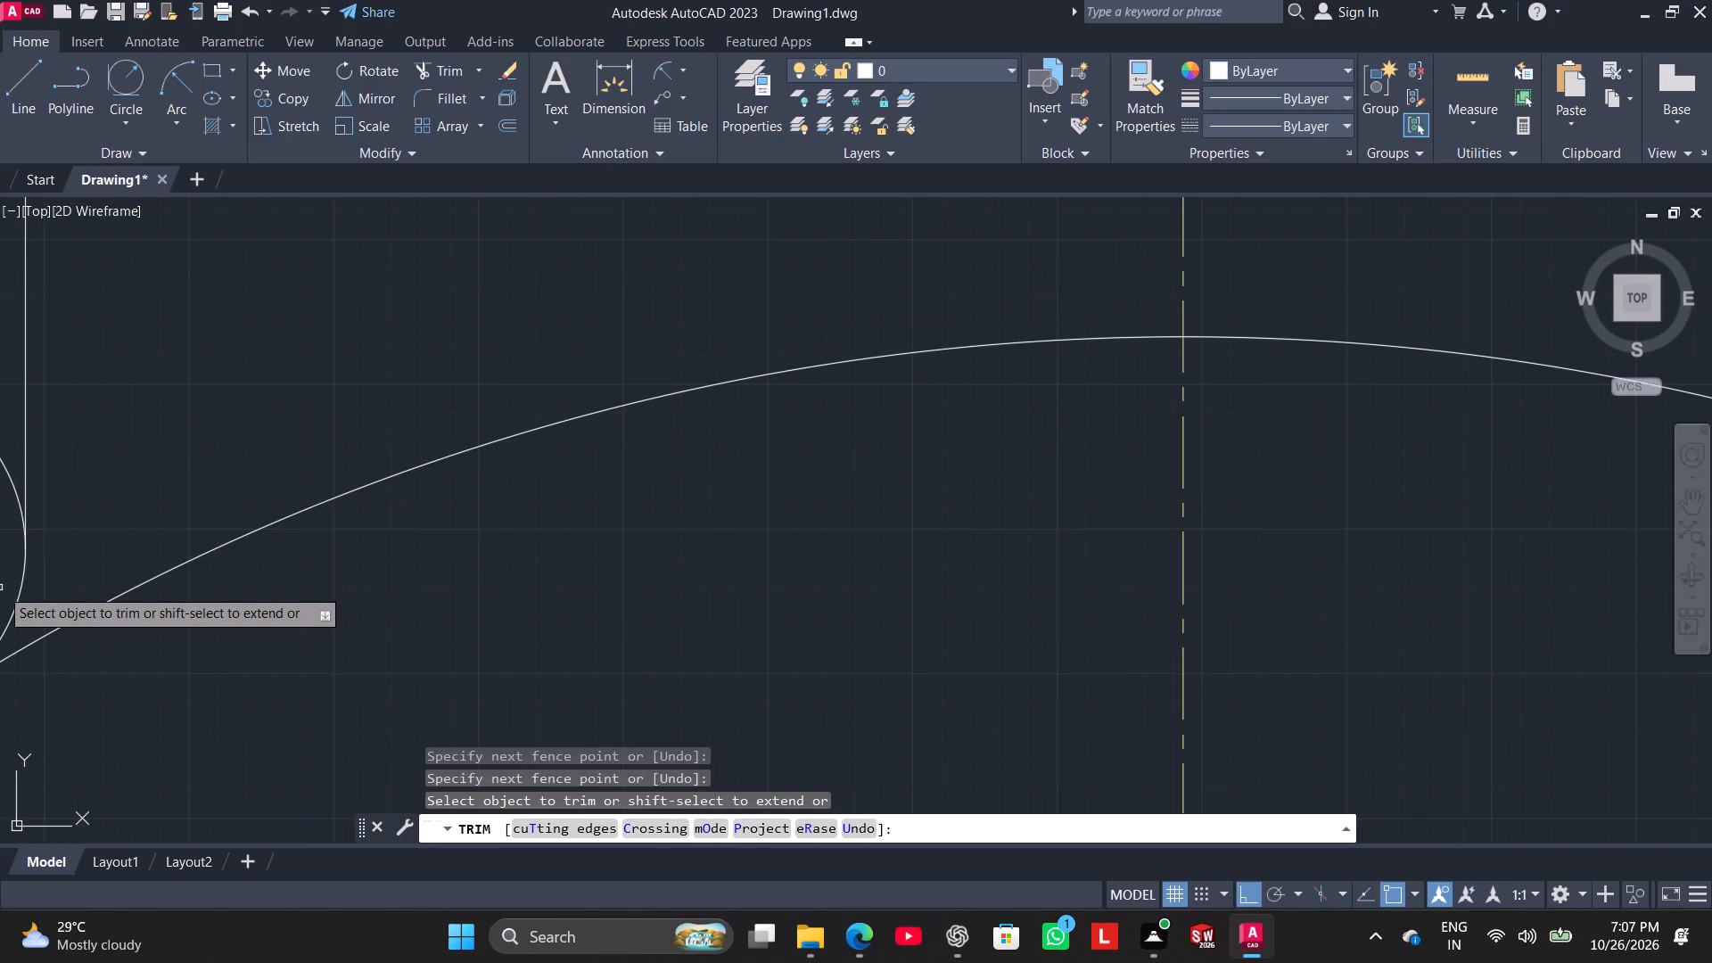
middle_drag(0, 588, 508, 585)
drag(436, 370, 436, 380)
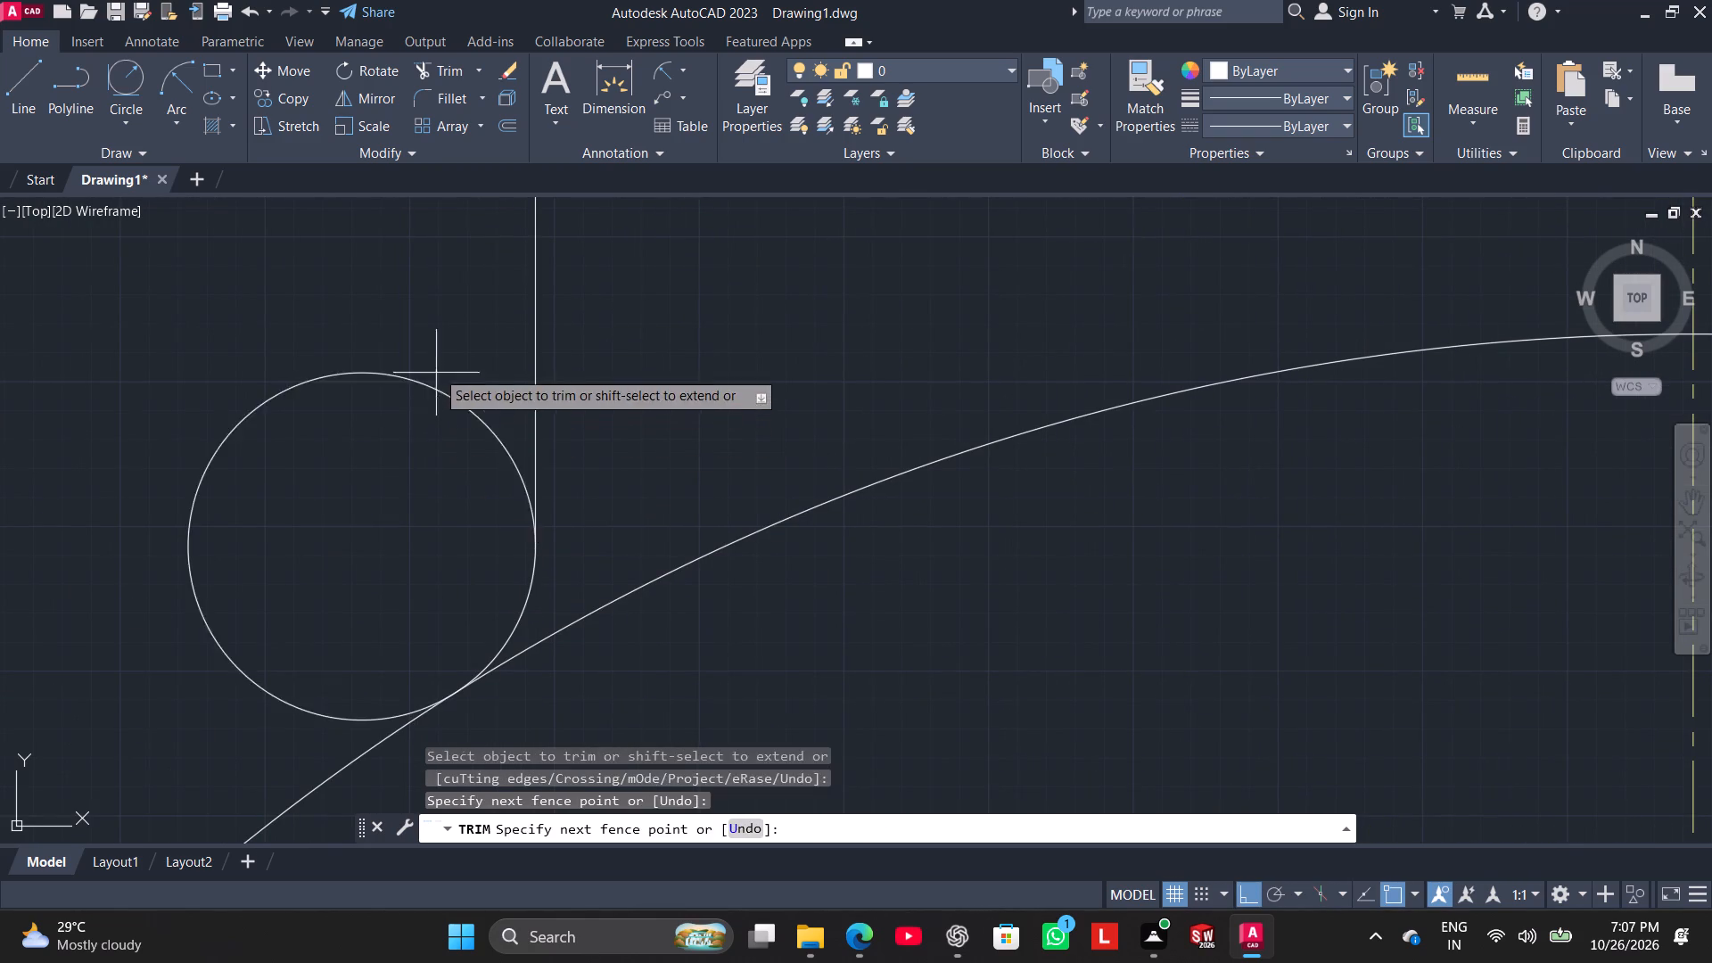
drag(436, 380, 407, 464)
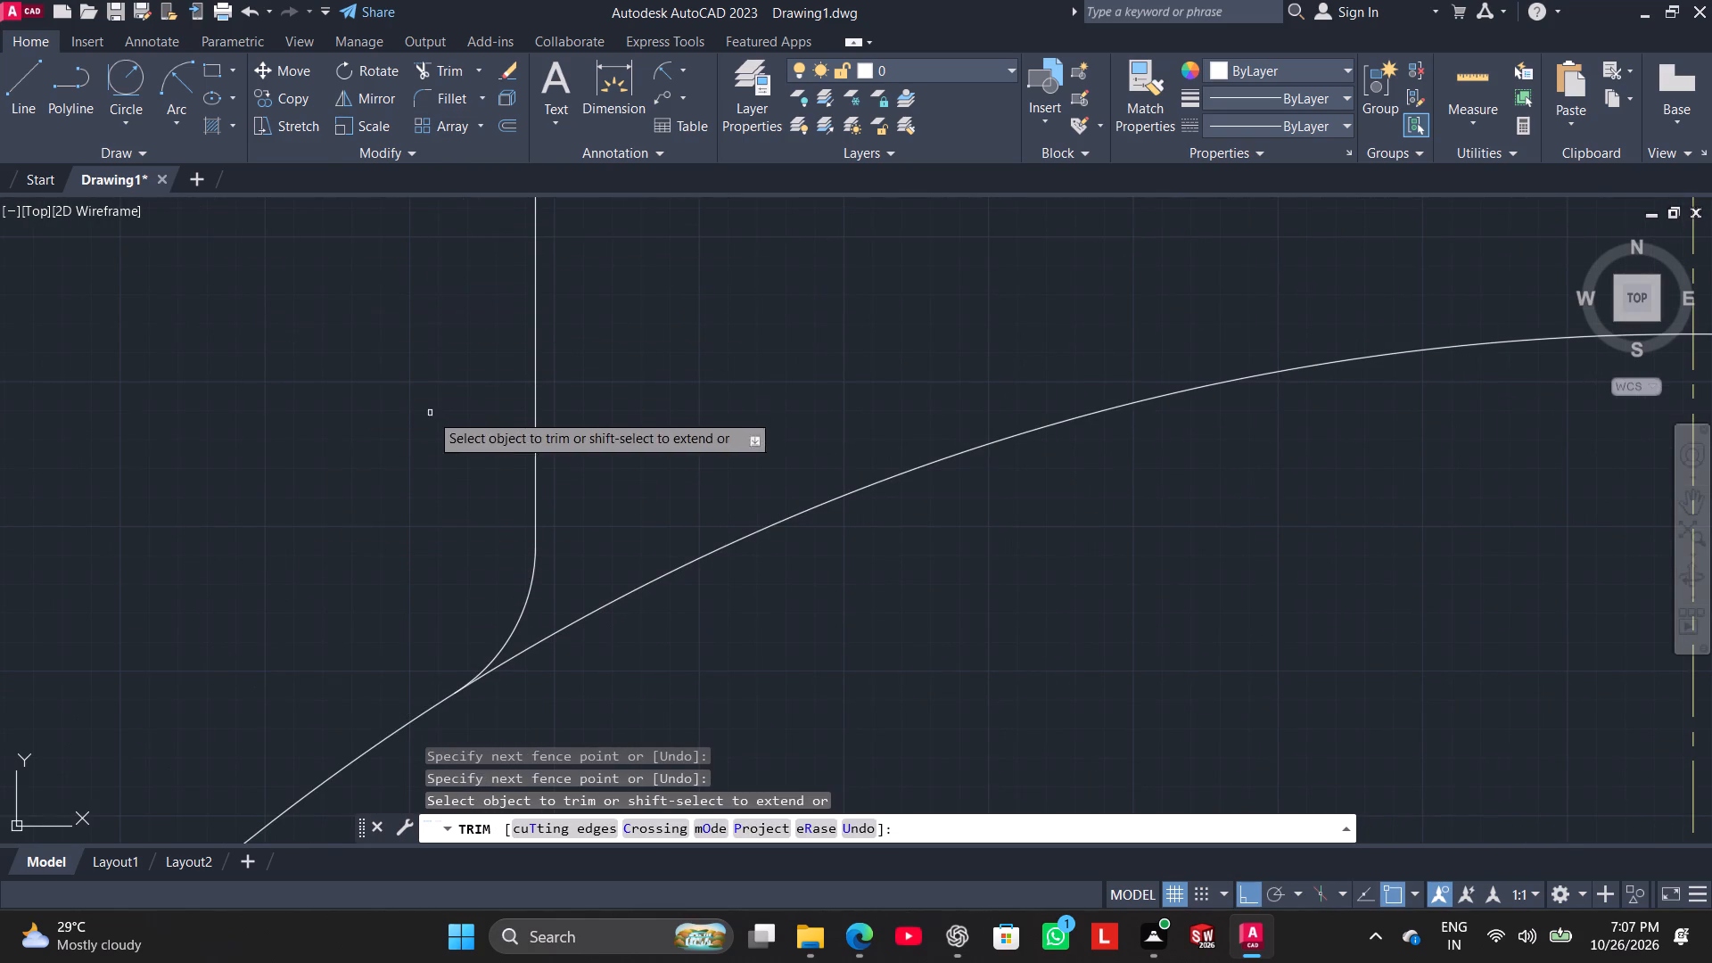
Trim the right radius 3 circle and the right vertical line's lower stub, keeping only the rounded corner arc.
scroll(481, 472, up, 2)
scroll(730, 513, down, 8)
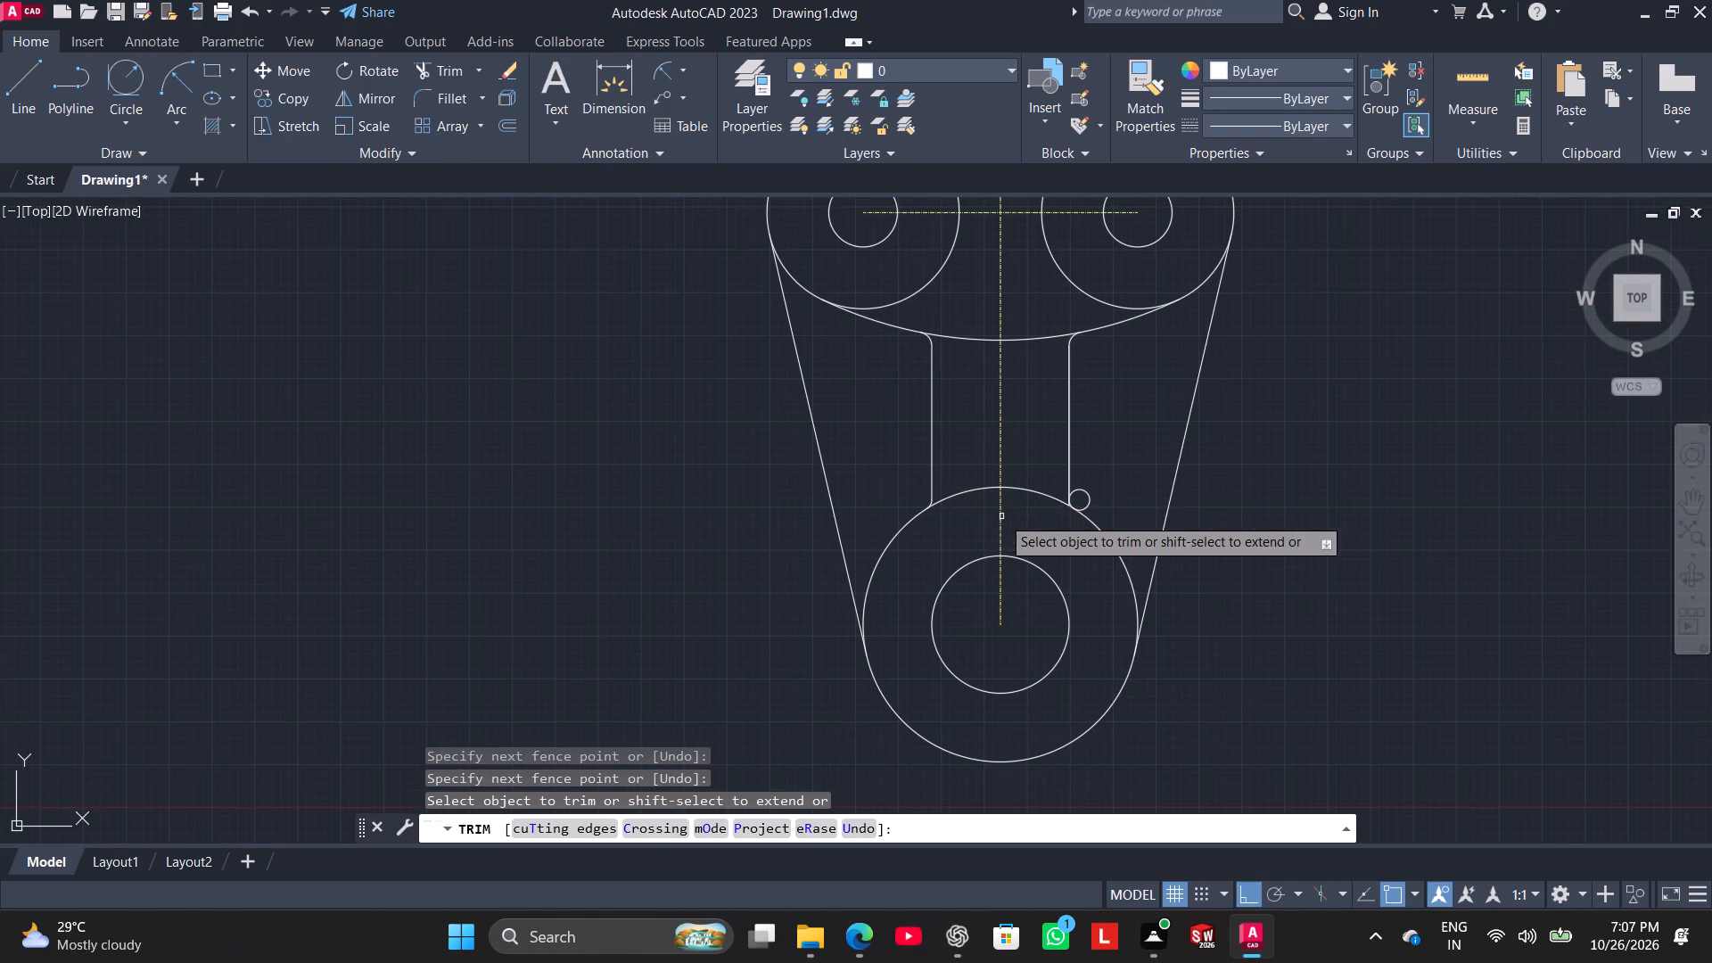
scroll(1118, 490, up, 4)
drag(967, 606, 952, 587)
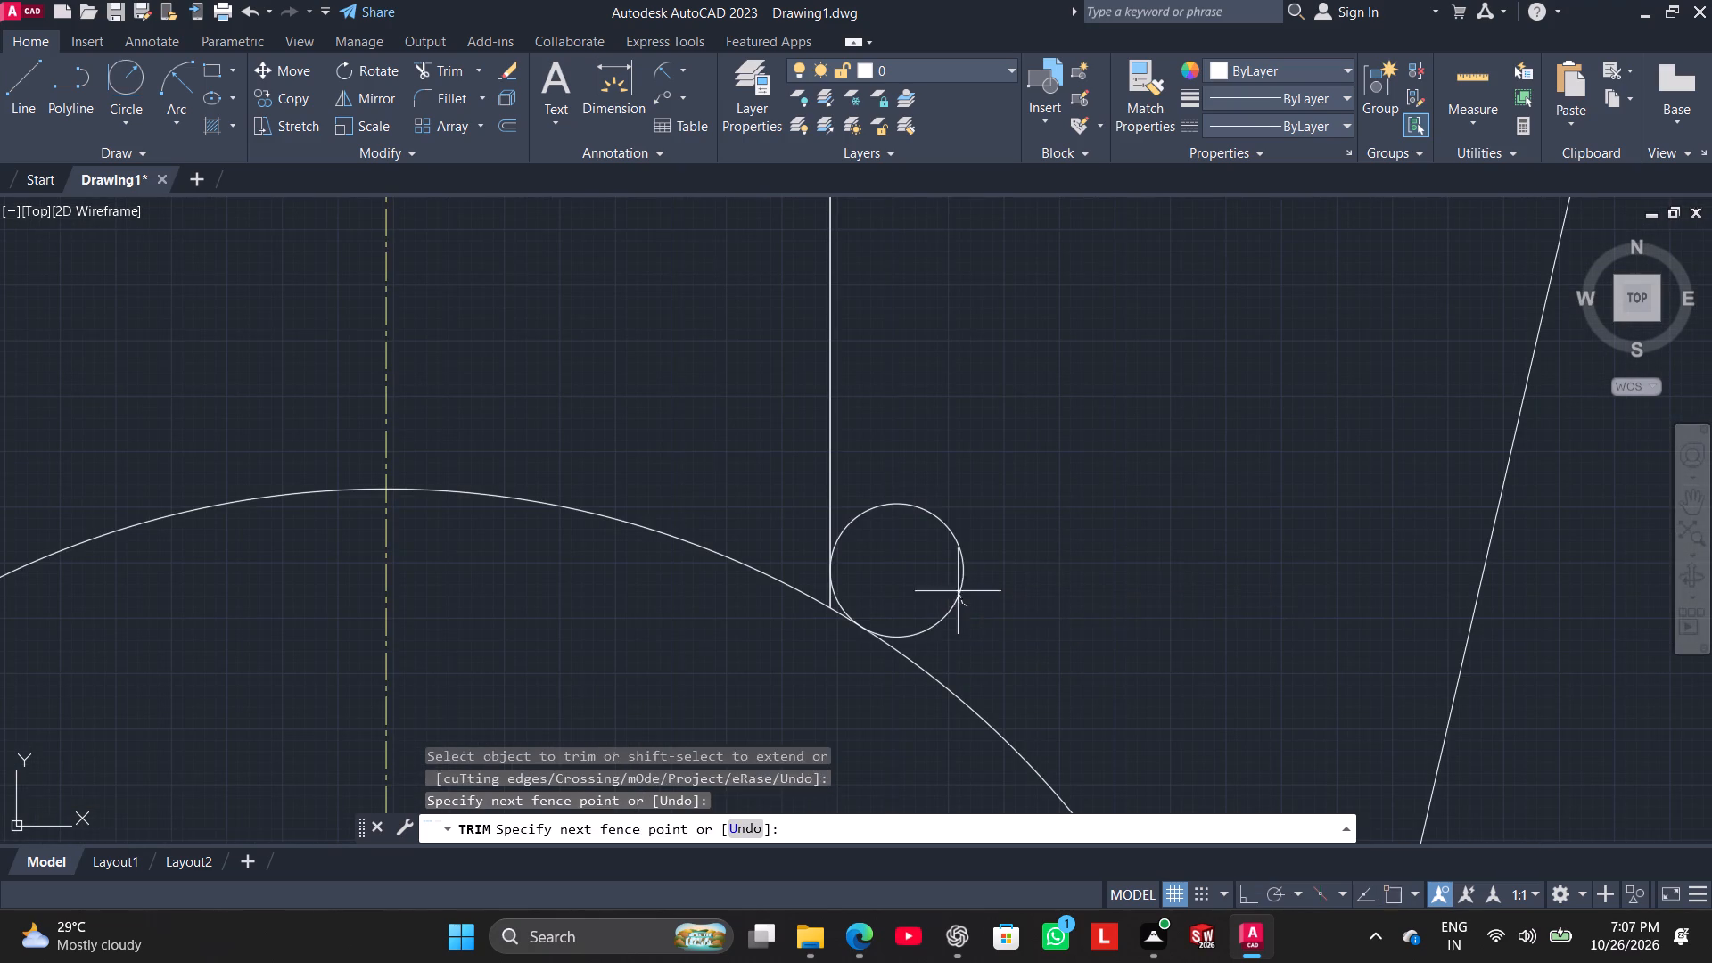
drag(952, 587, 903, 520)
scroll(899, 579, down, 1)
scroll(887, 577, up, 4)
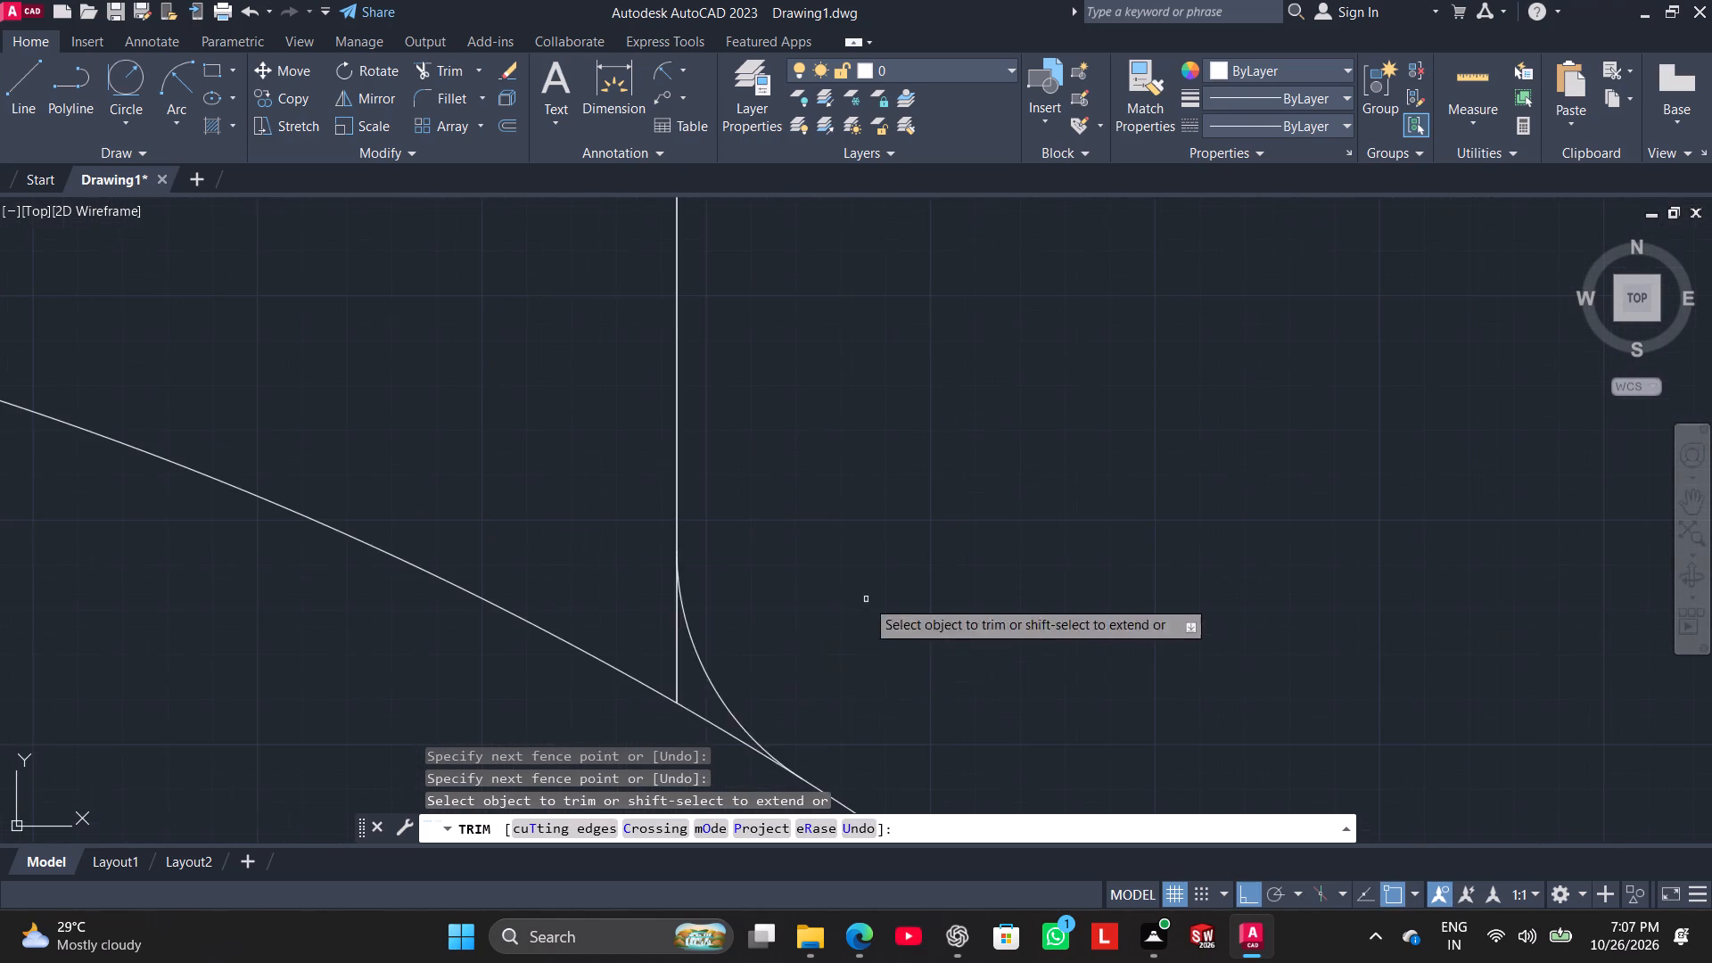
drag(707, 697, 647, 636)
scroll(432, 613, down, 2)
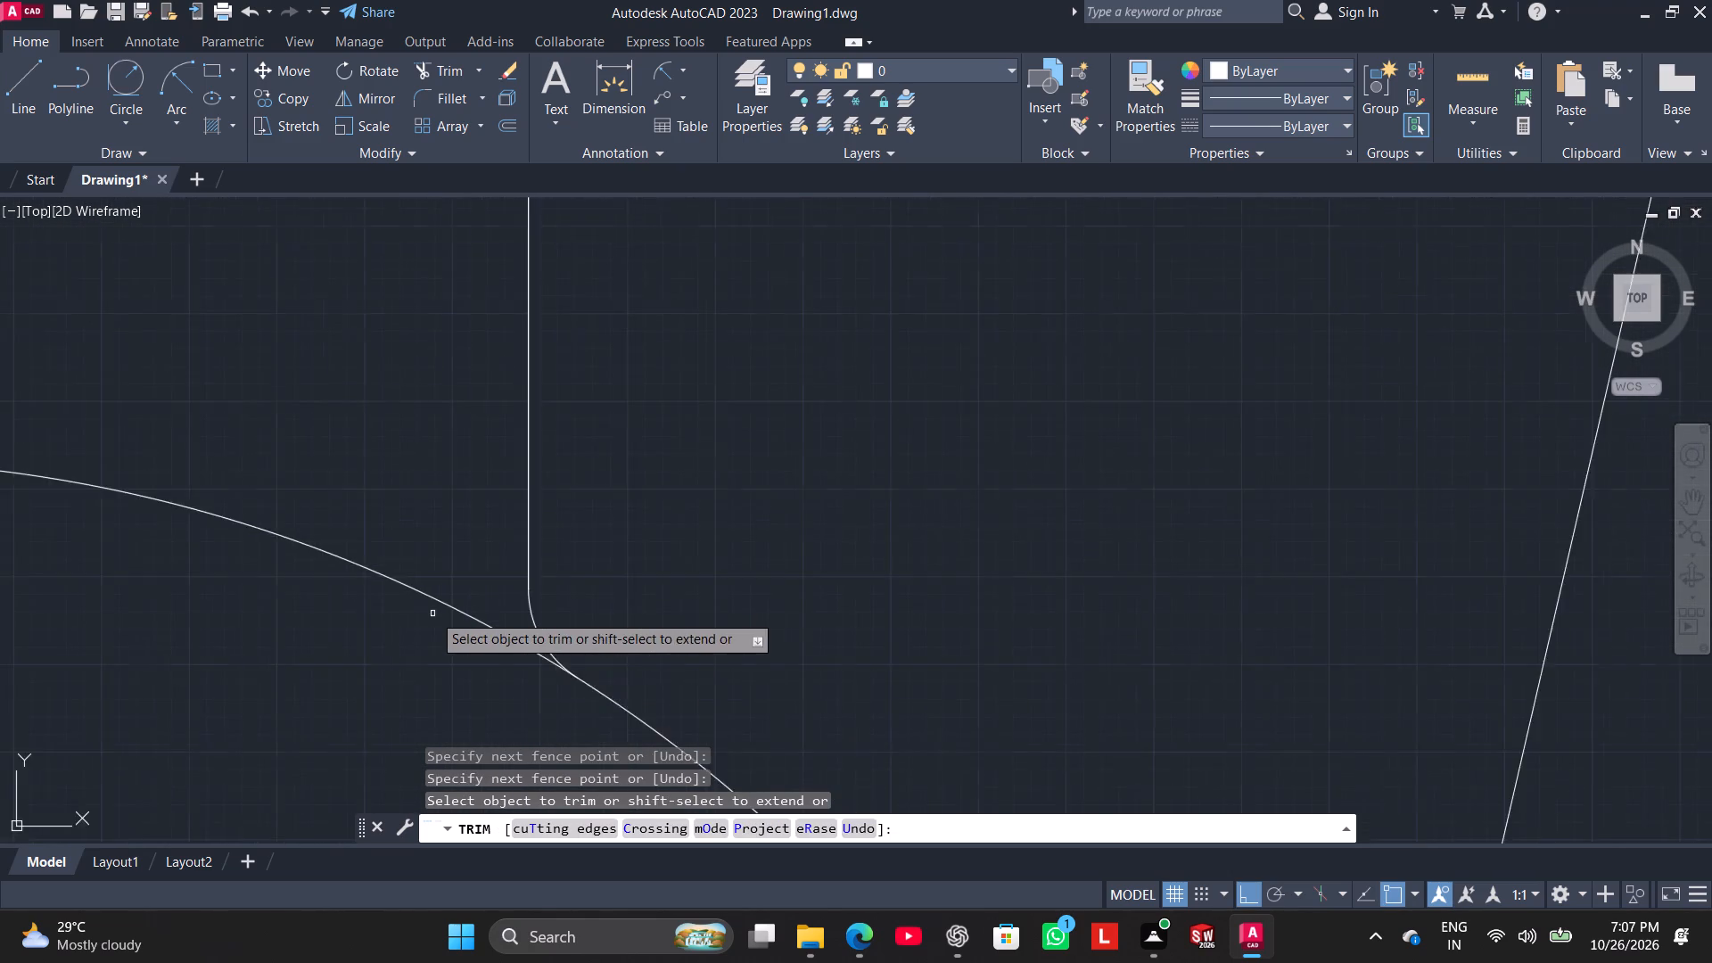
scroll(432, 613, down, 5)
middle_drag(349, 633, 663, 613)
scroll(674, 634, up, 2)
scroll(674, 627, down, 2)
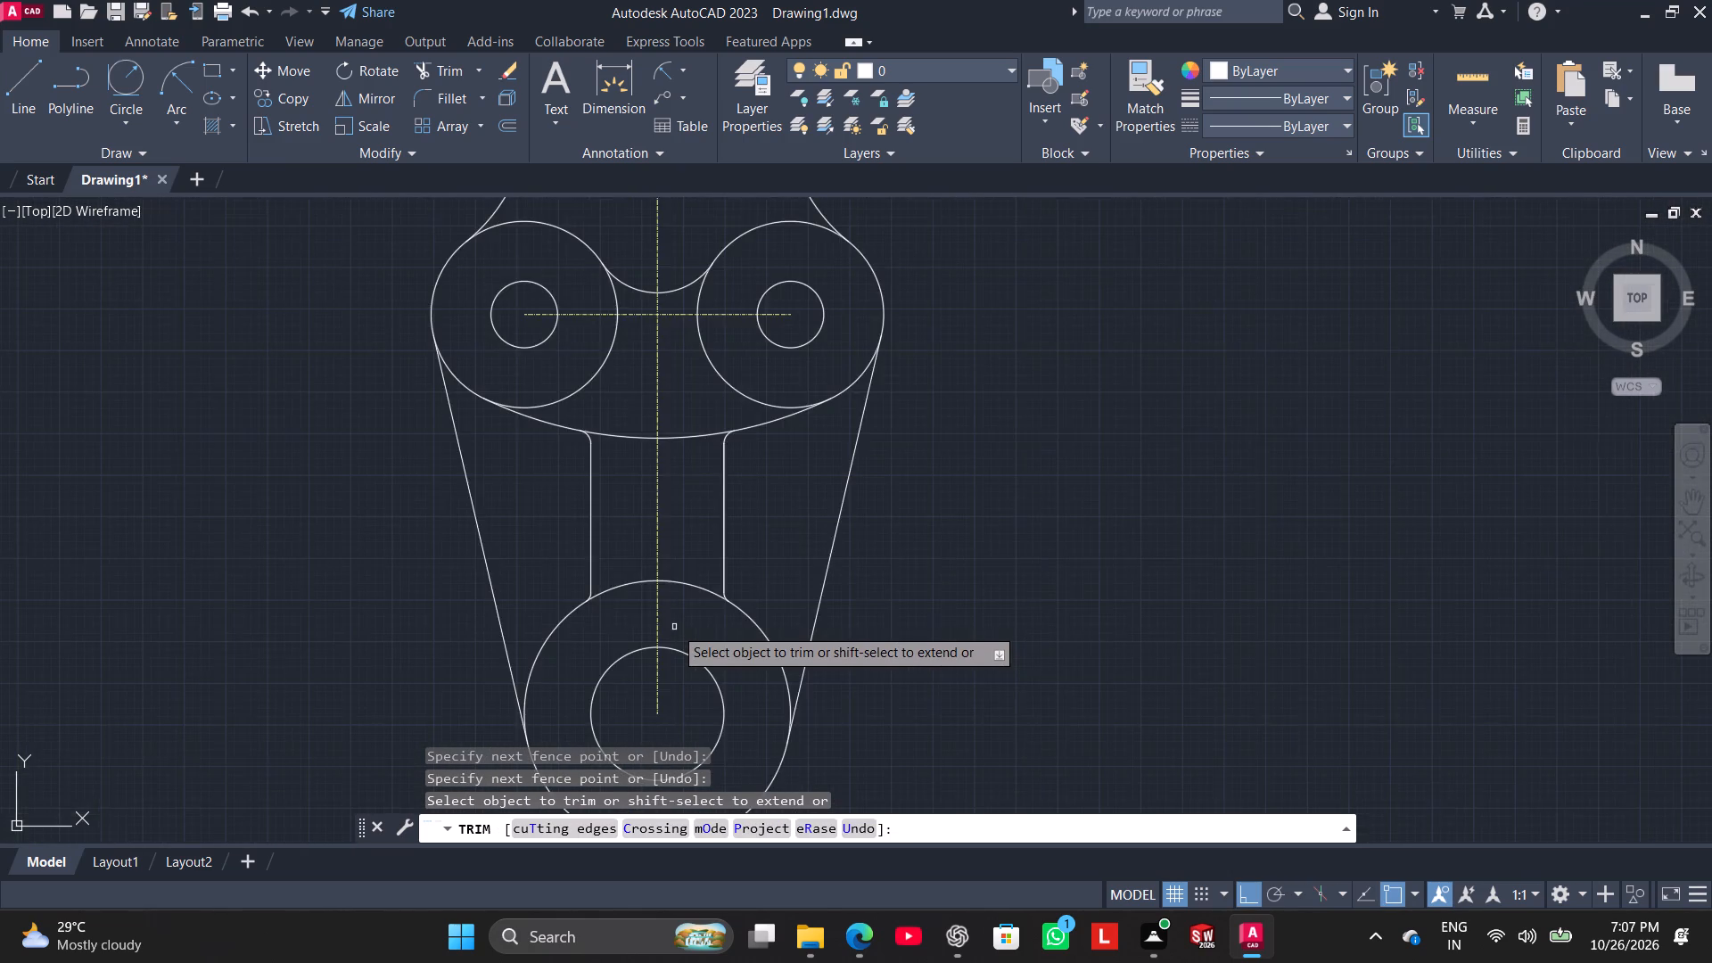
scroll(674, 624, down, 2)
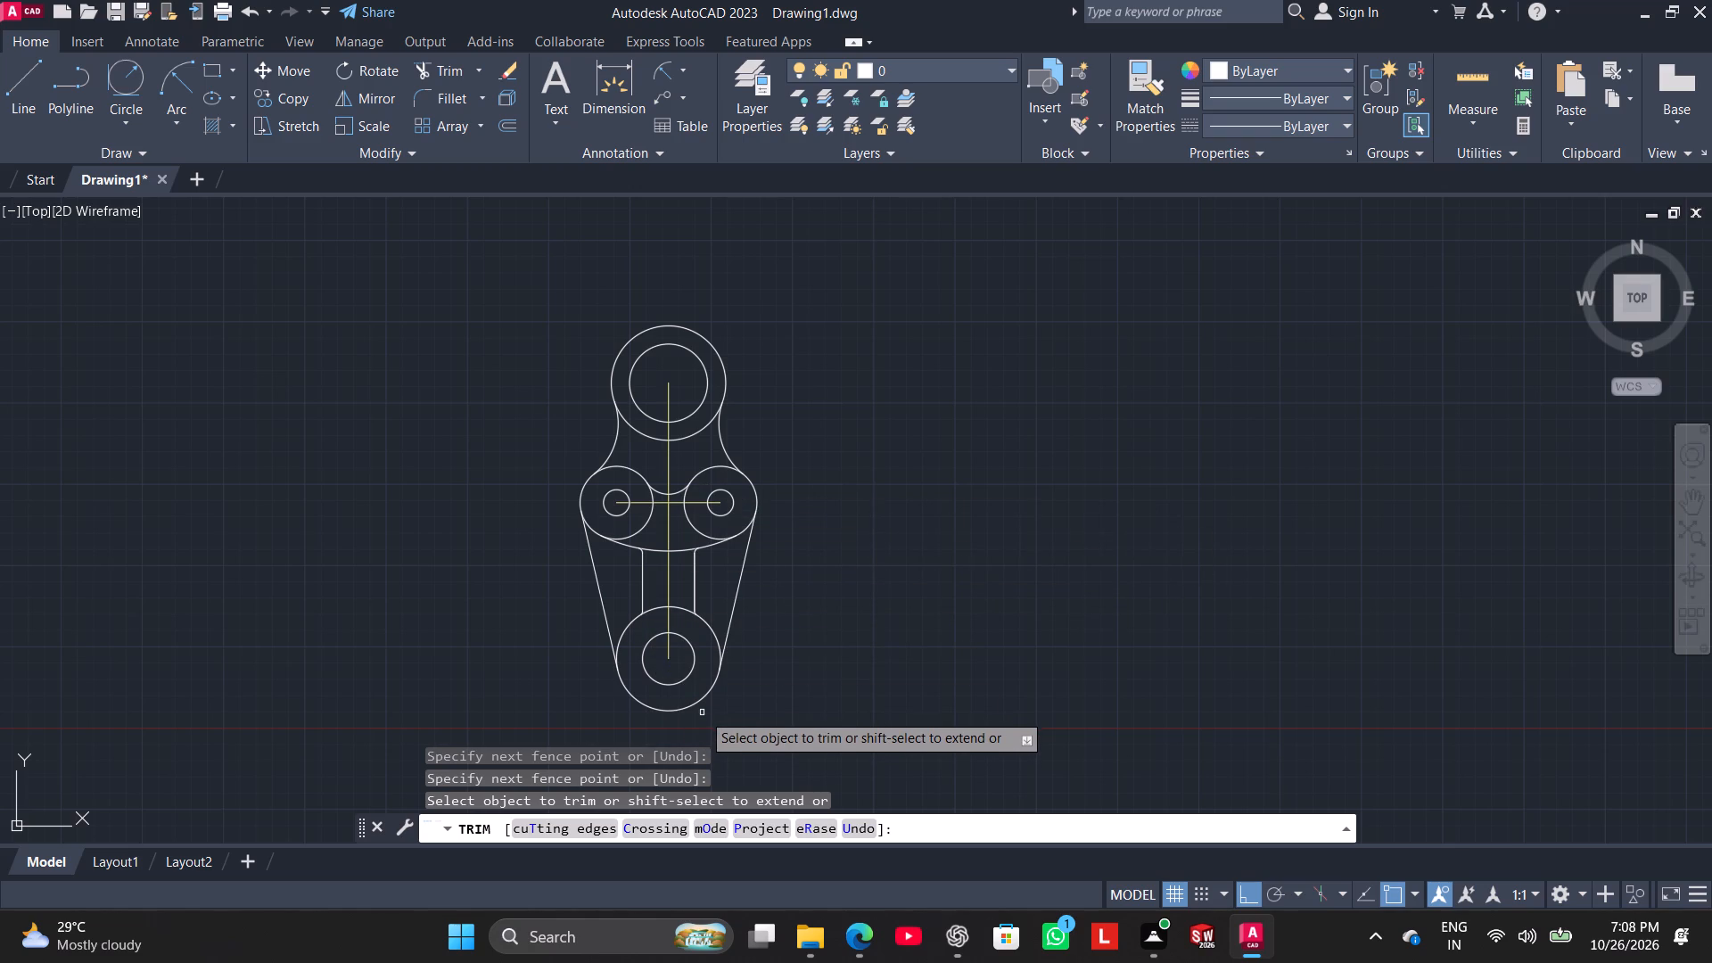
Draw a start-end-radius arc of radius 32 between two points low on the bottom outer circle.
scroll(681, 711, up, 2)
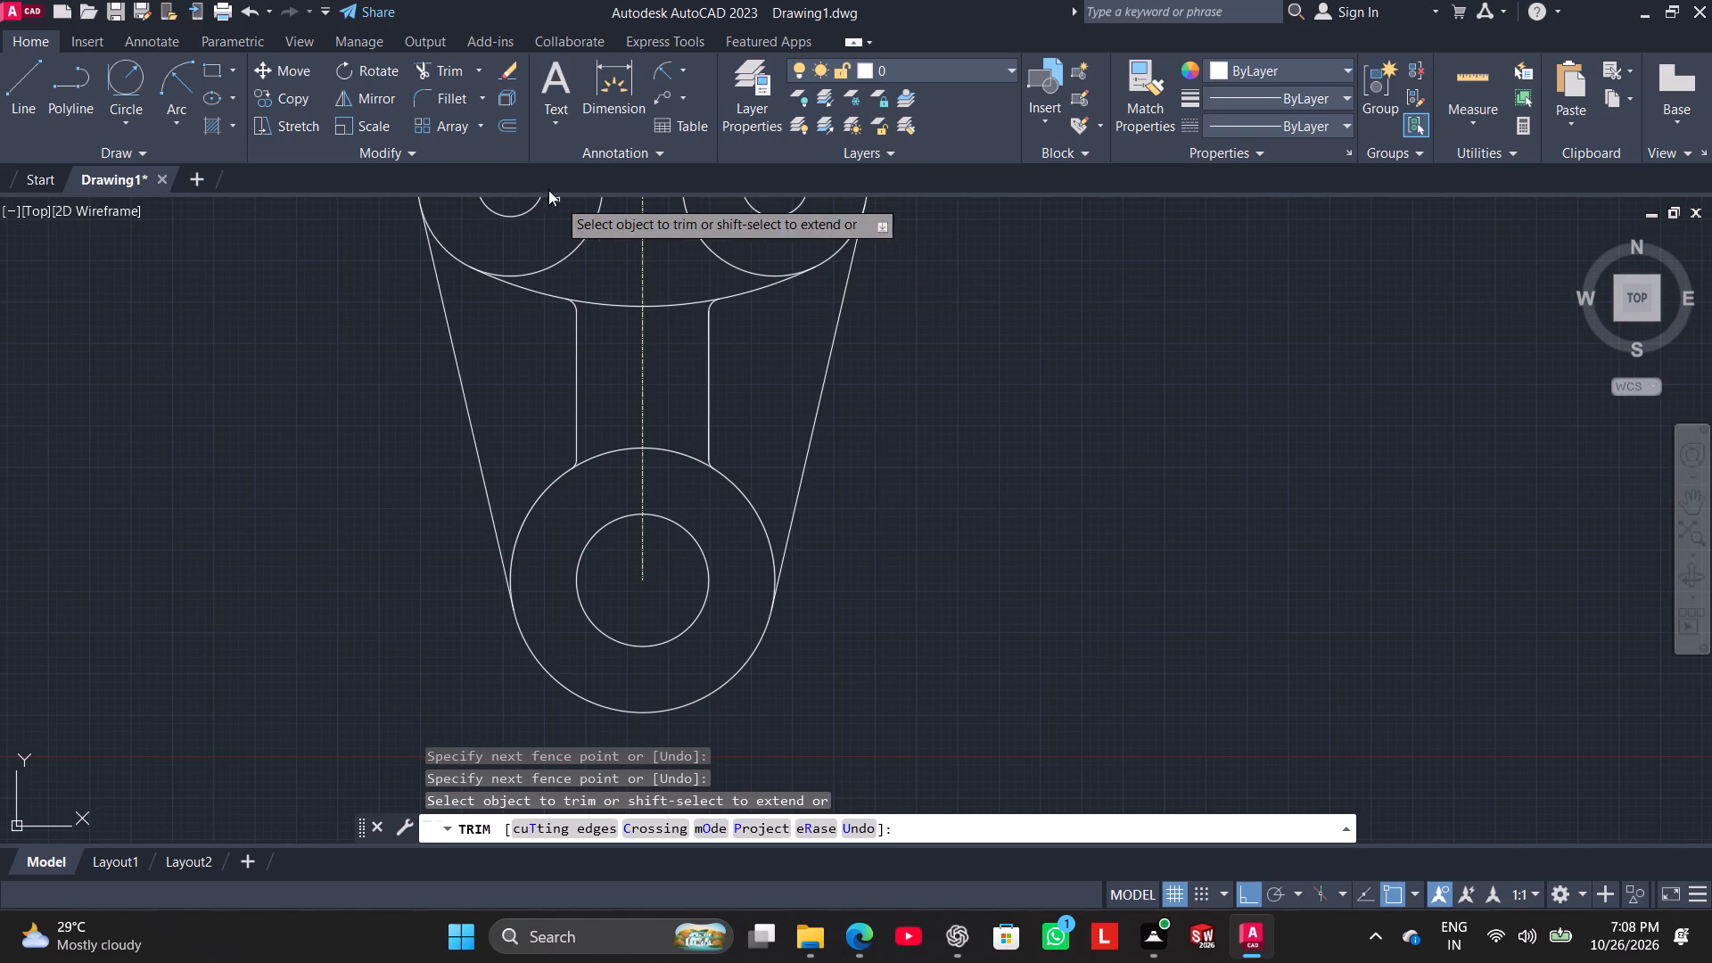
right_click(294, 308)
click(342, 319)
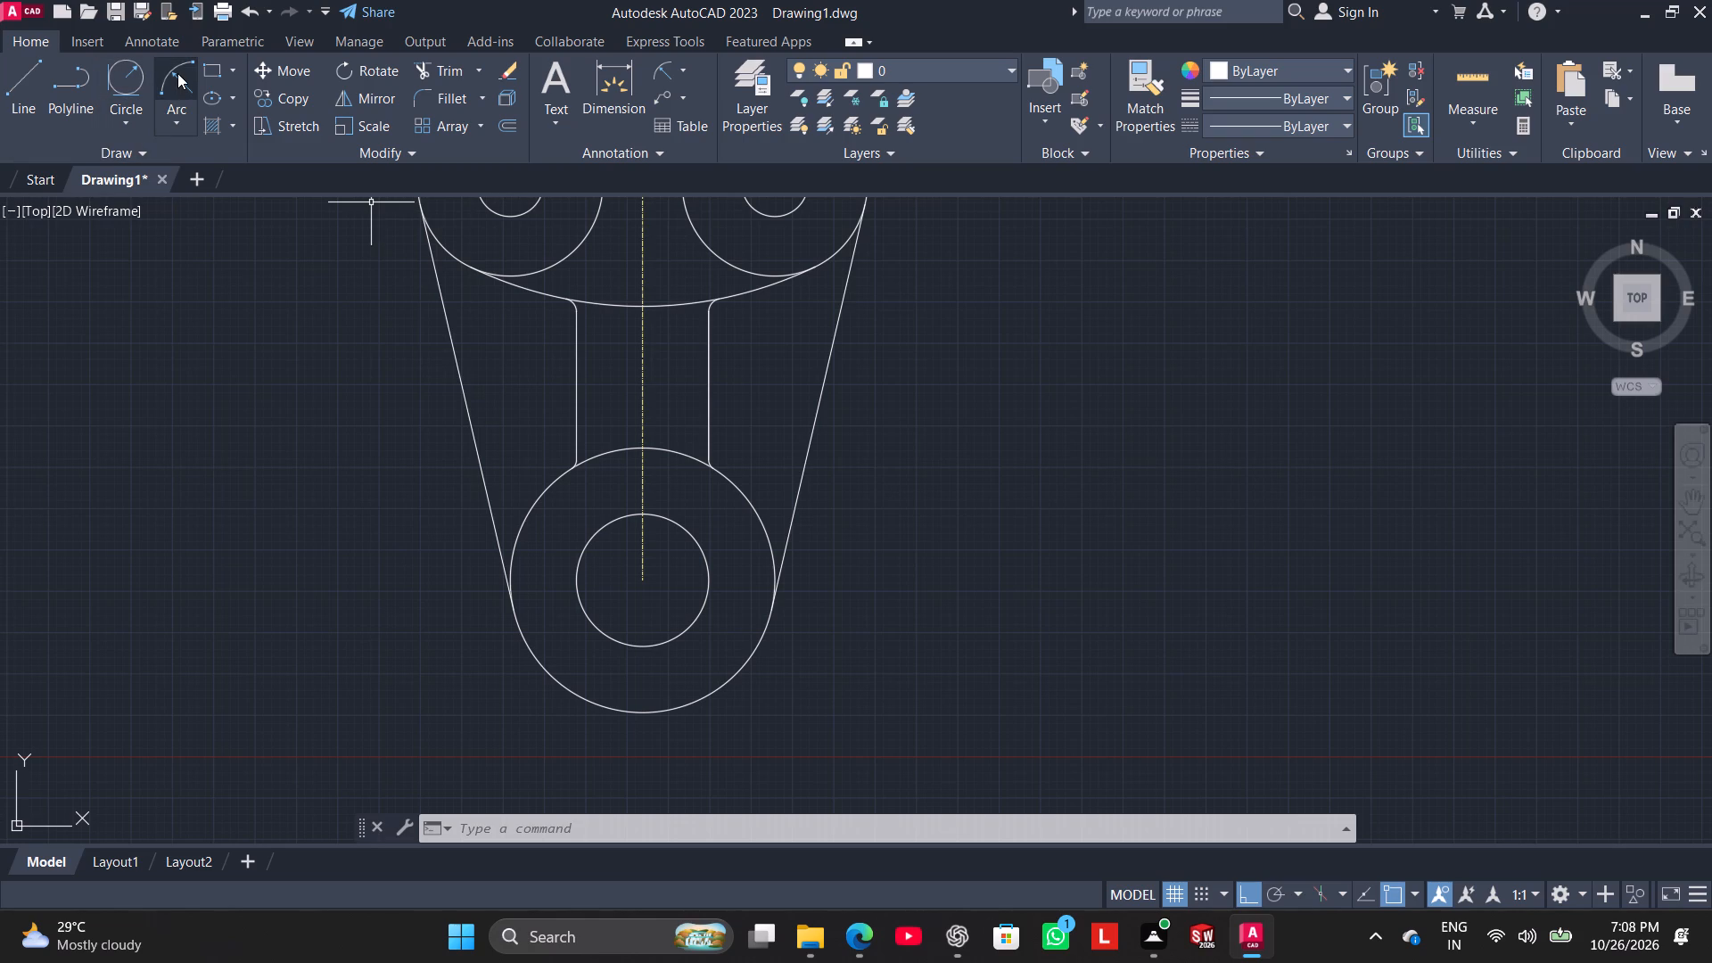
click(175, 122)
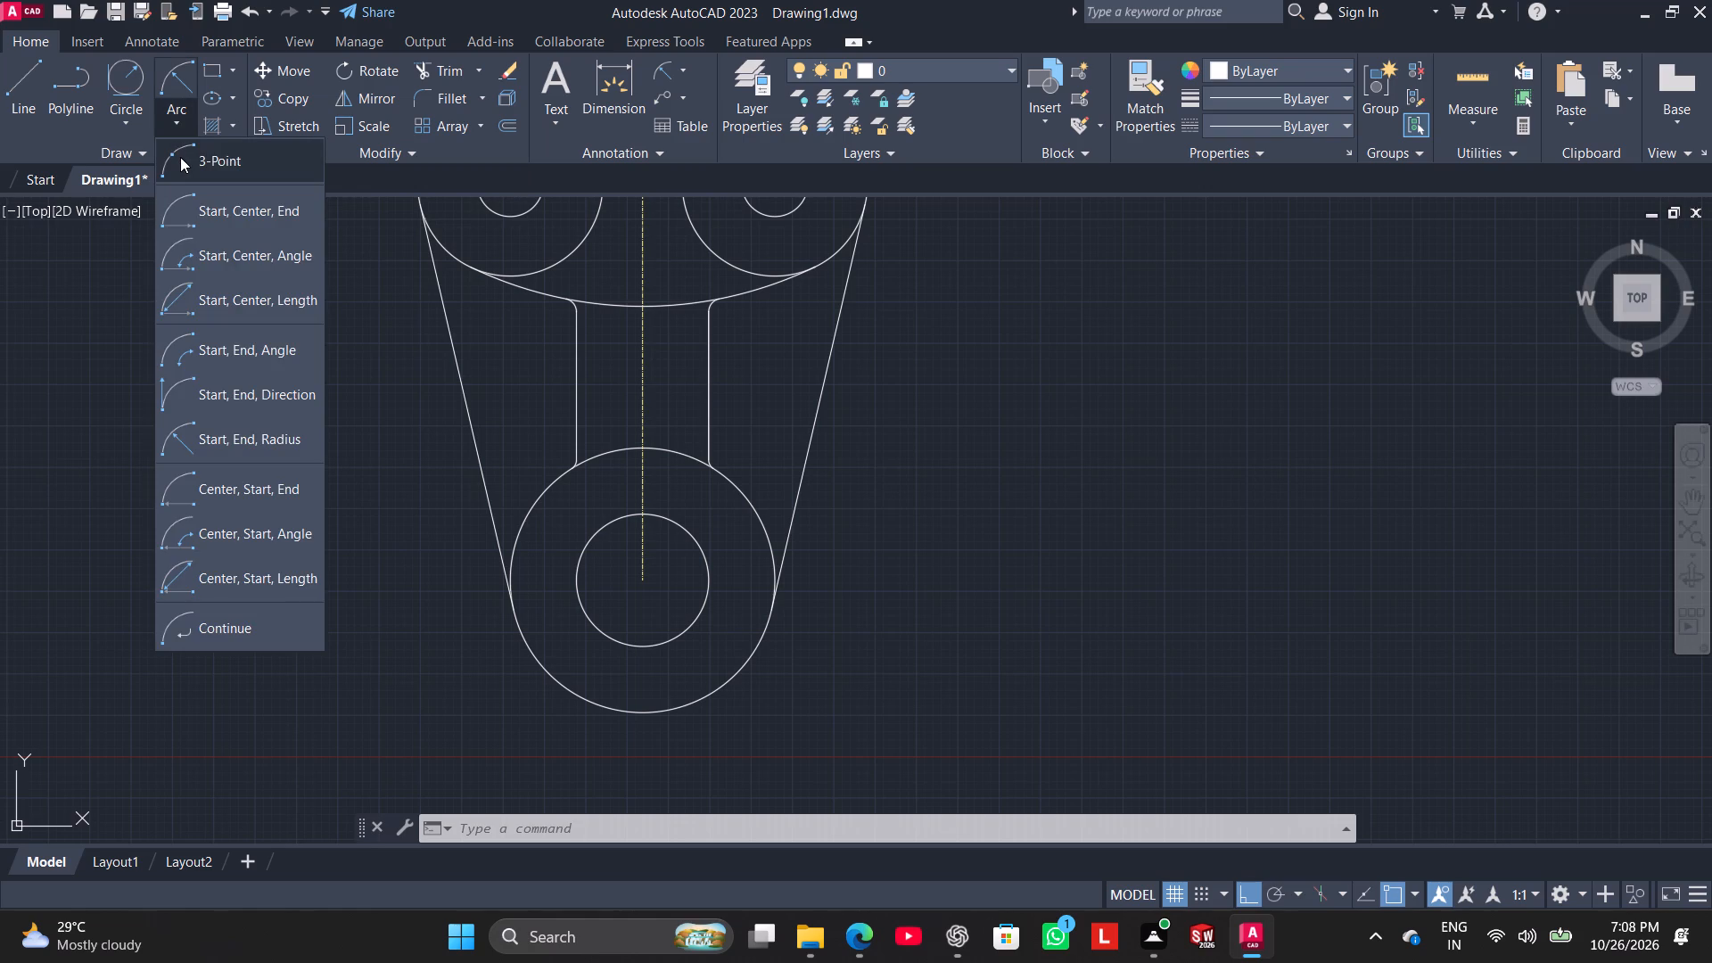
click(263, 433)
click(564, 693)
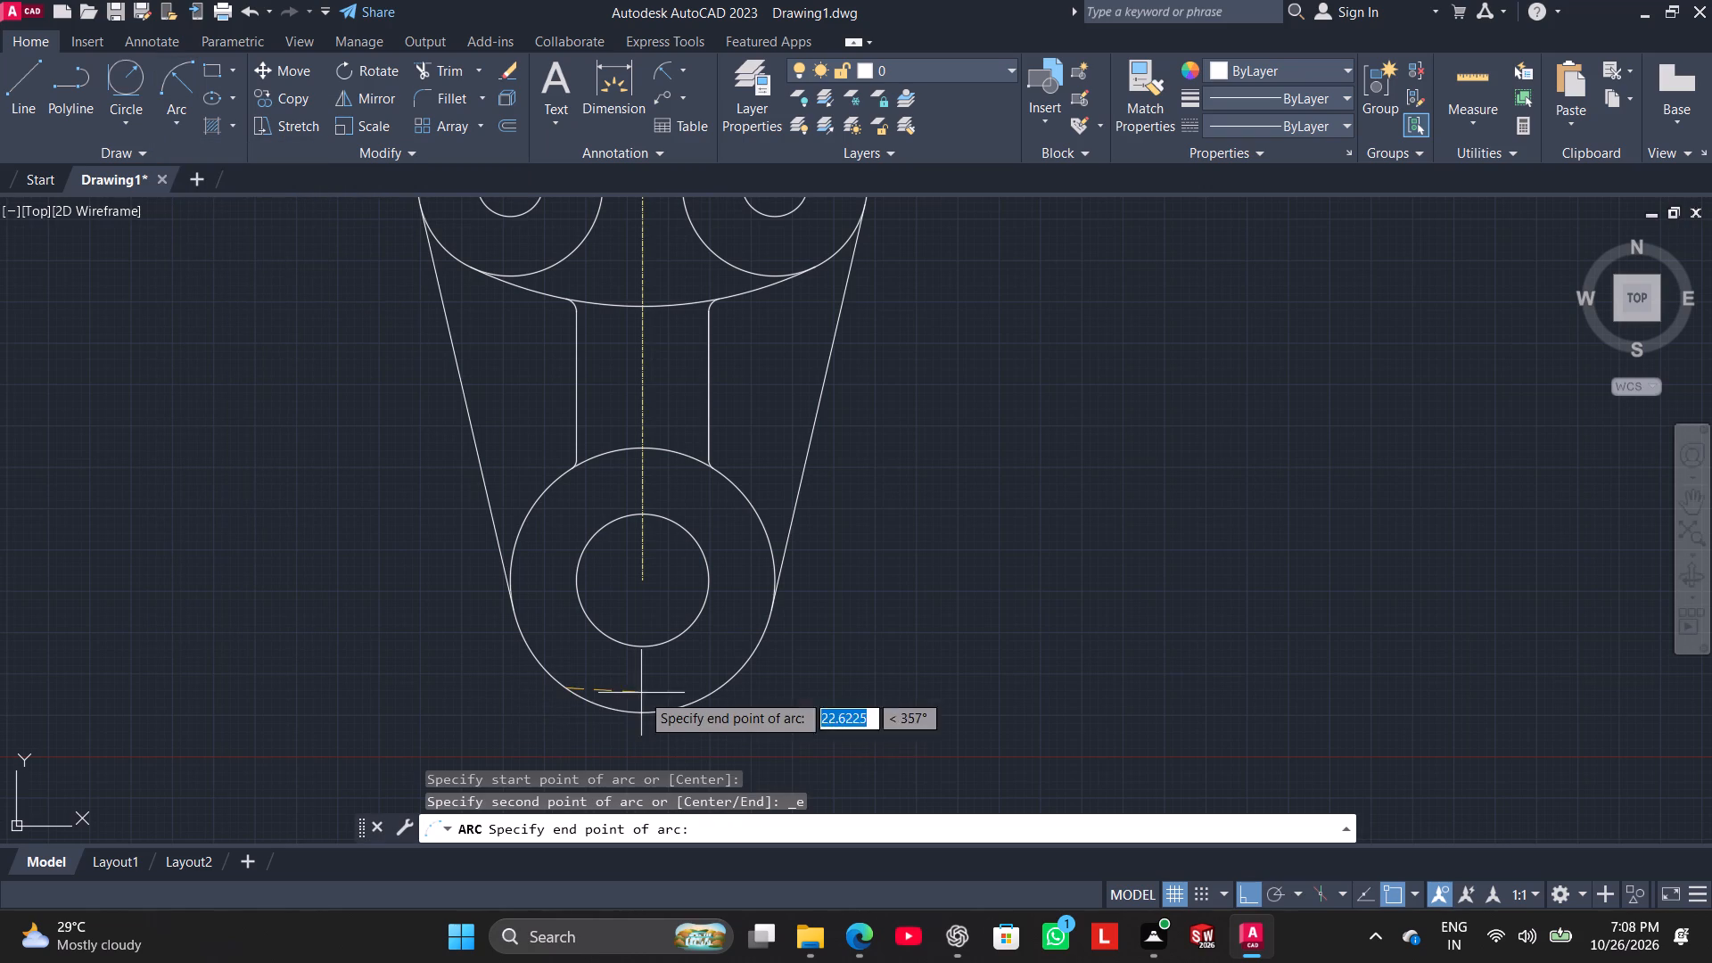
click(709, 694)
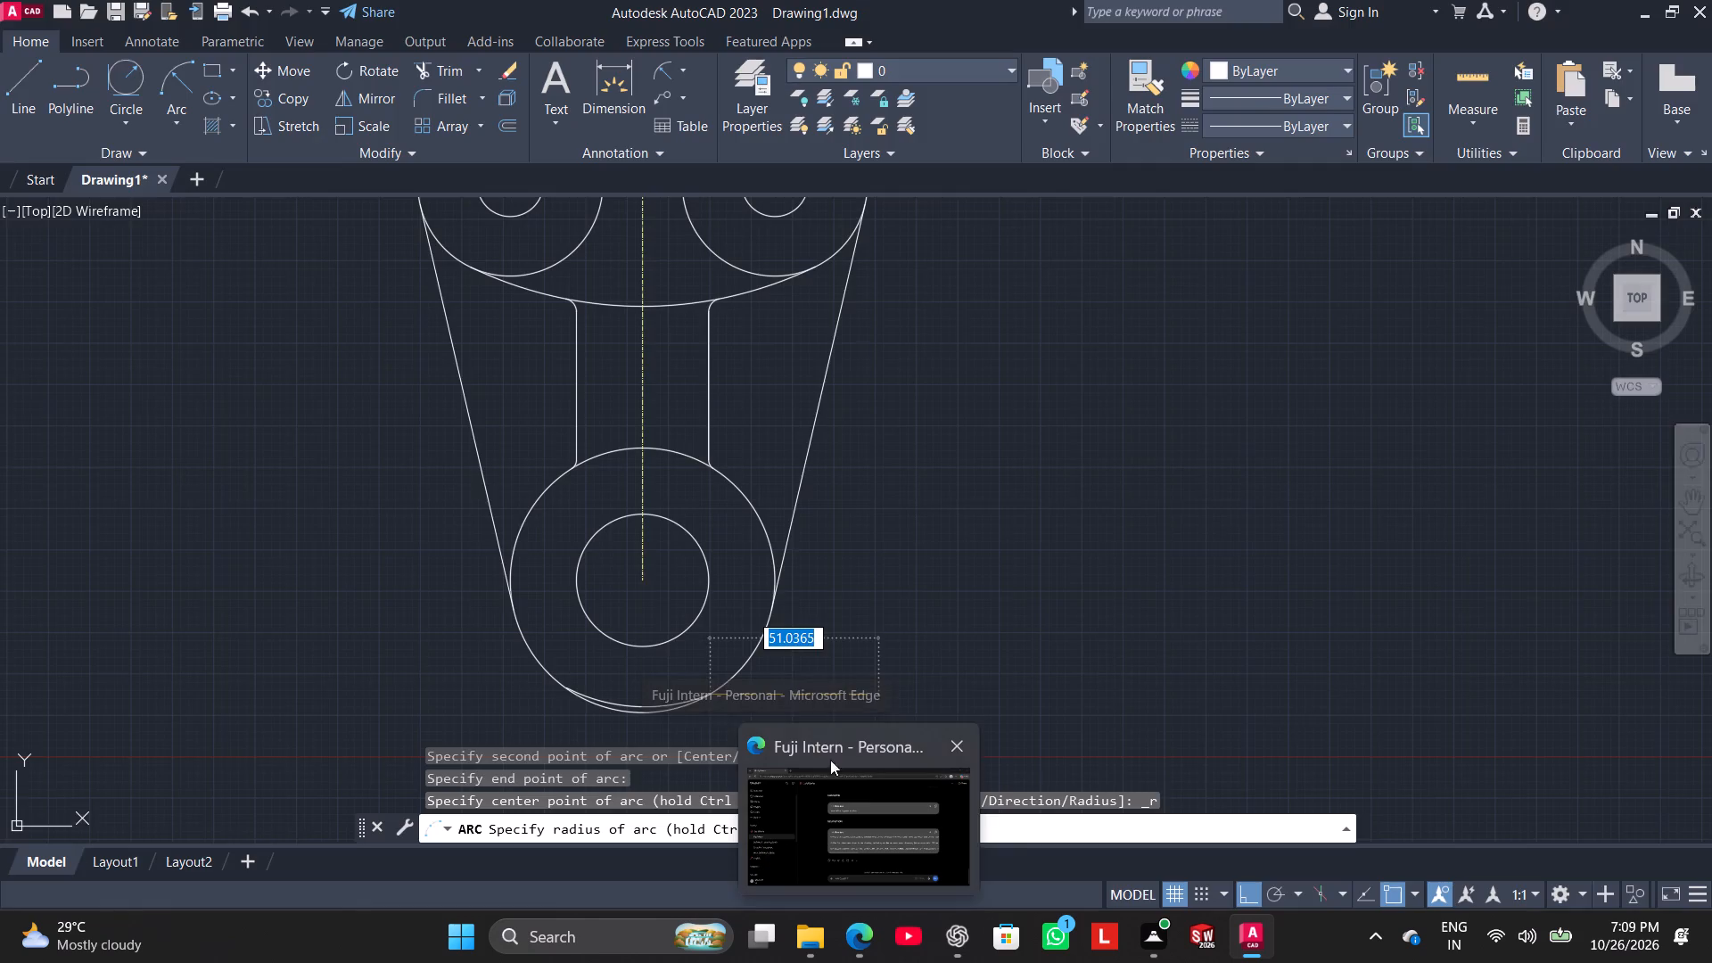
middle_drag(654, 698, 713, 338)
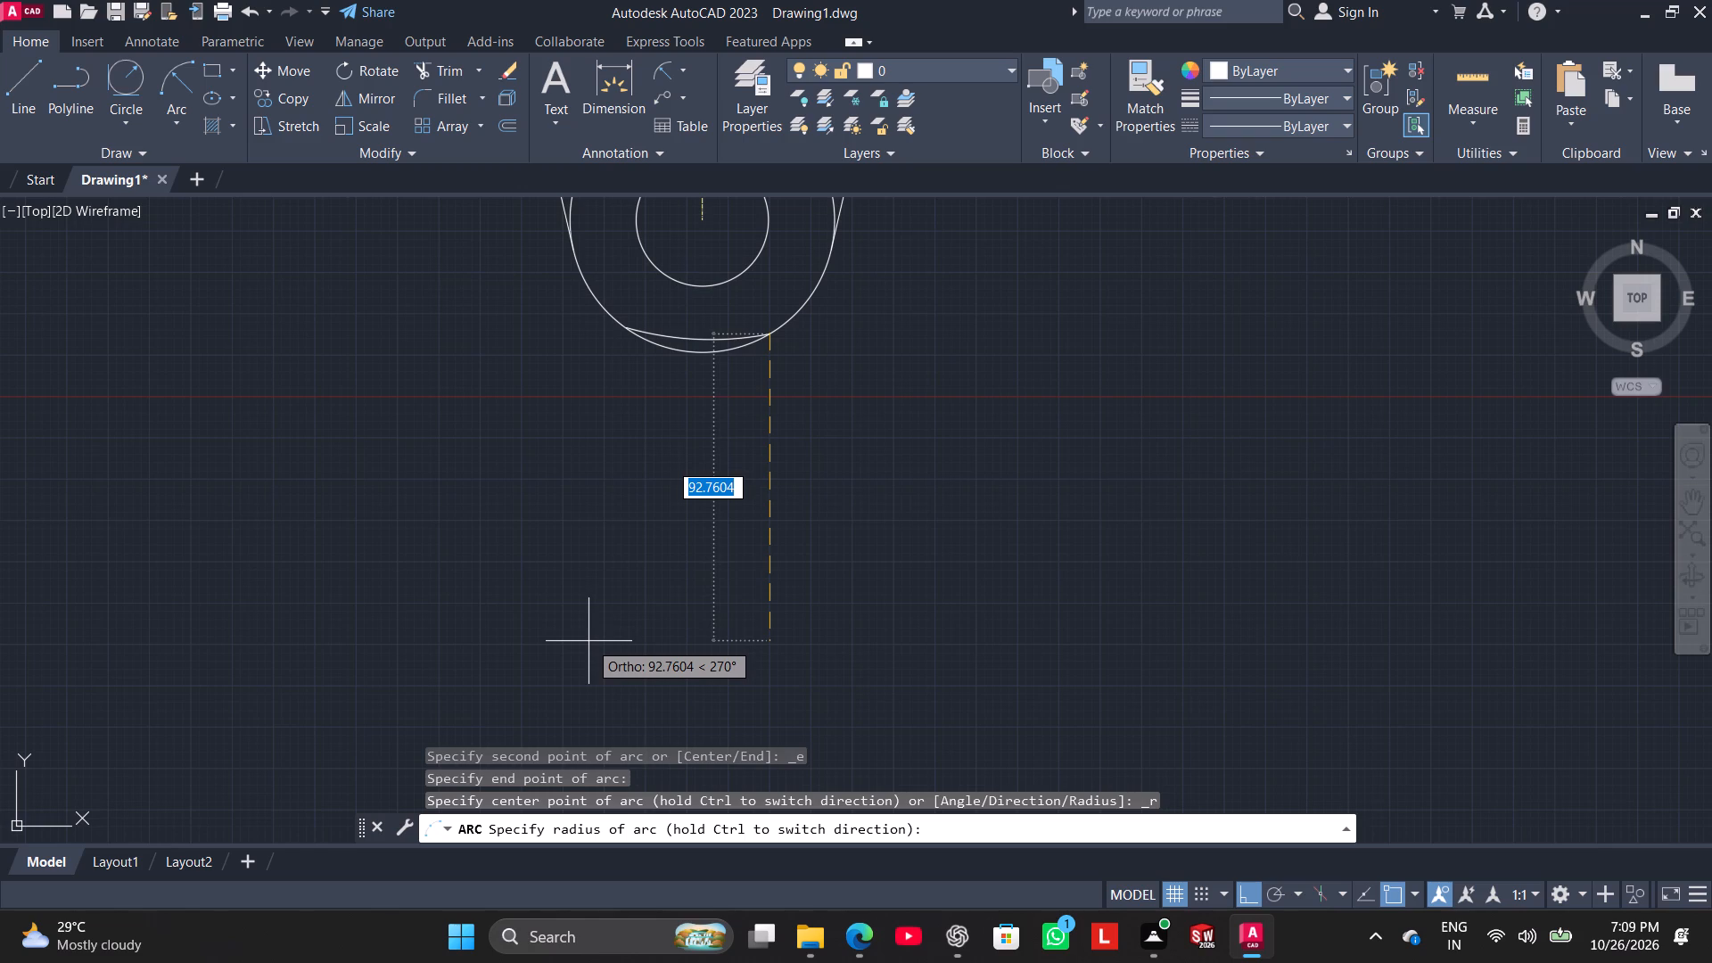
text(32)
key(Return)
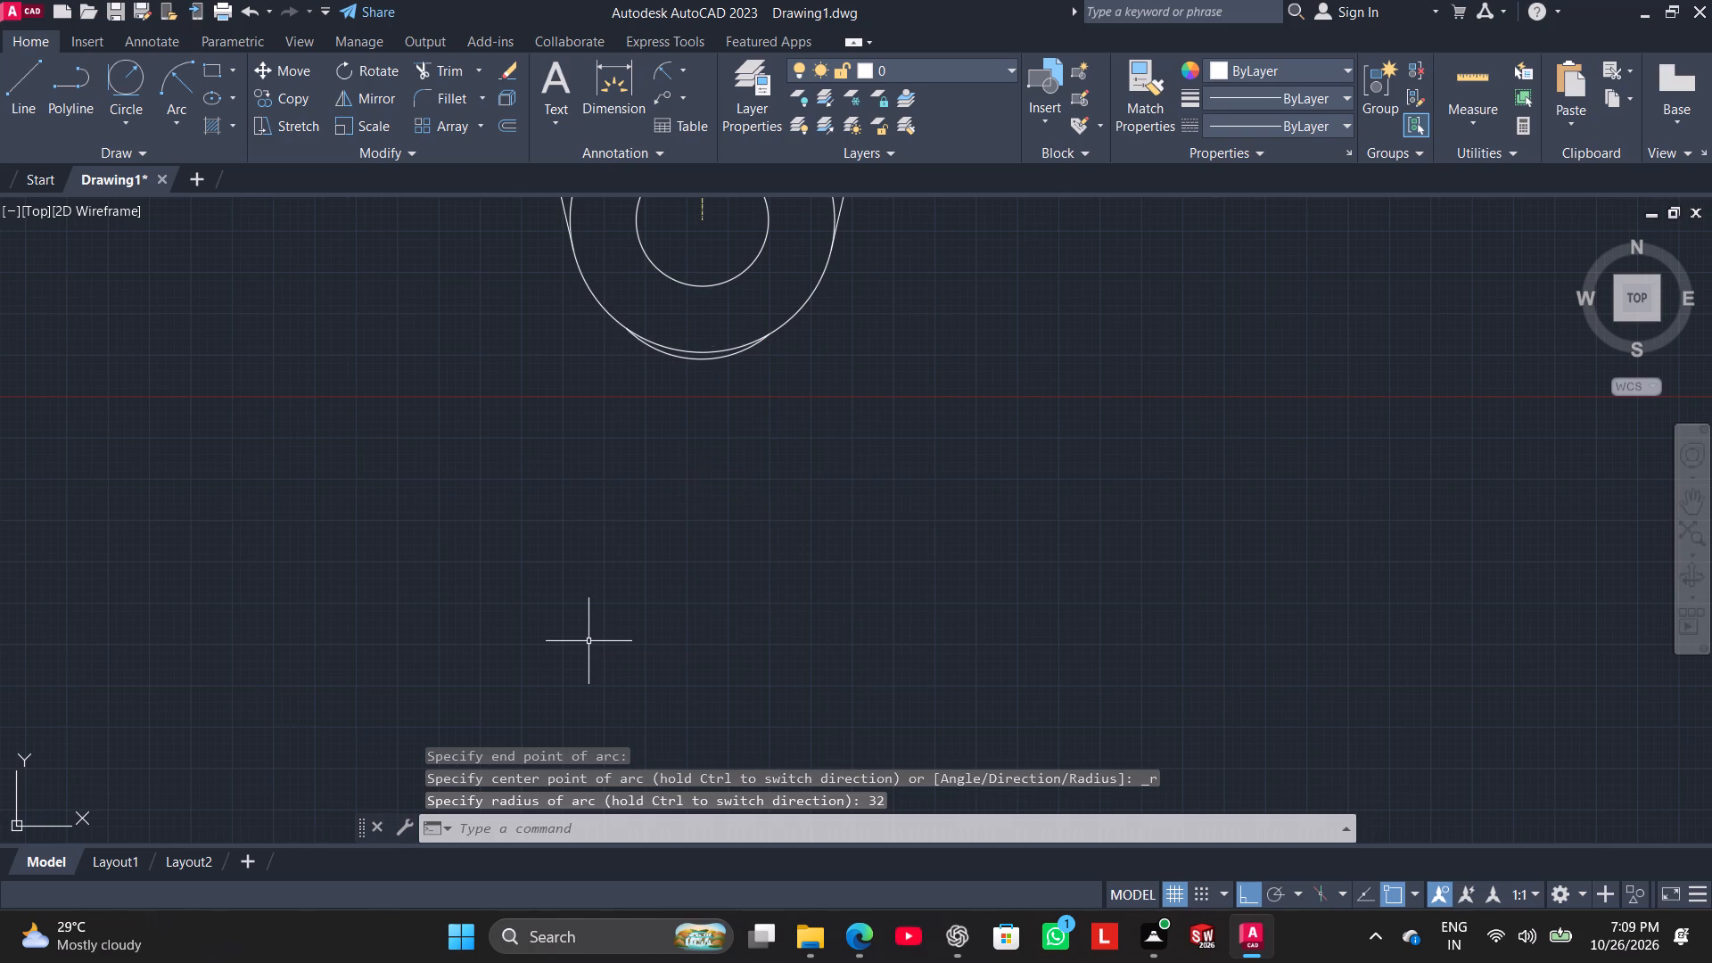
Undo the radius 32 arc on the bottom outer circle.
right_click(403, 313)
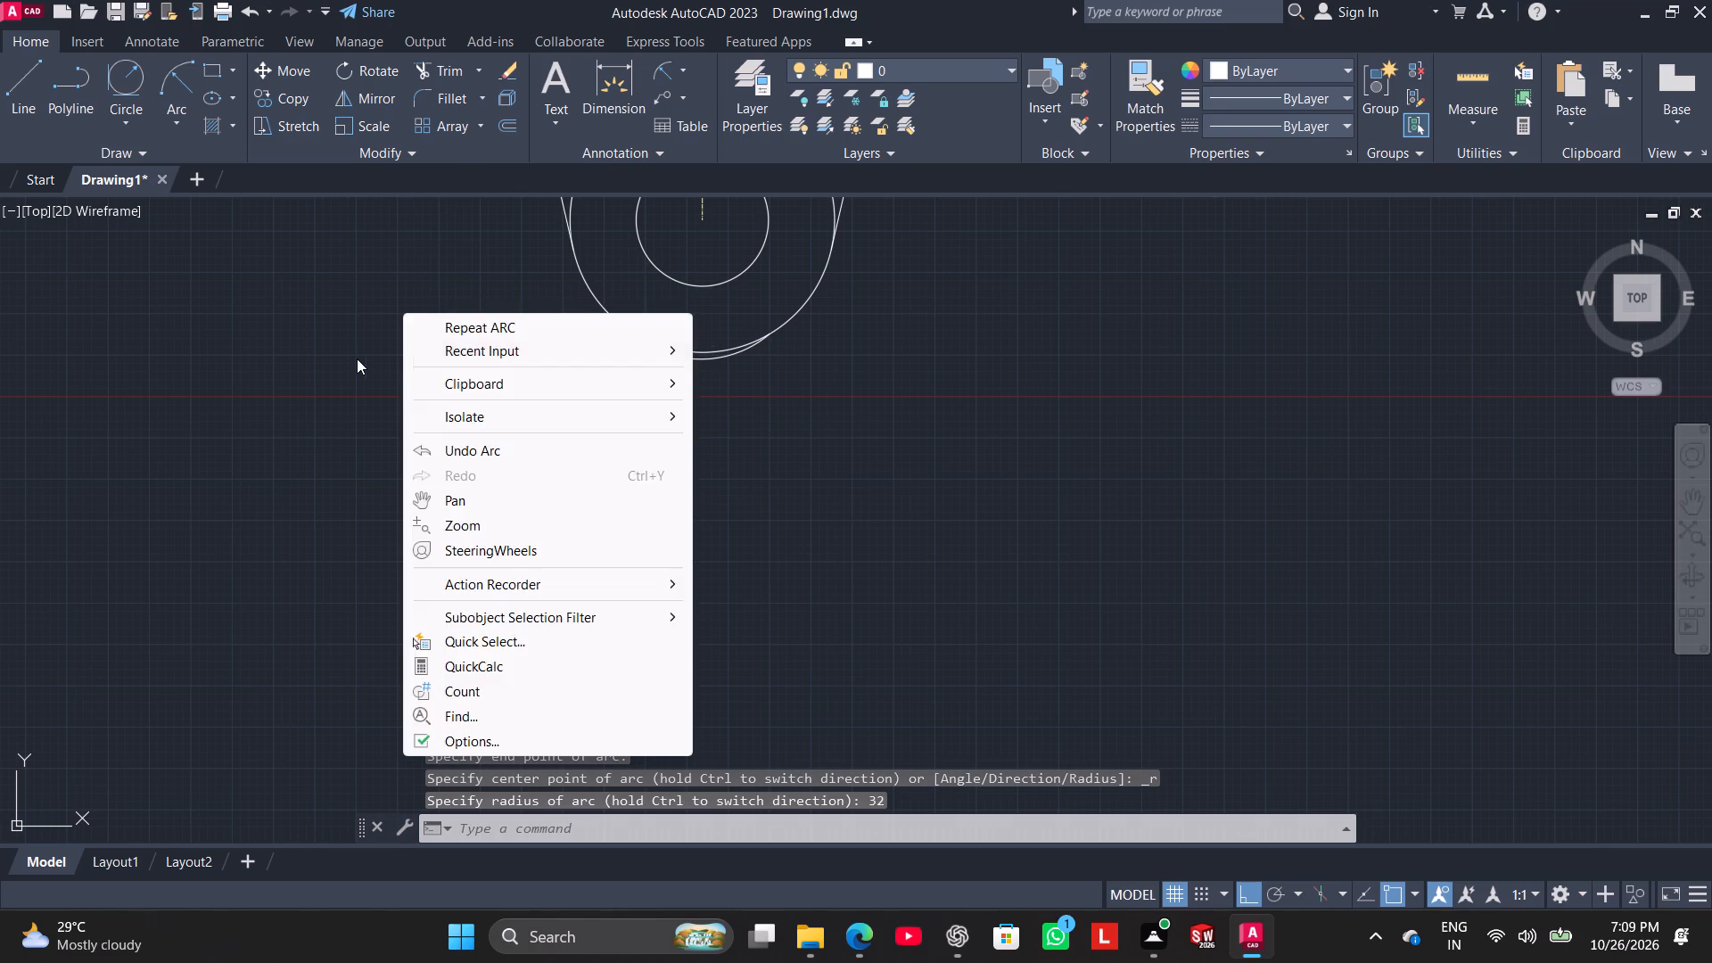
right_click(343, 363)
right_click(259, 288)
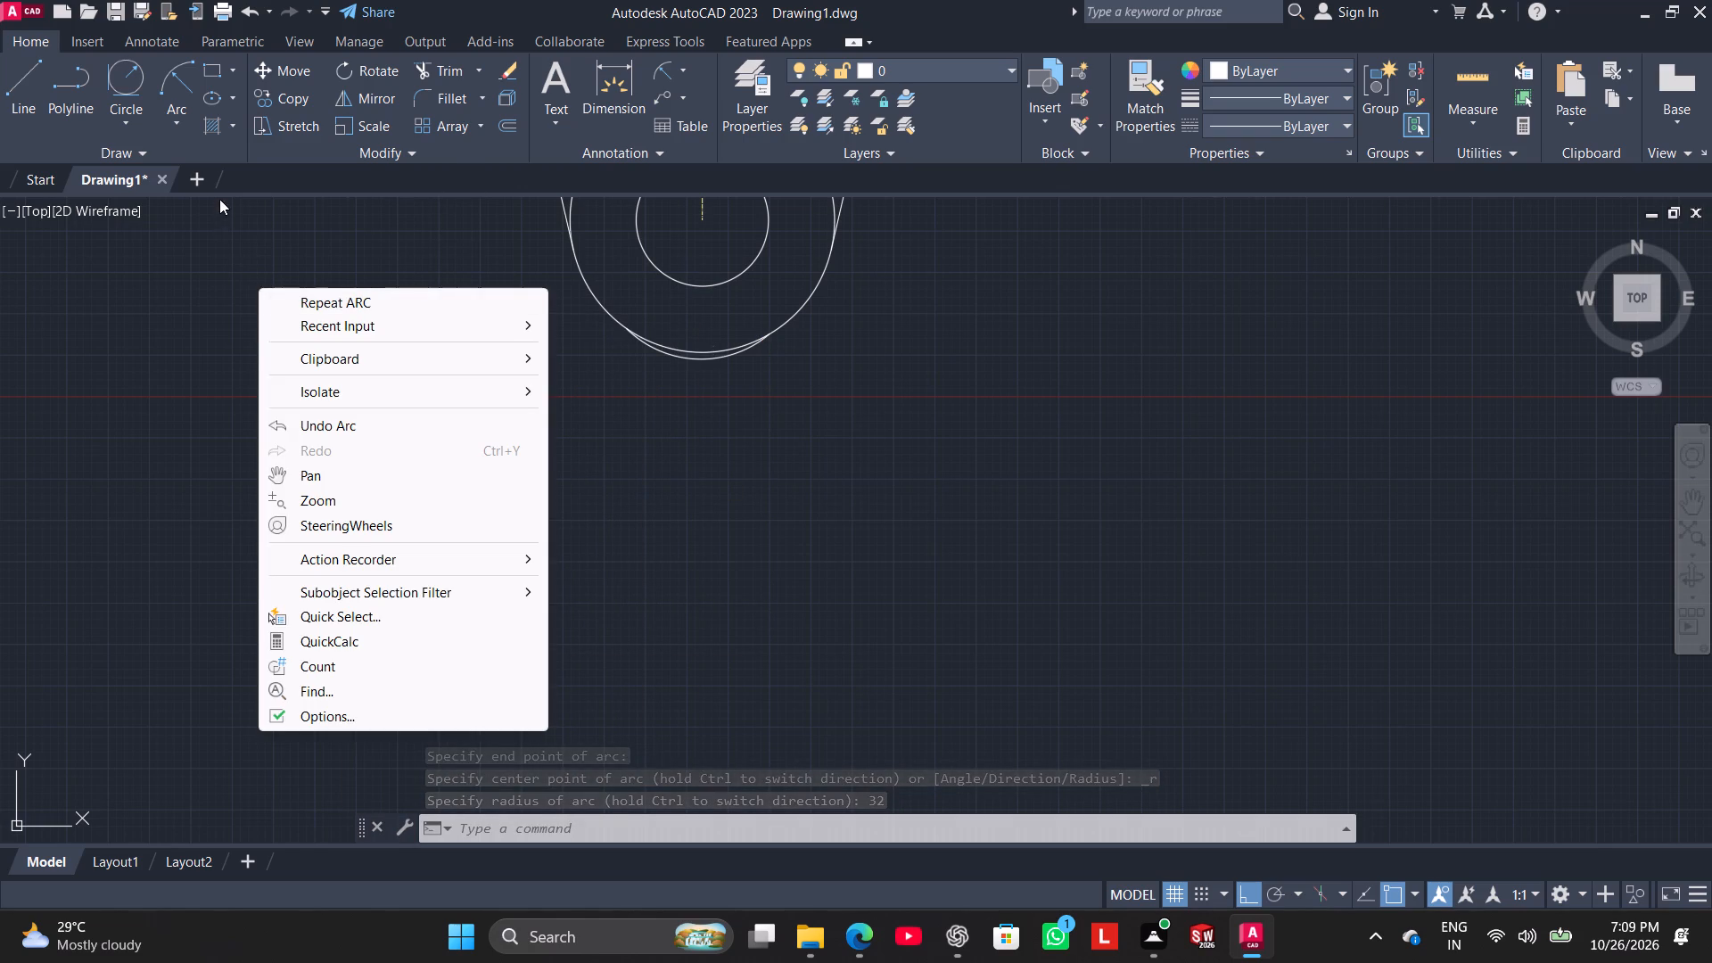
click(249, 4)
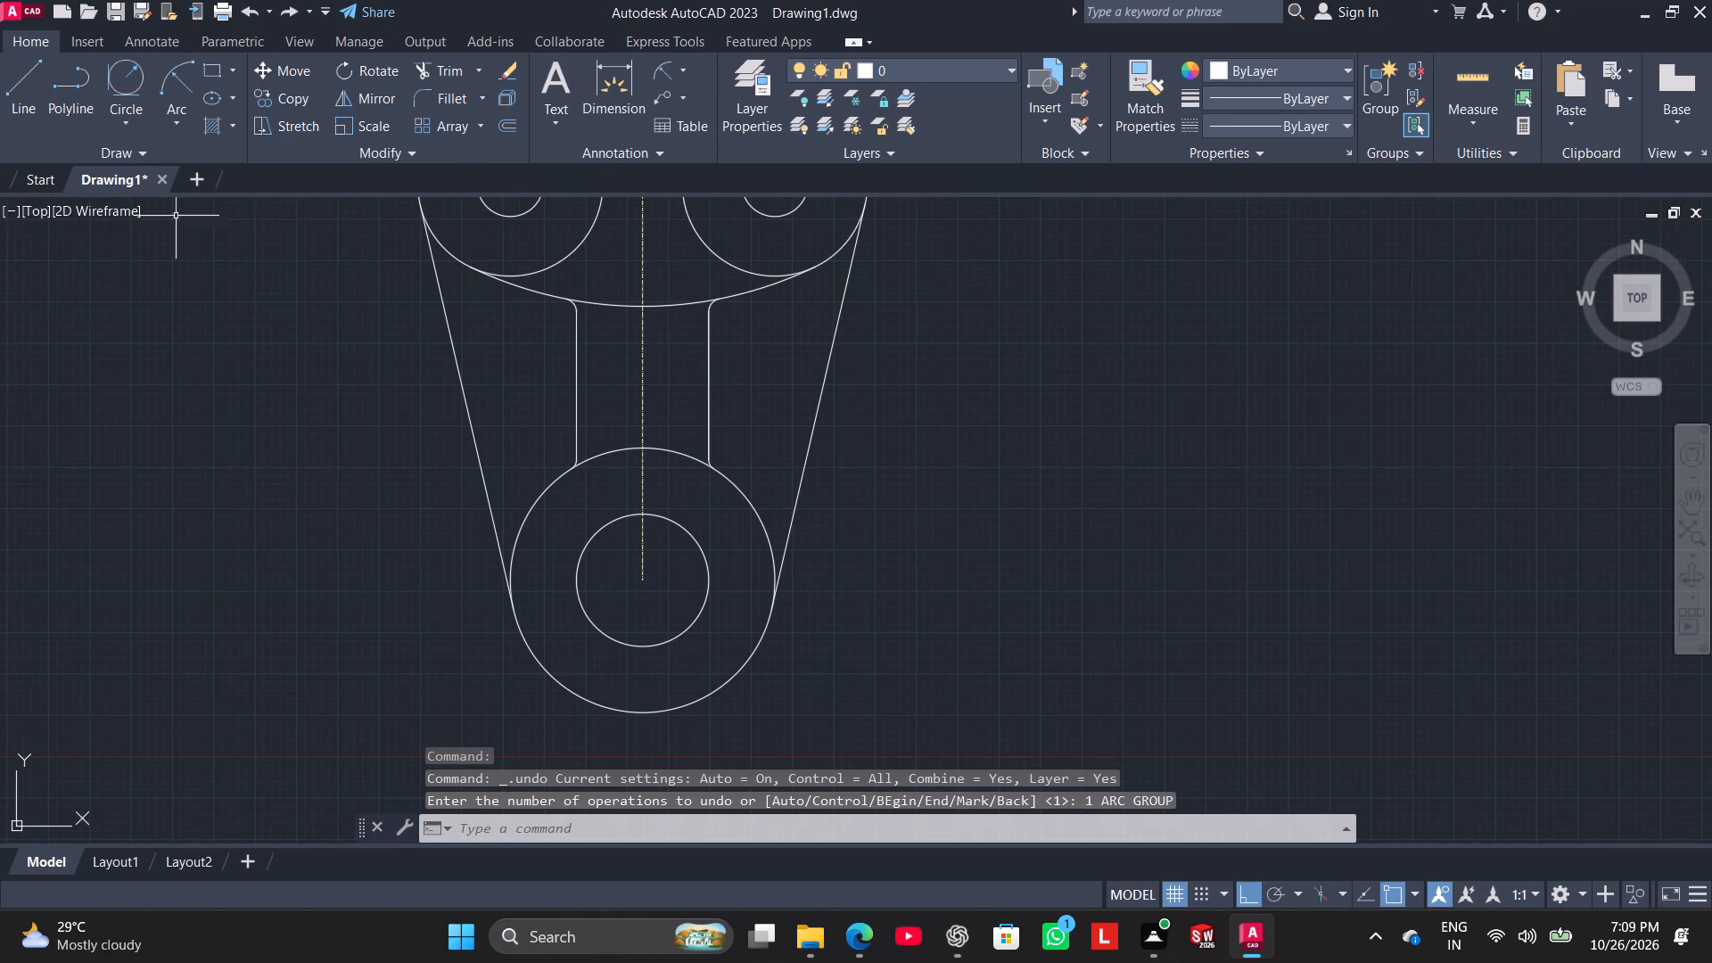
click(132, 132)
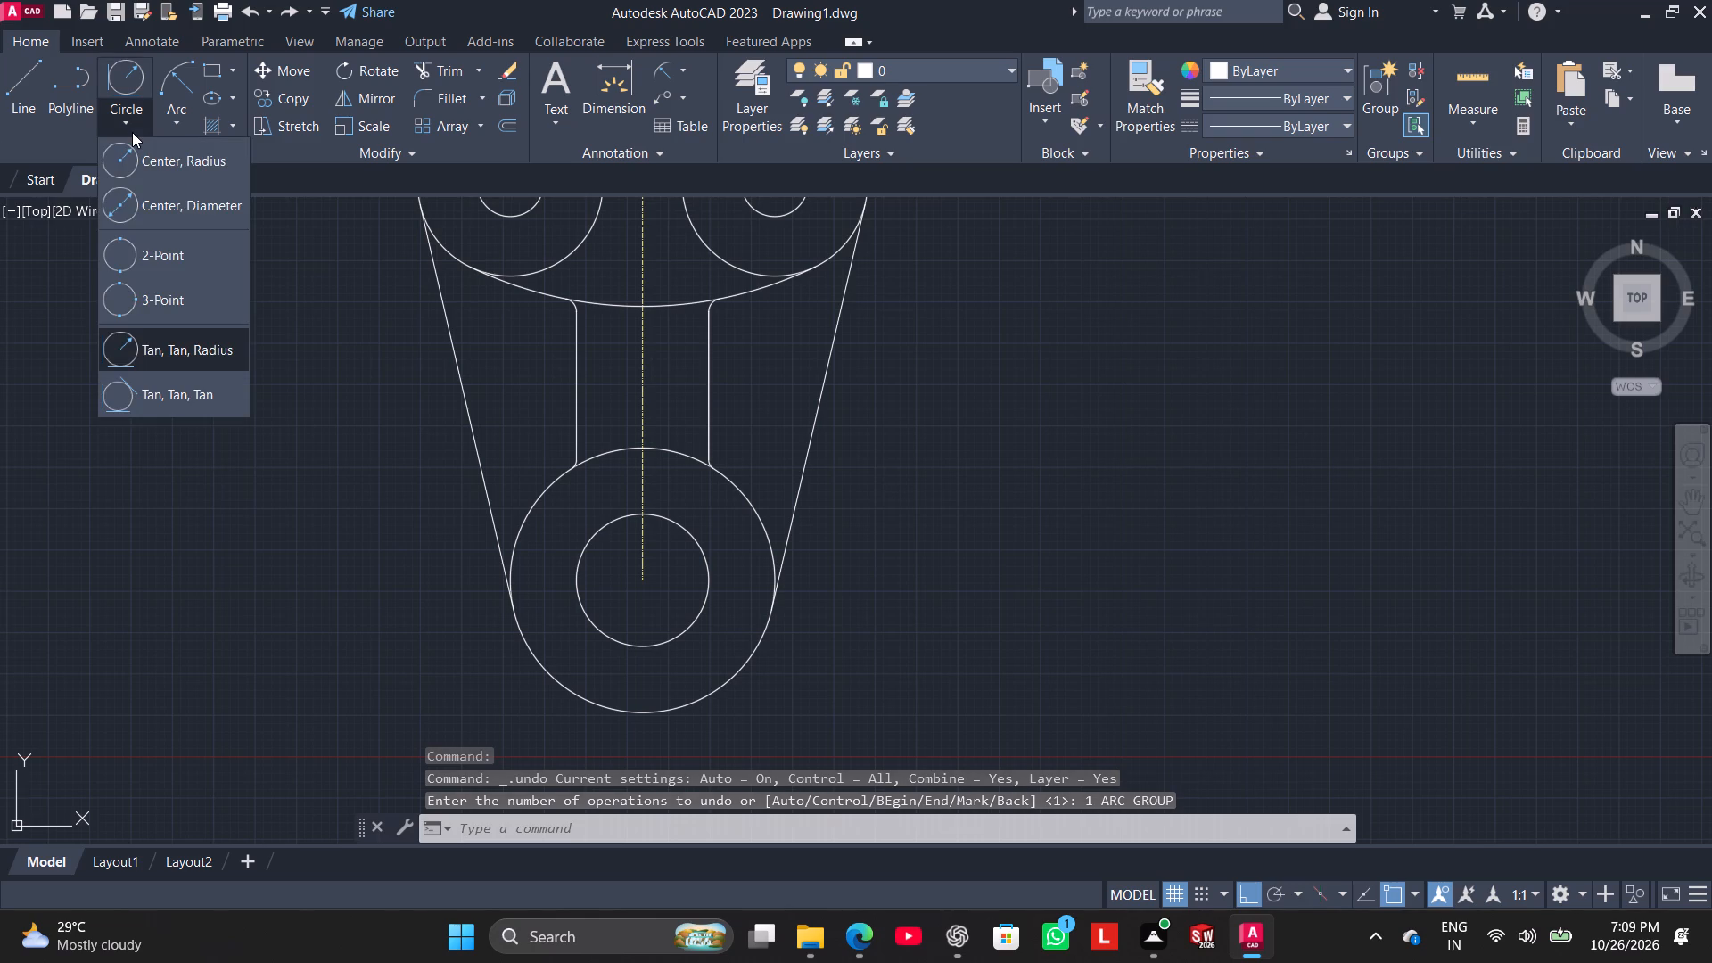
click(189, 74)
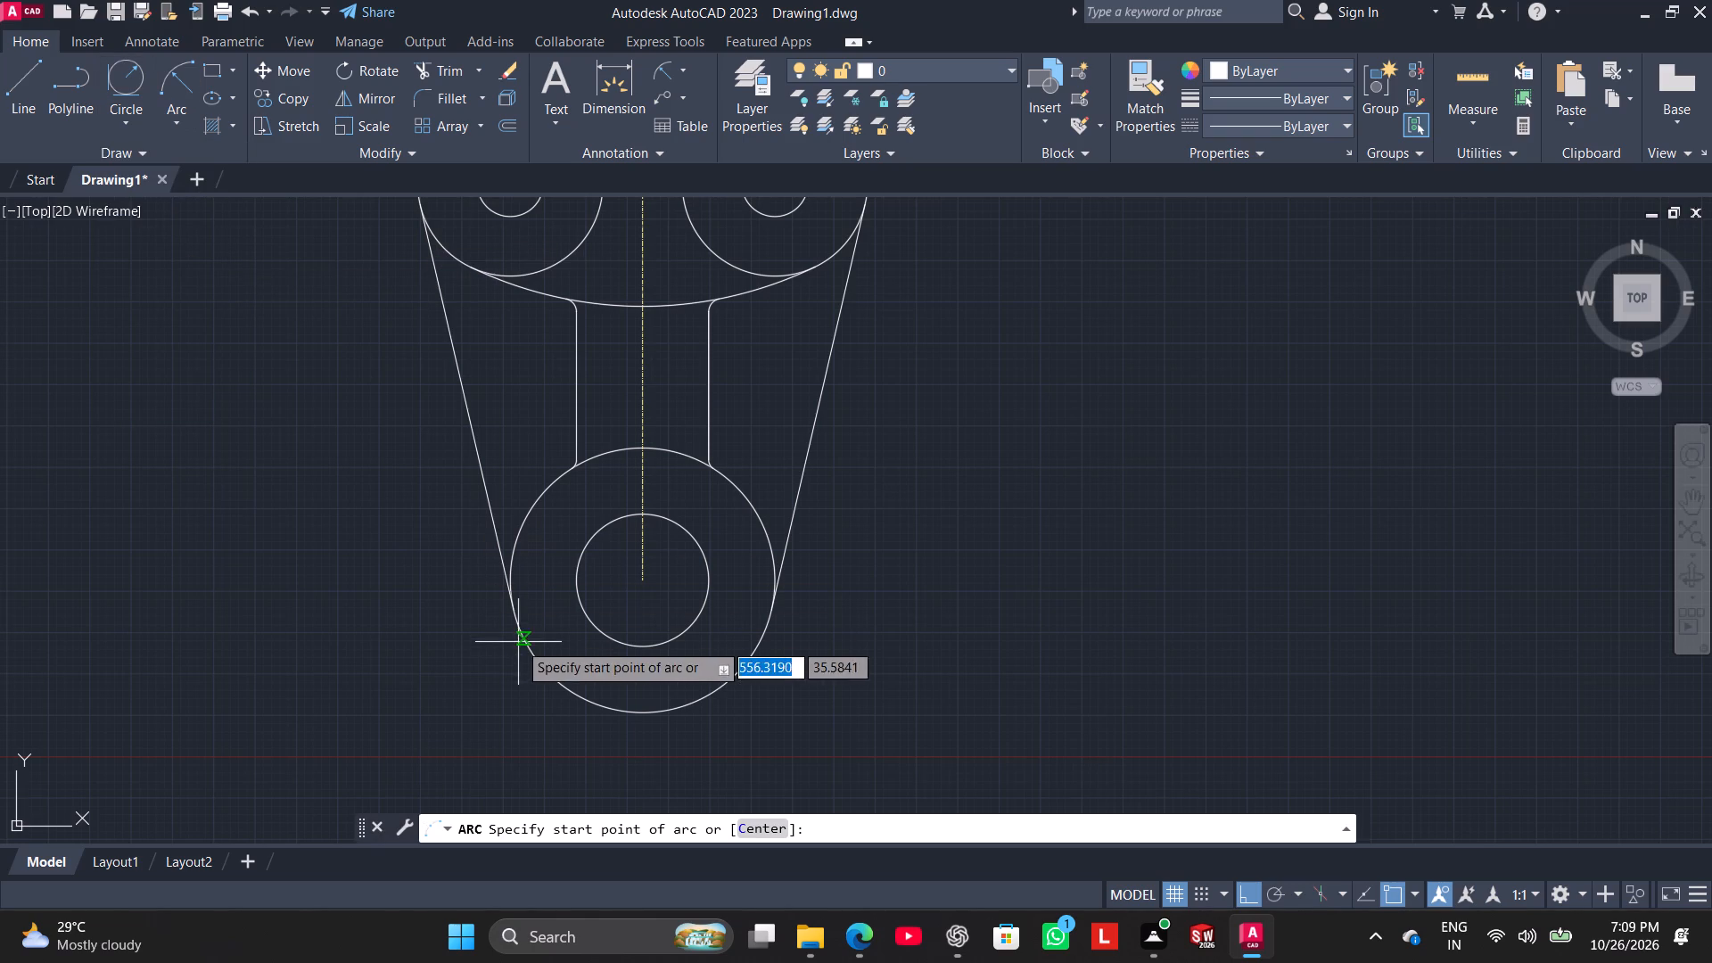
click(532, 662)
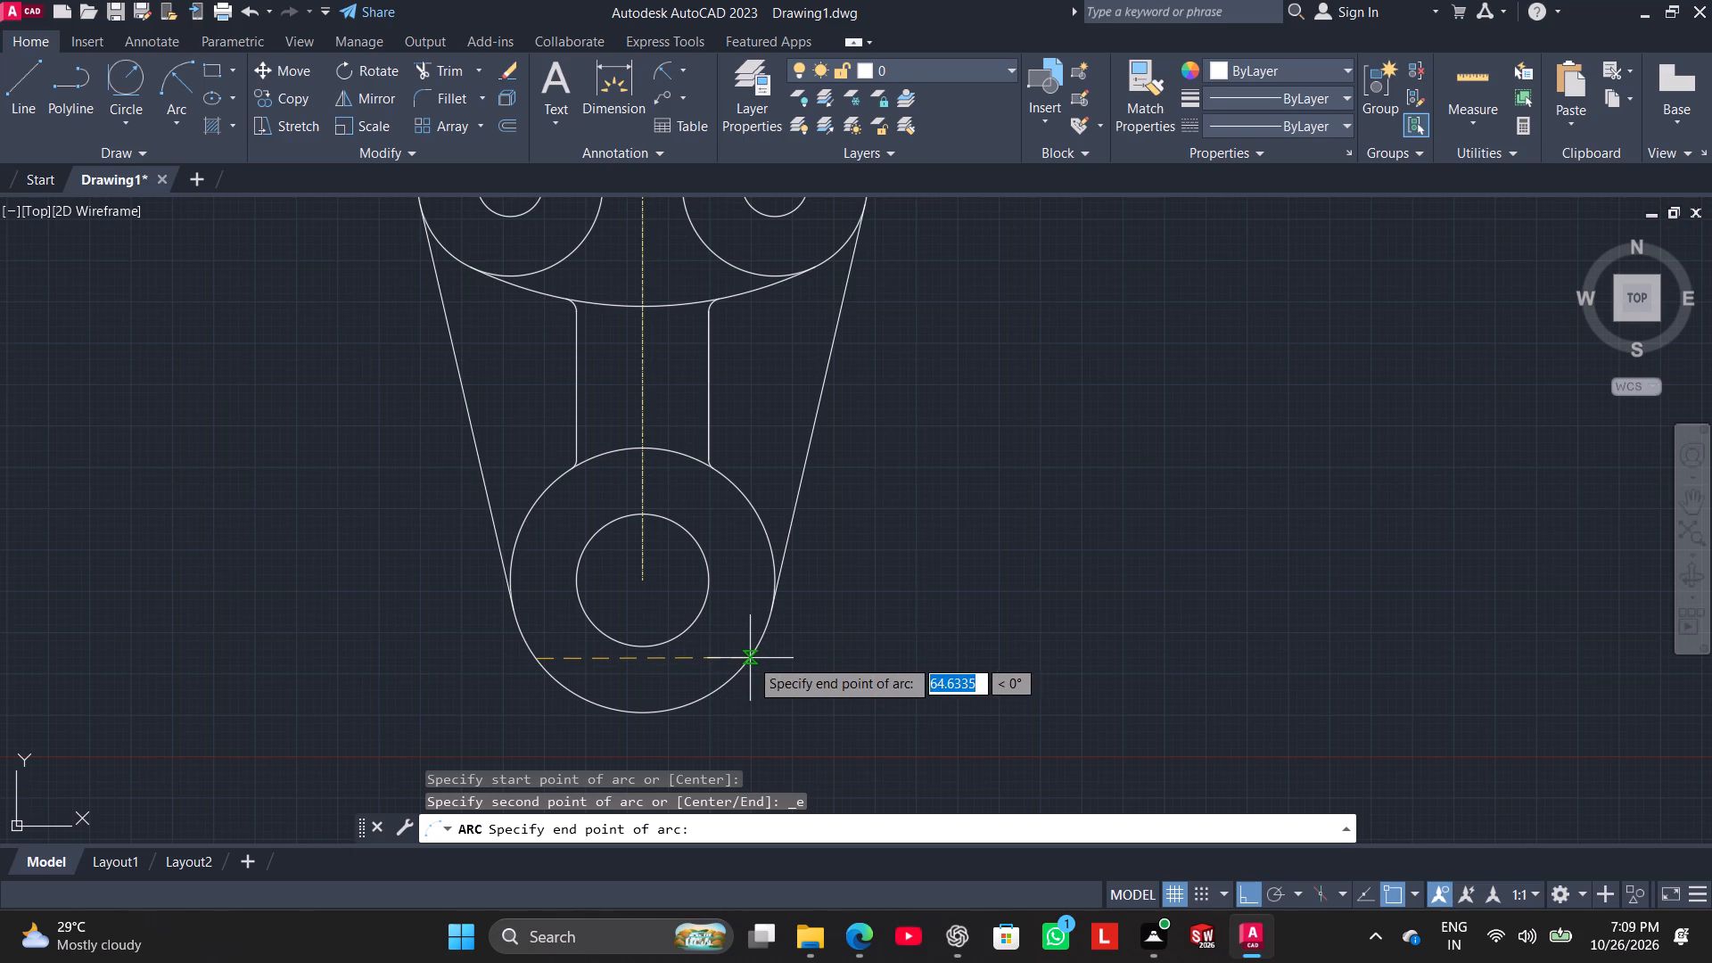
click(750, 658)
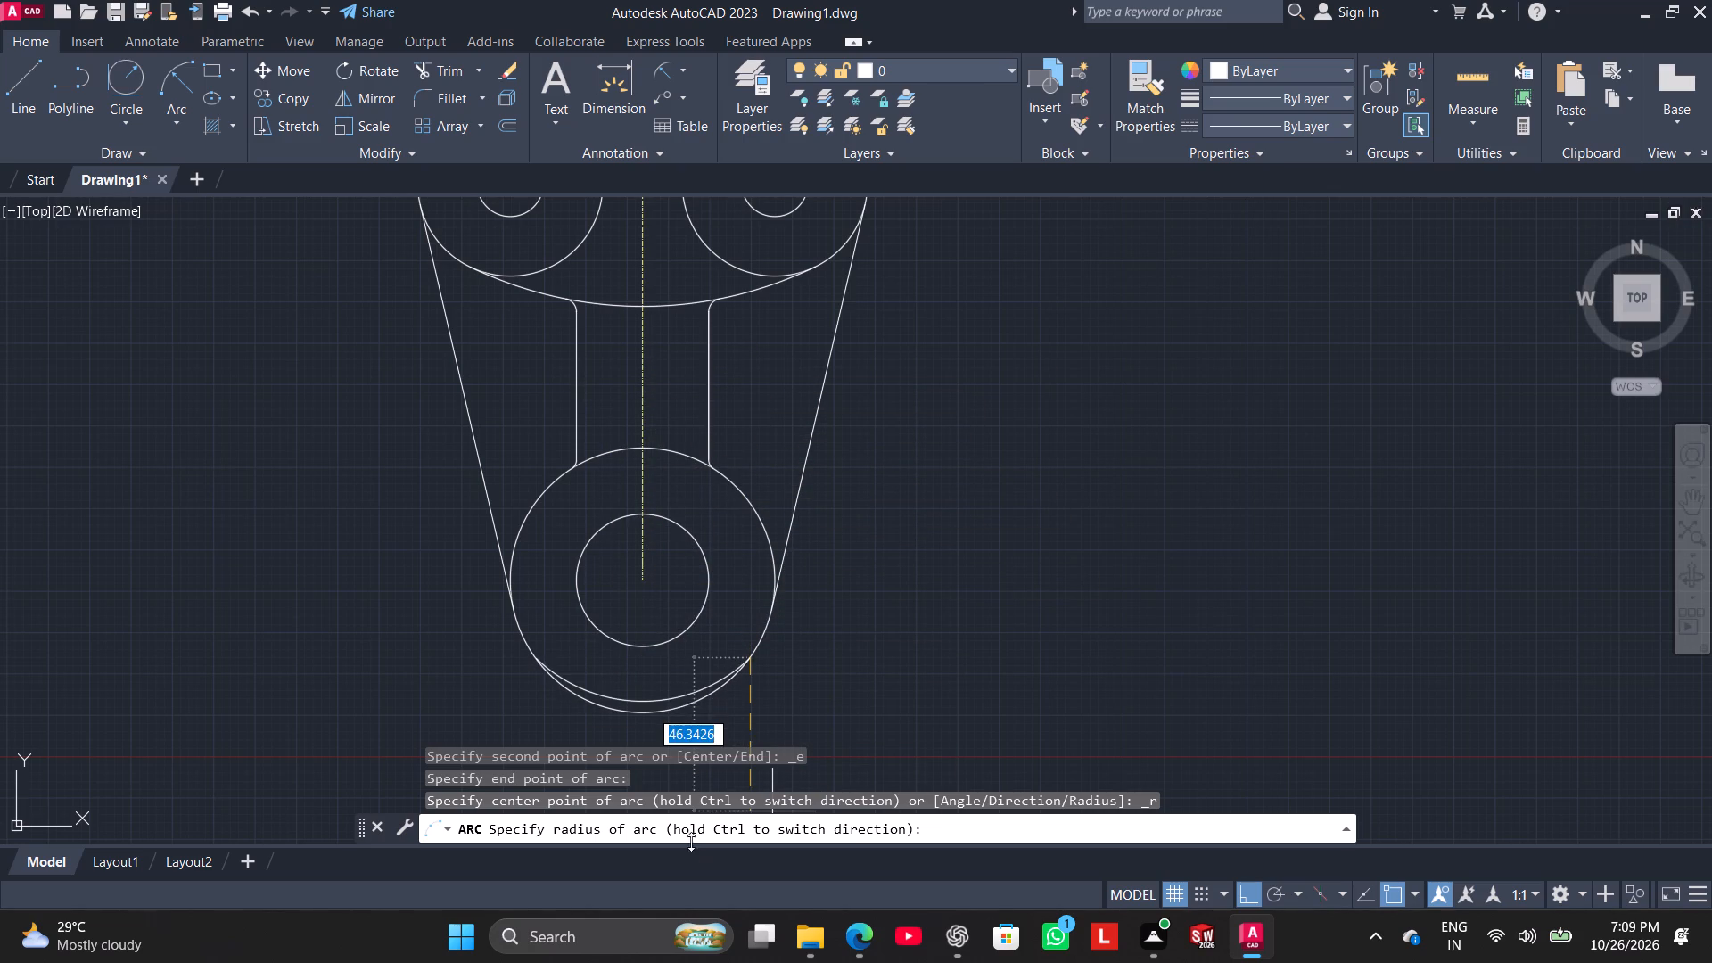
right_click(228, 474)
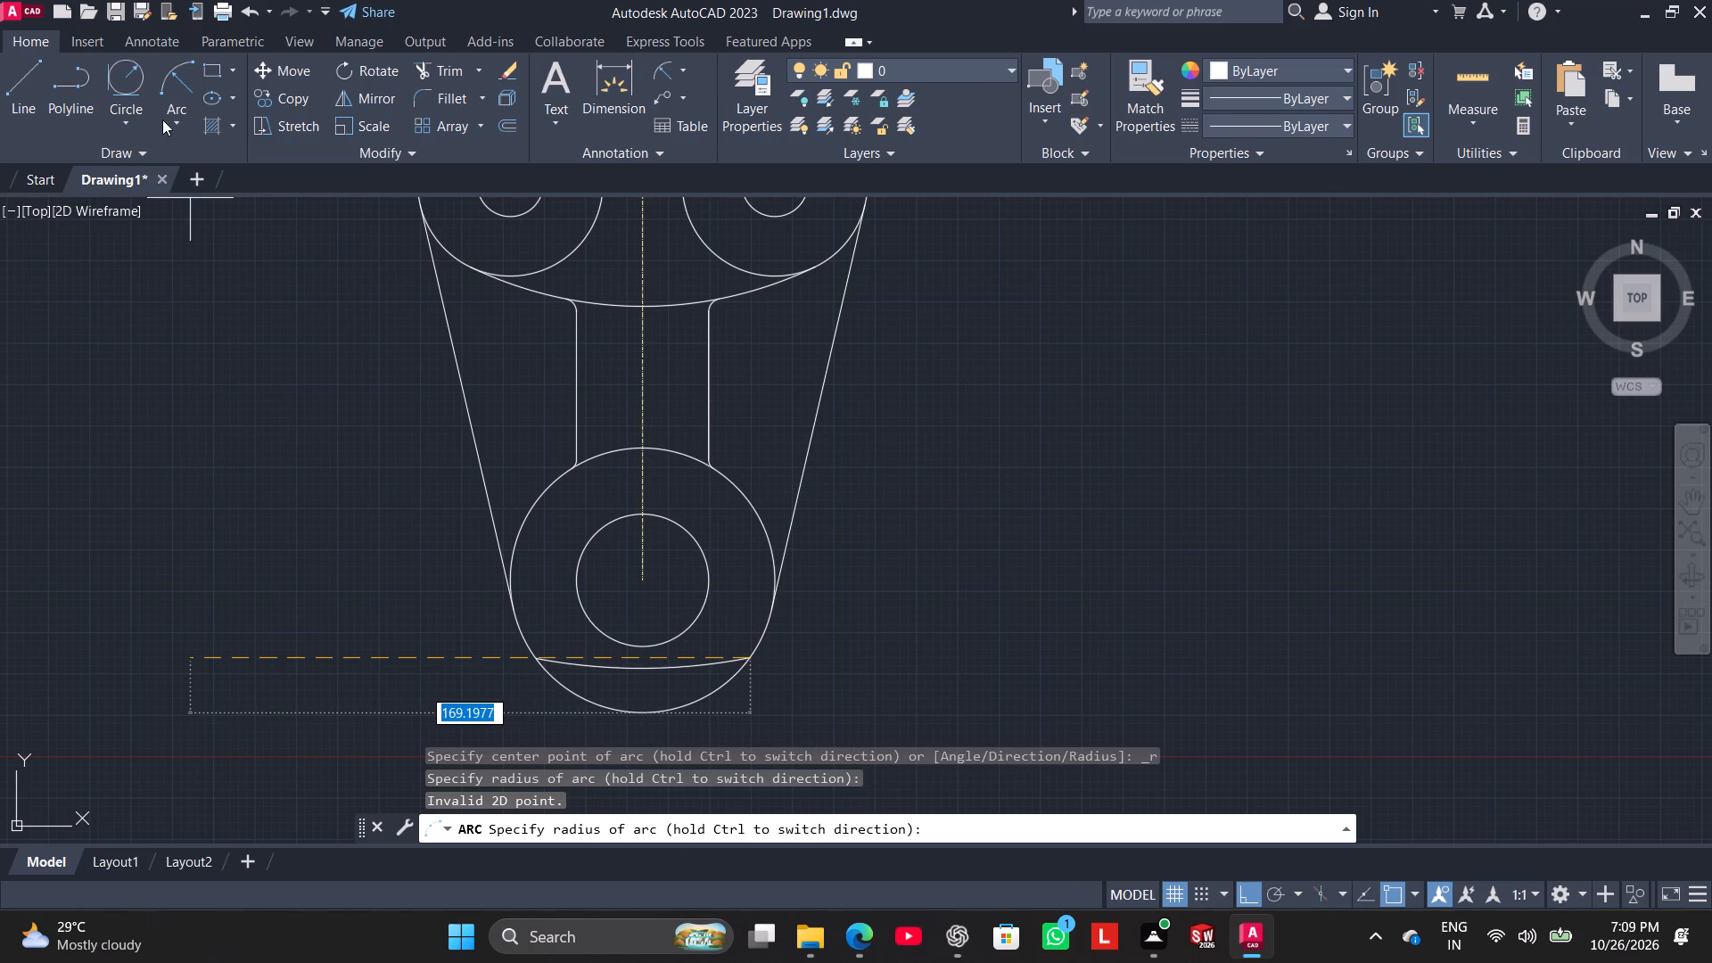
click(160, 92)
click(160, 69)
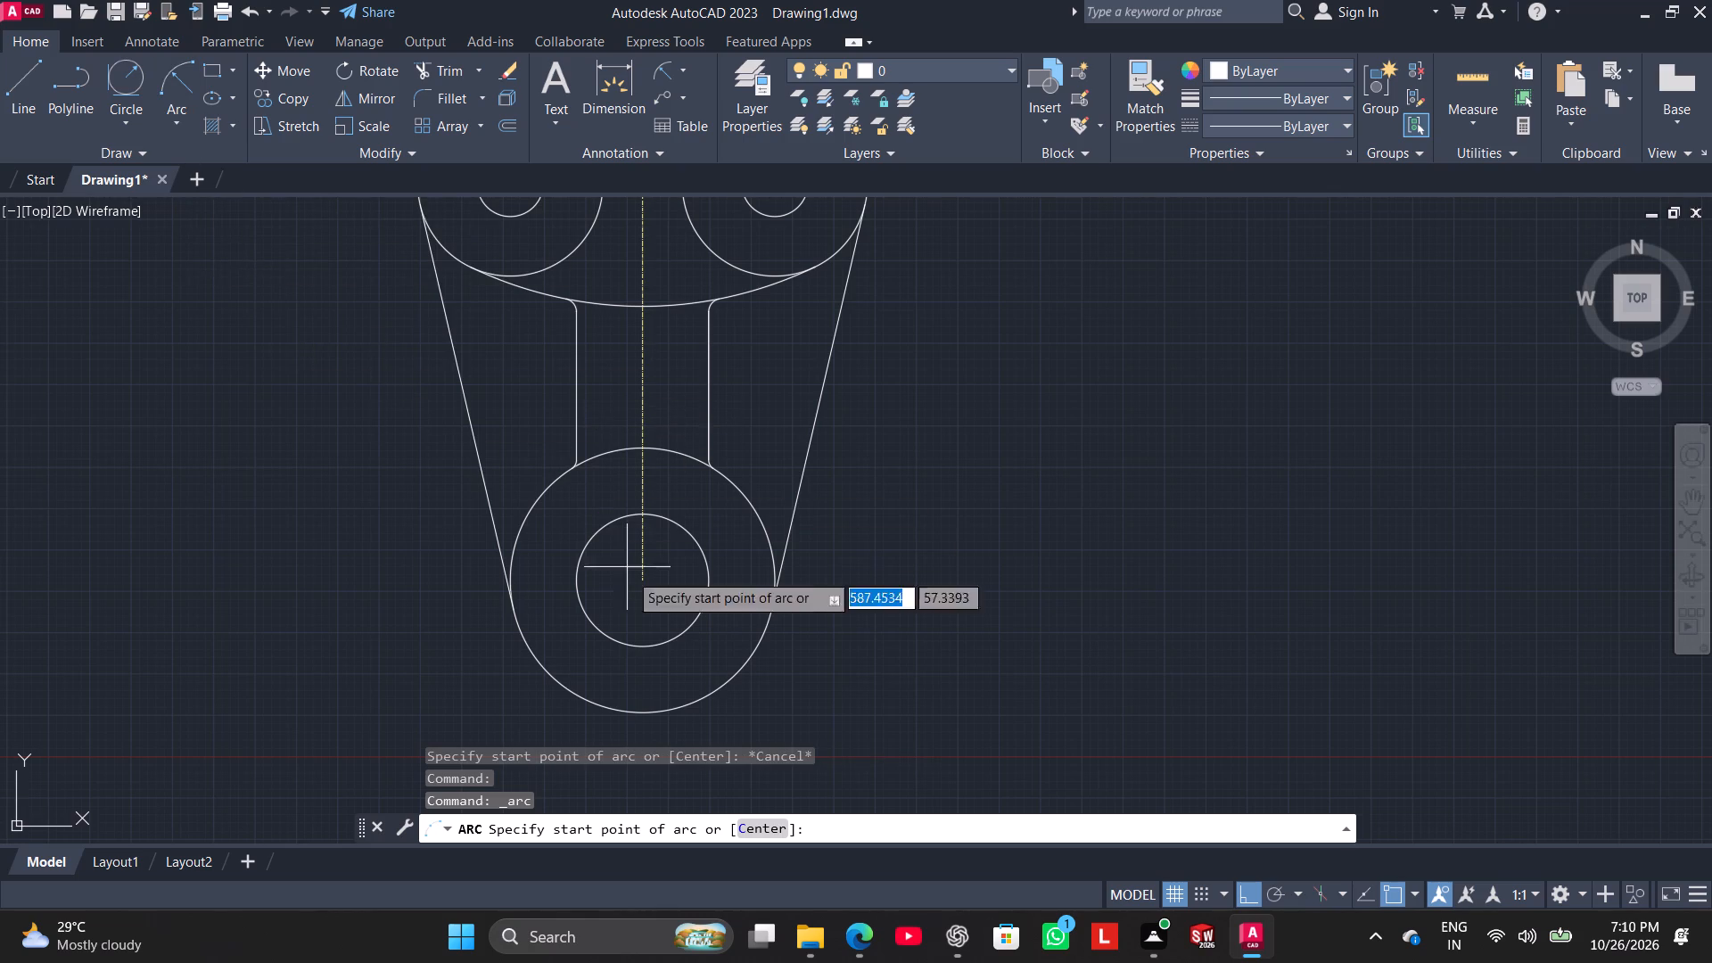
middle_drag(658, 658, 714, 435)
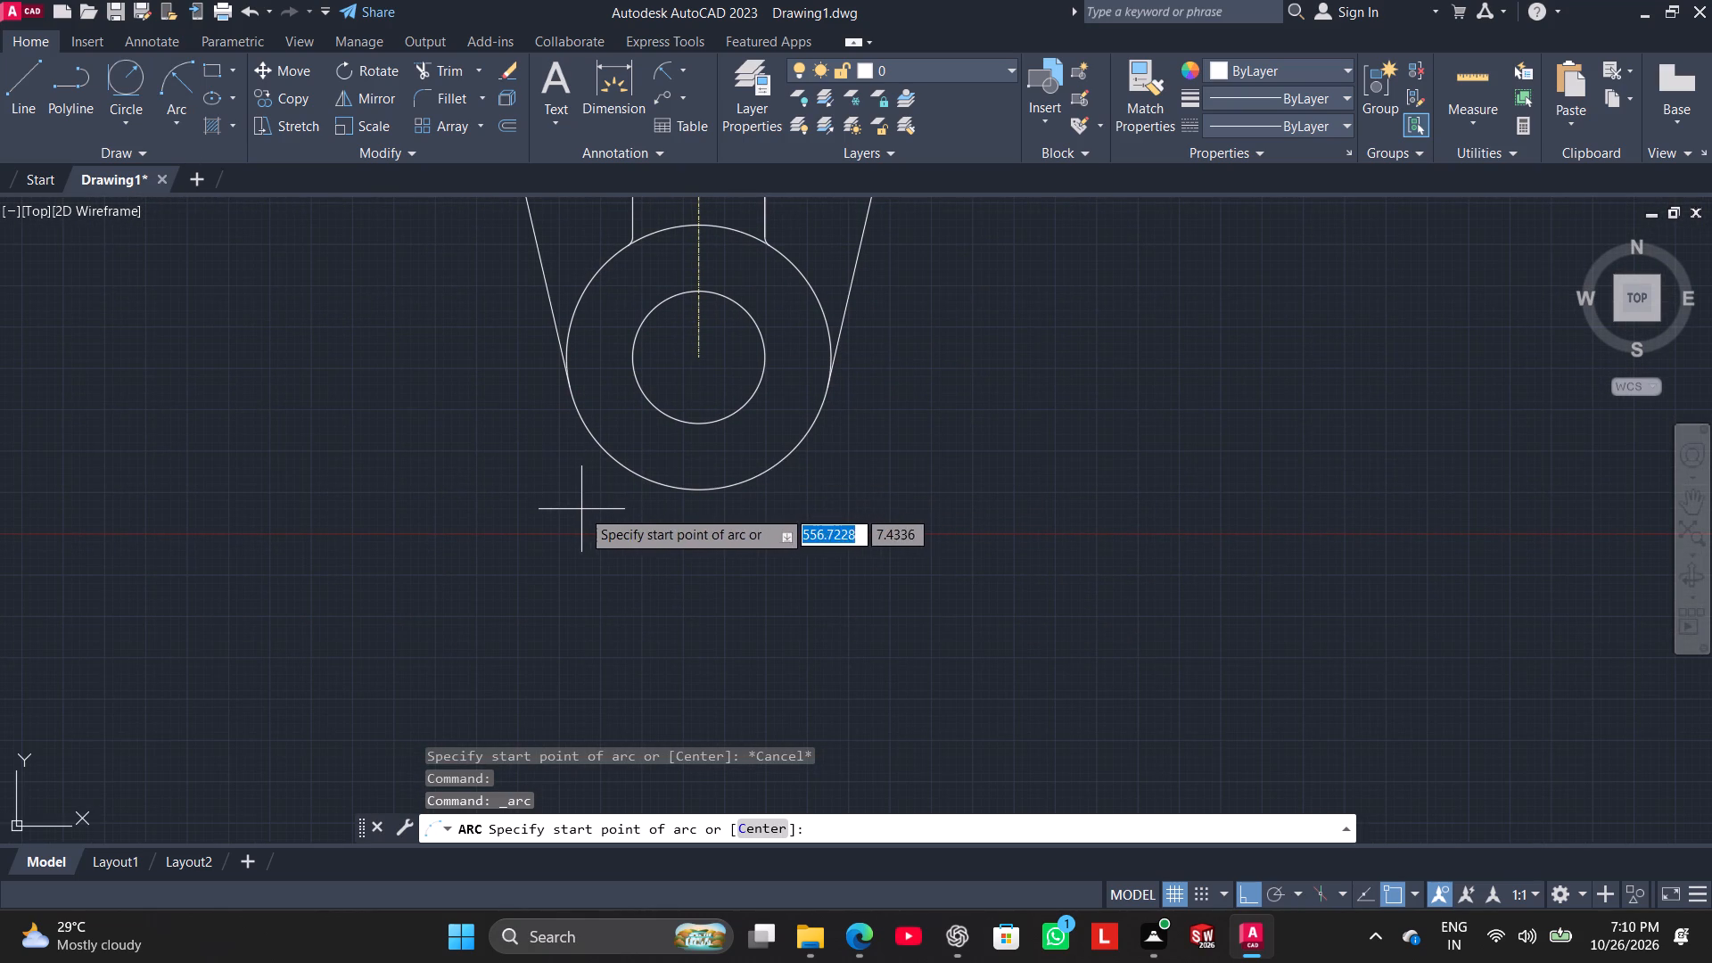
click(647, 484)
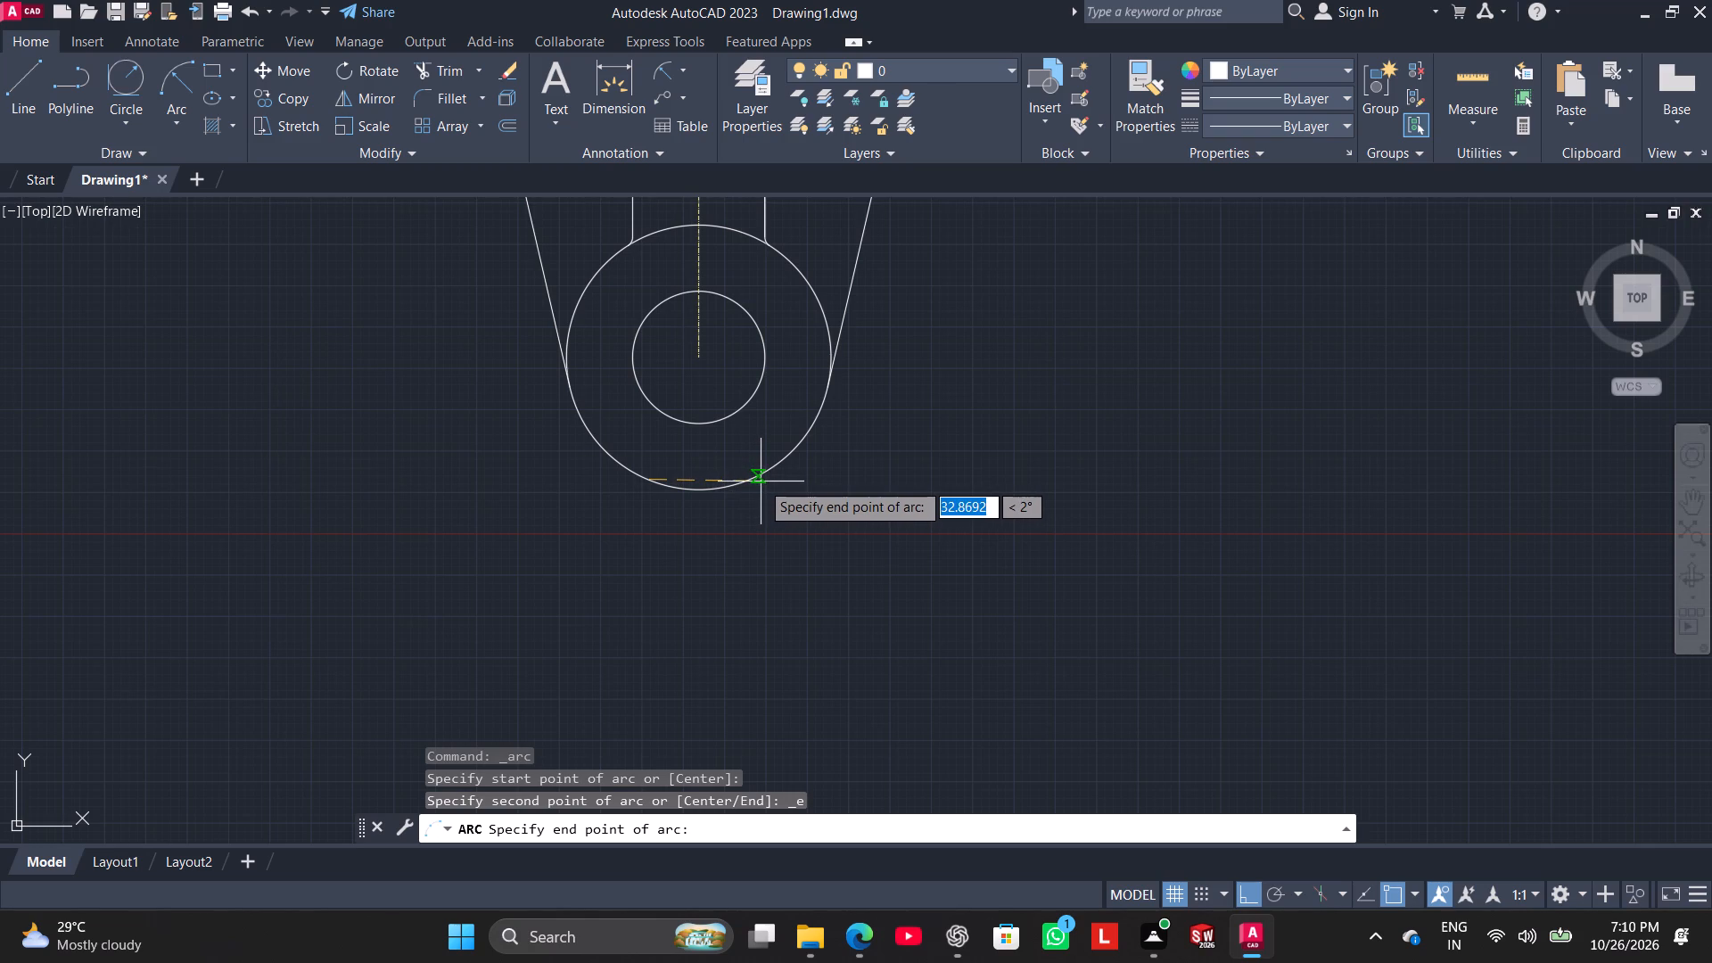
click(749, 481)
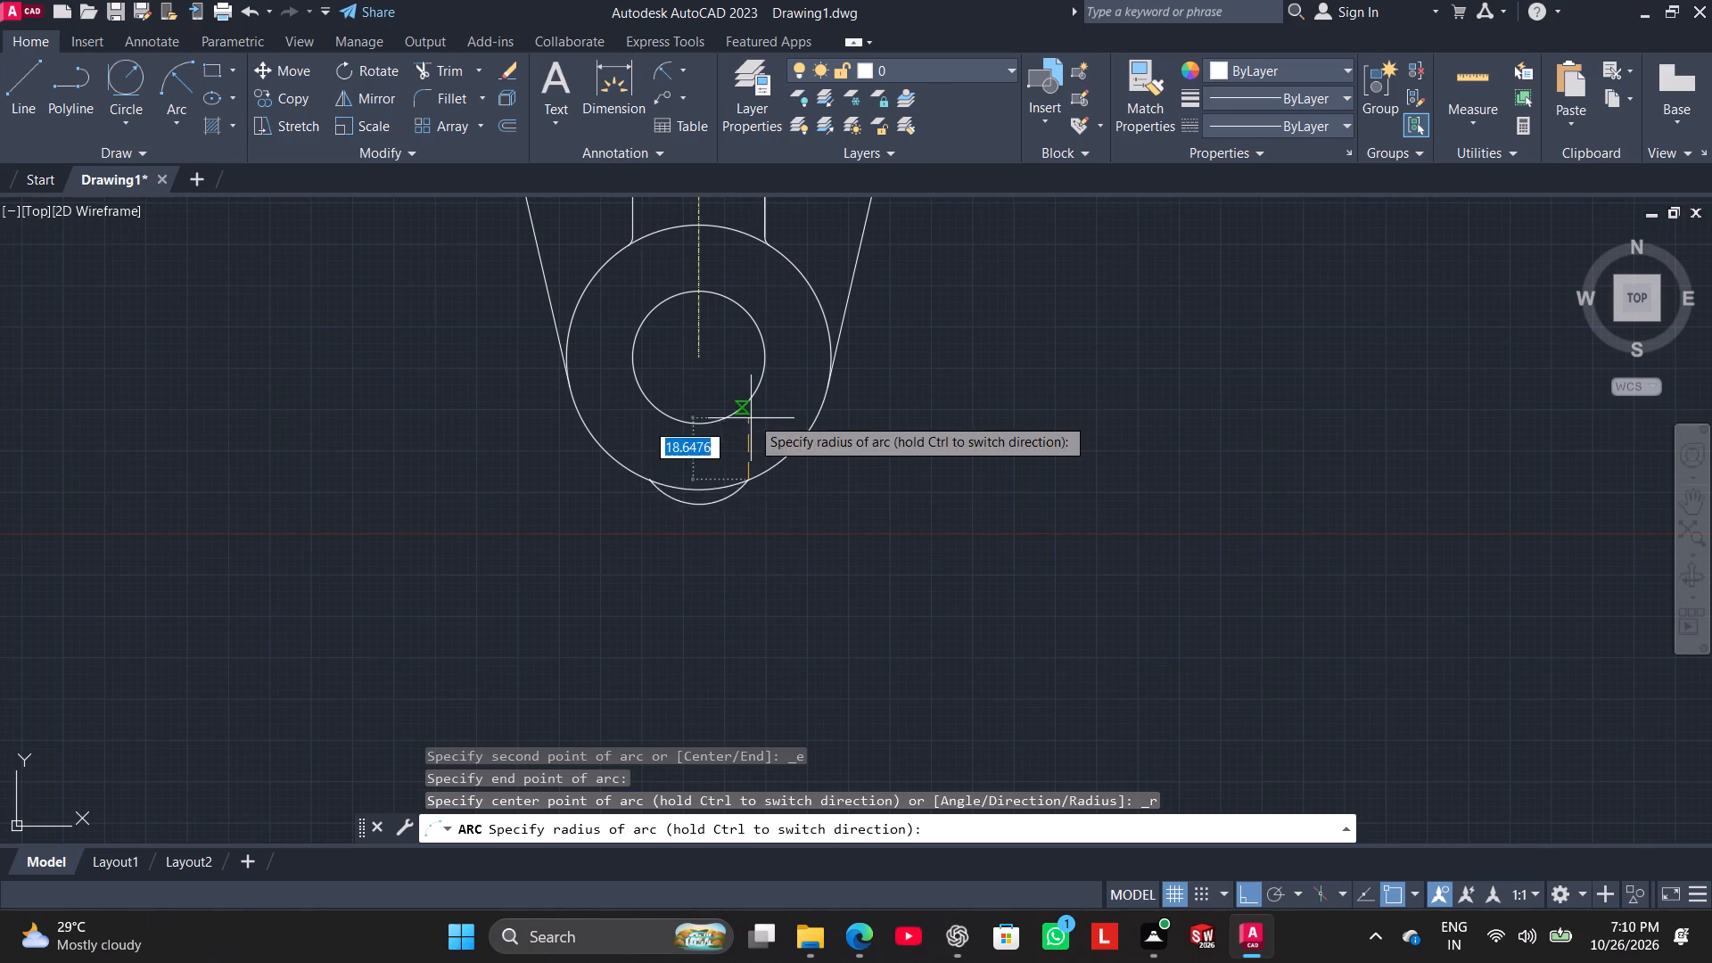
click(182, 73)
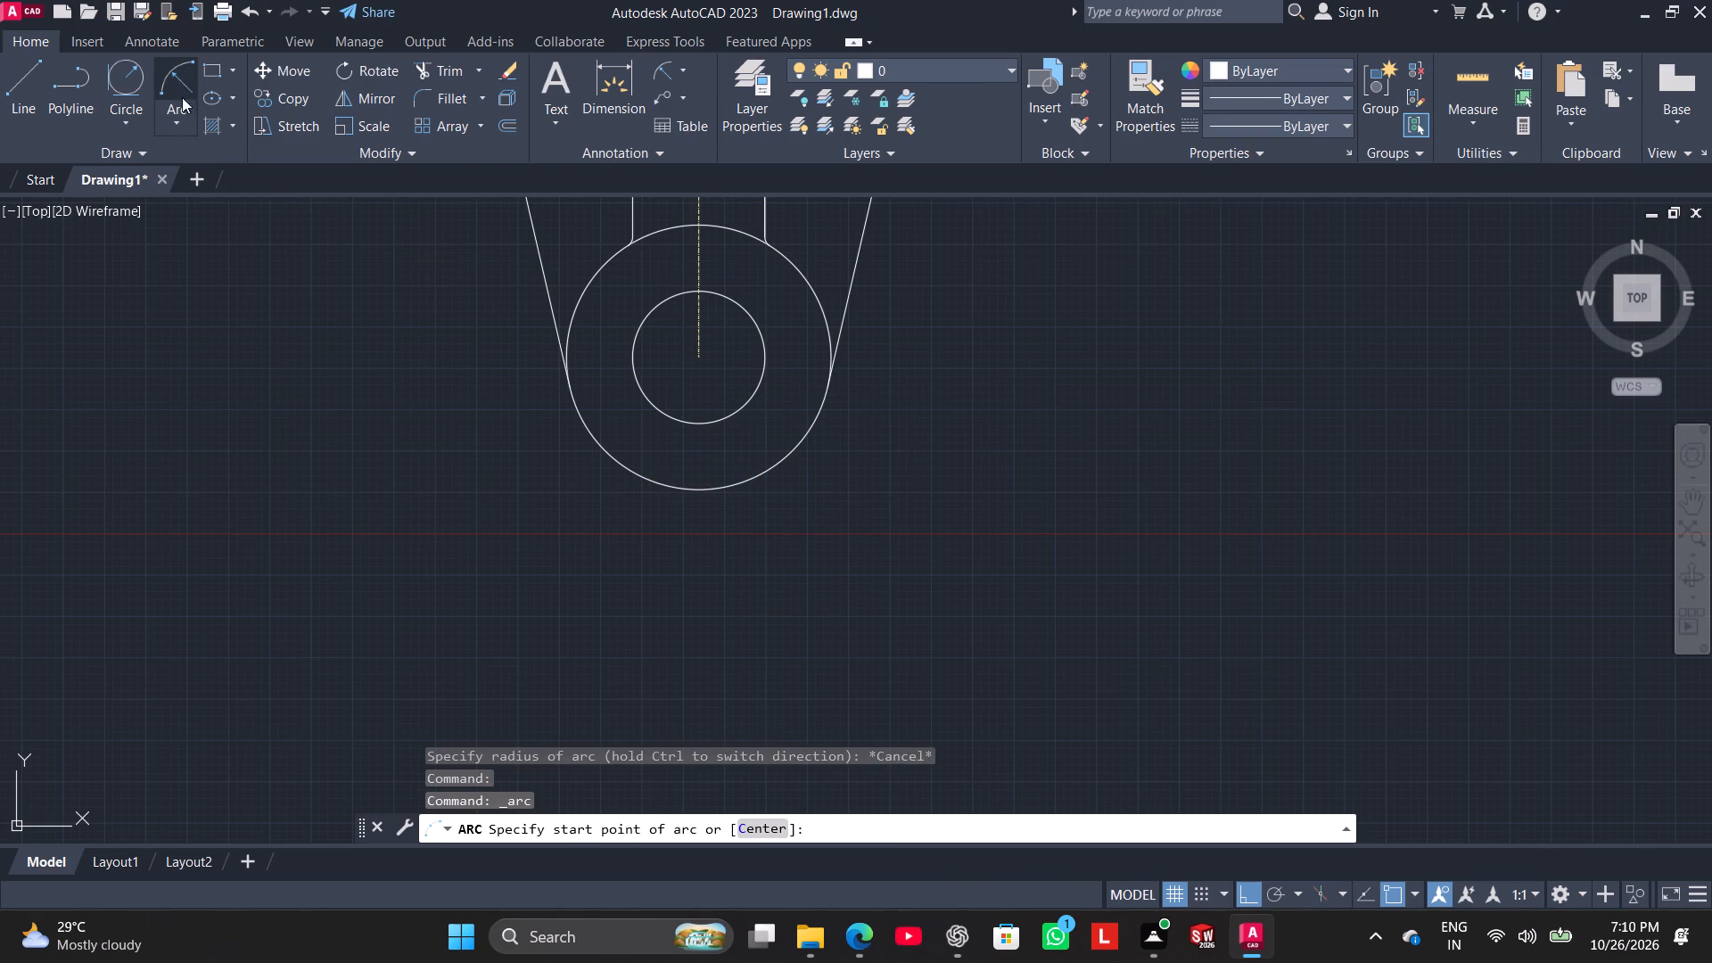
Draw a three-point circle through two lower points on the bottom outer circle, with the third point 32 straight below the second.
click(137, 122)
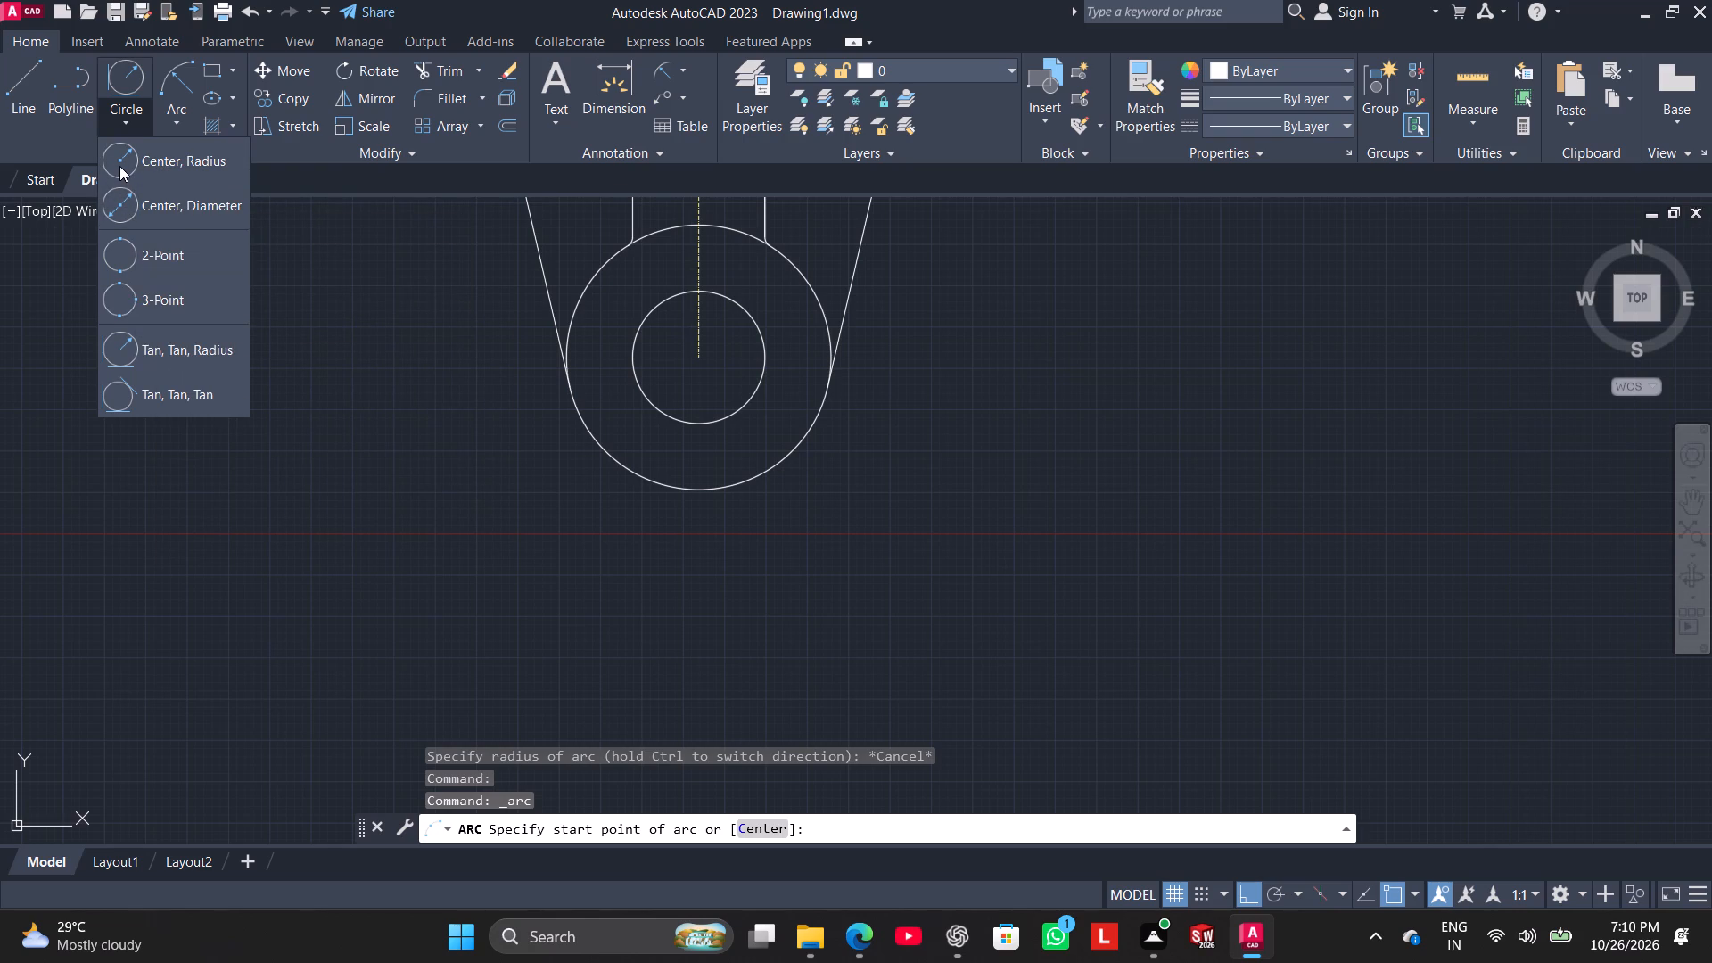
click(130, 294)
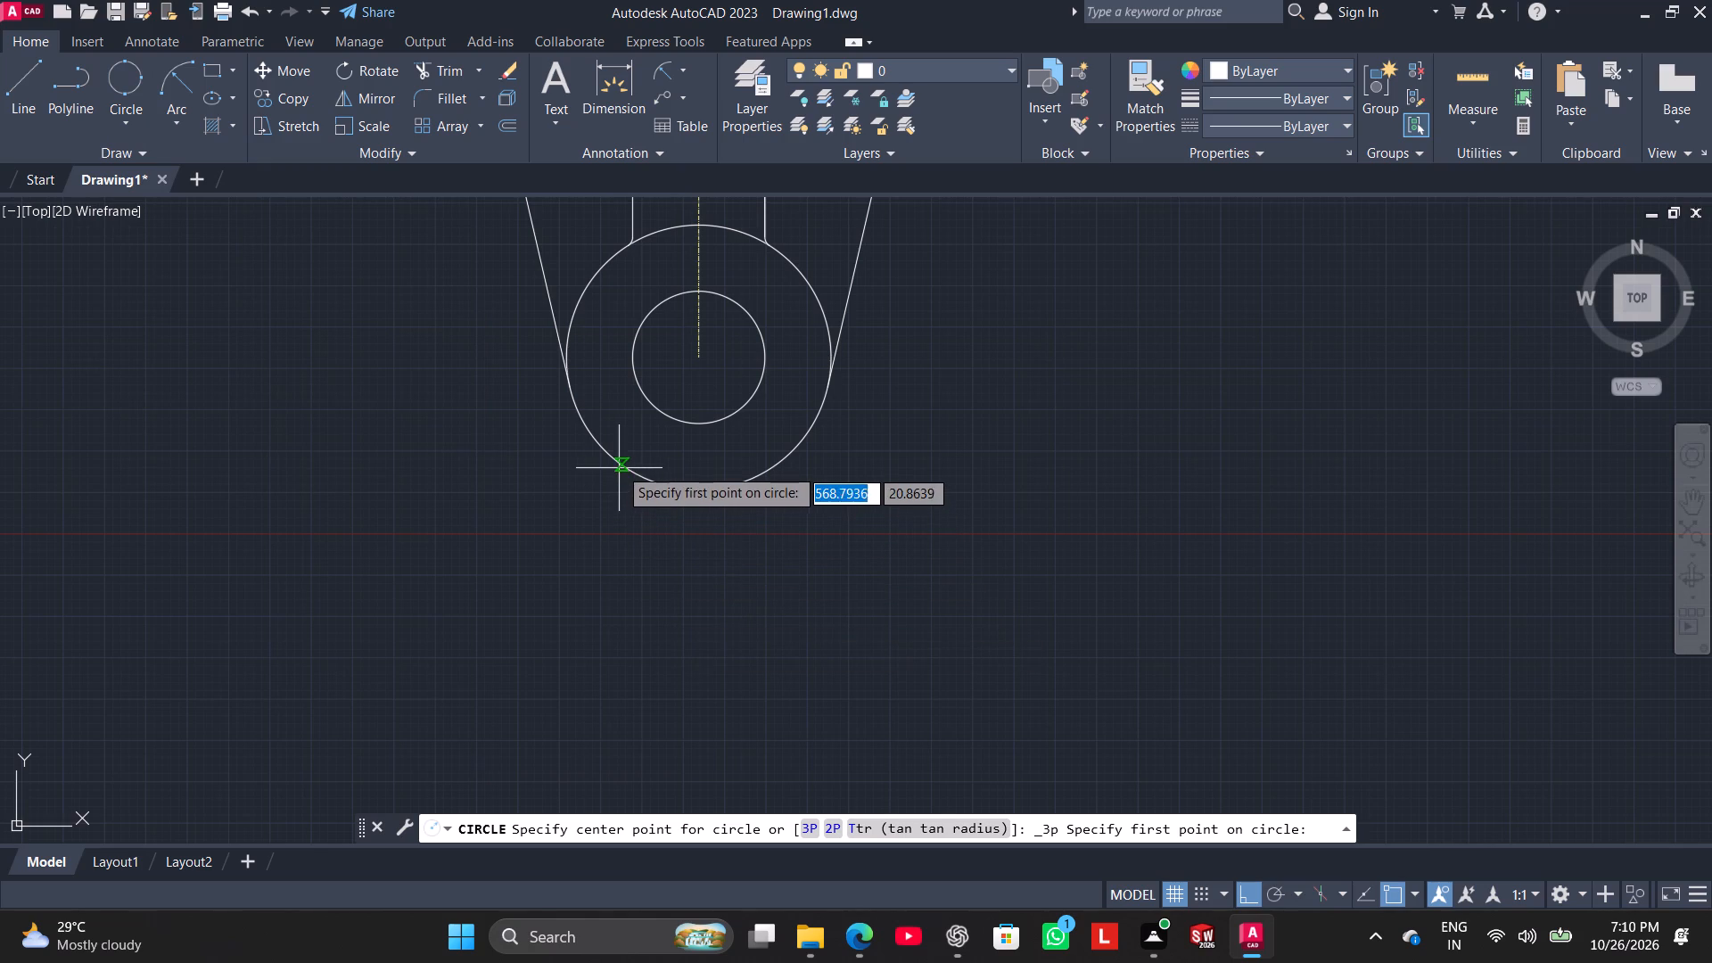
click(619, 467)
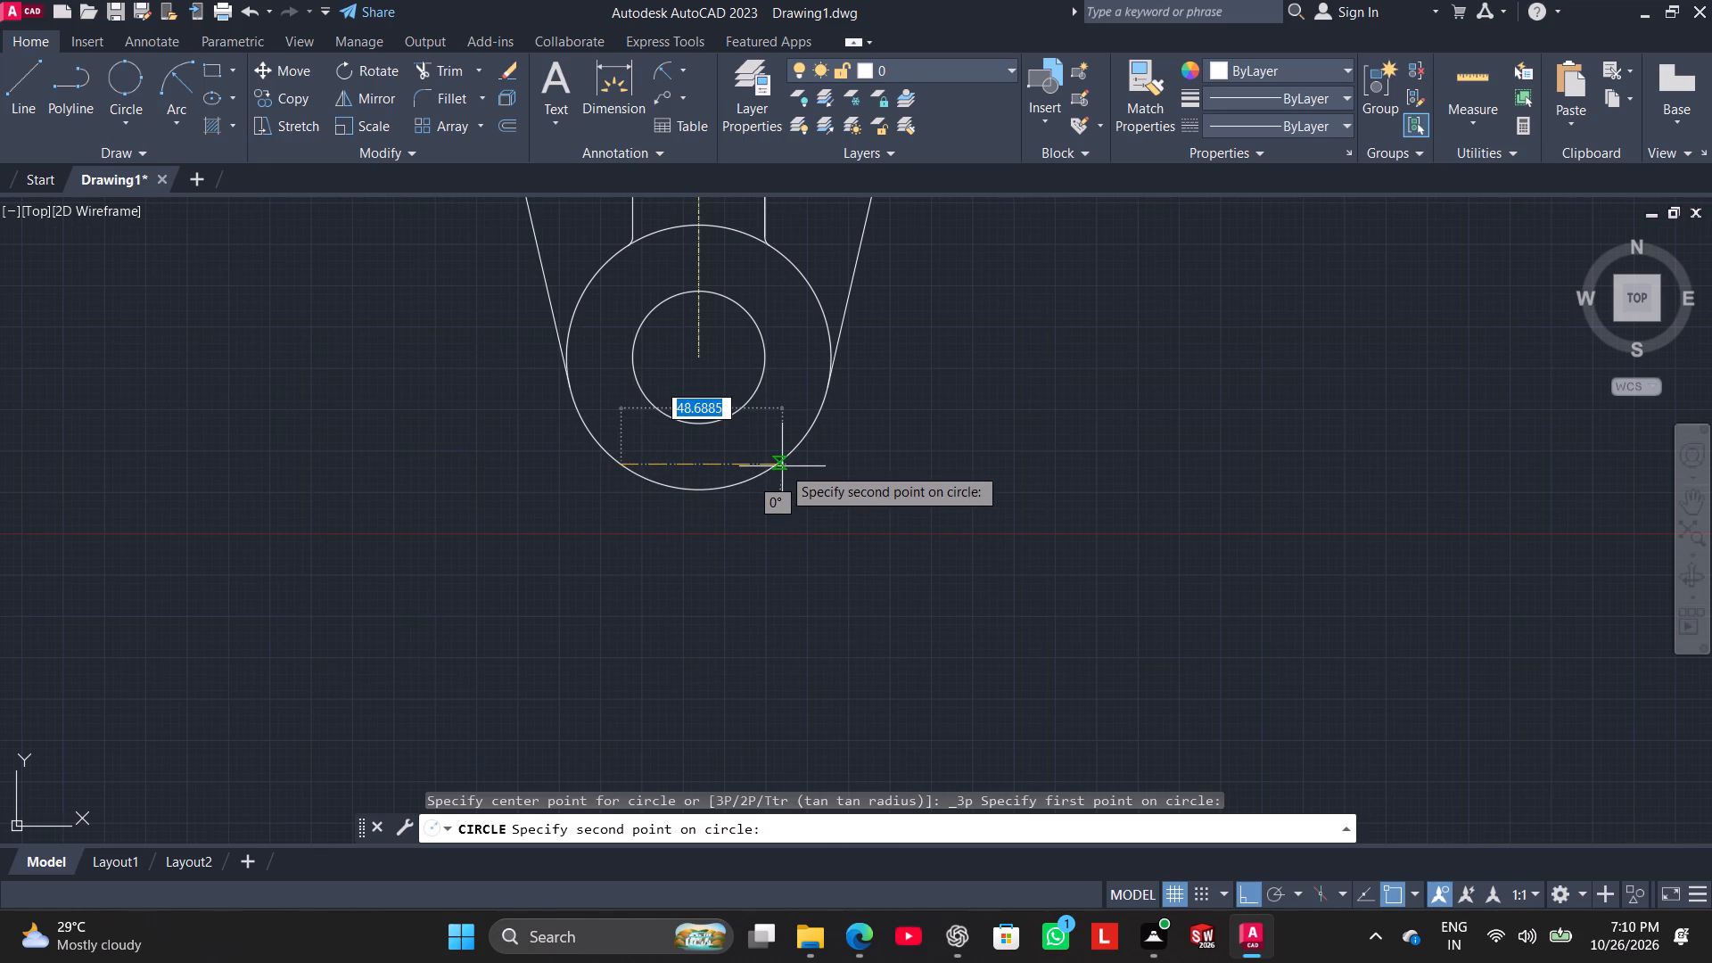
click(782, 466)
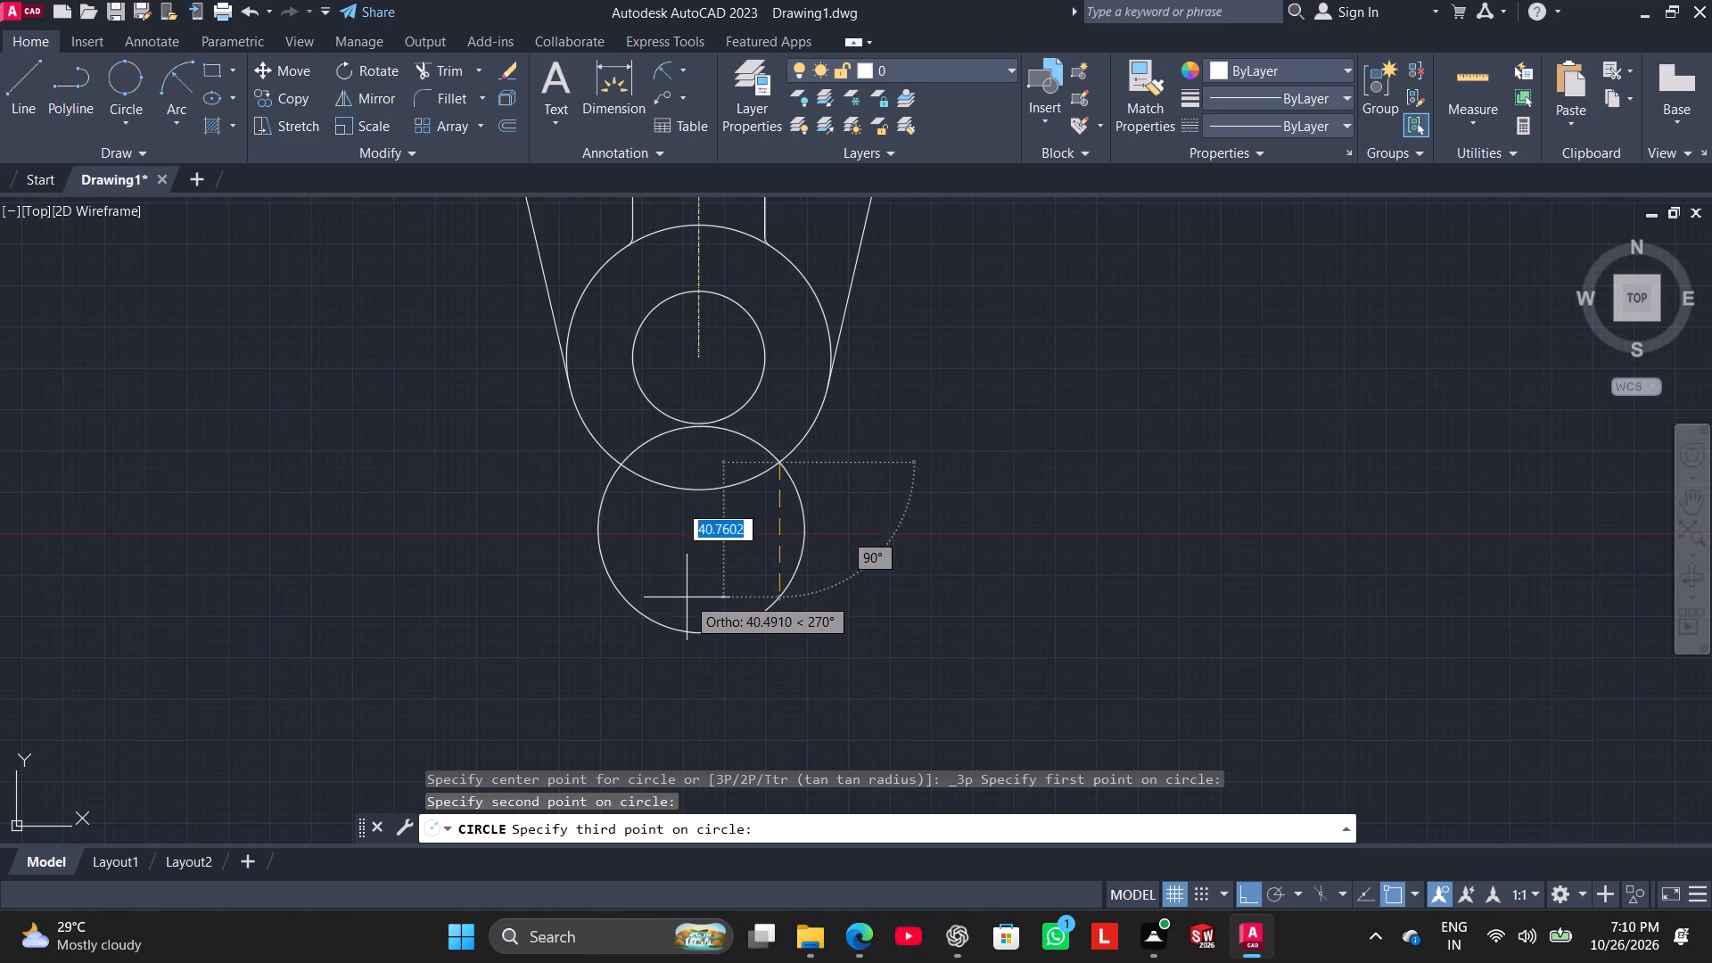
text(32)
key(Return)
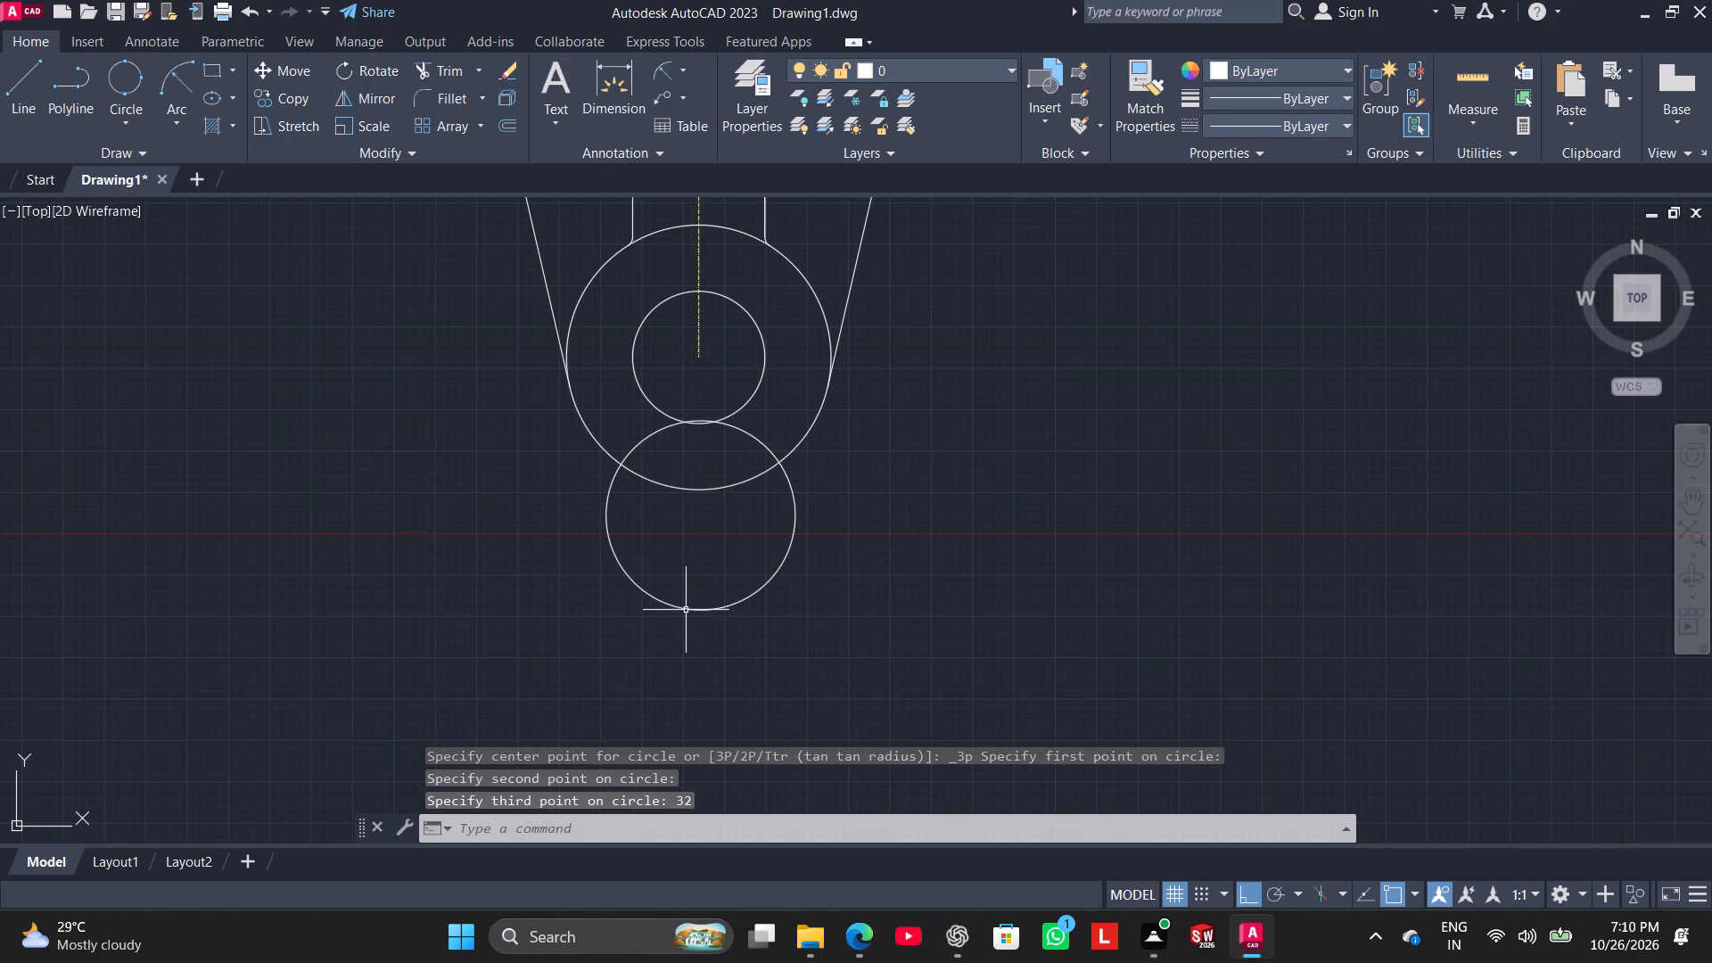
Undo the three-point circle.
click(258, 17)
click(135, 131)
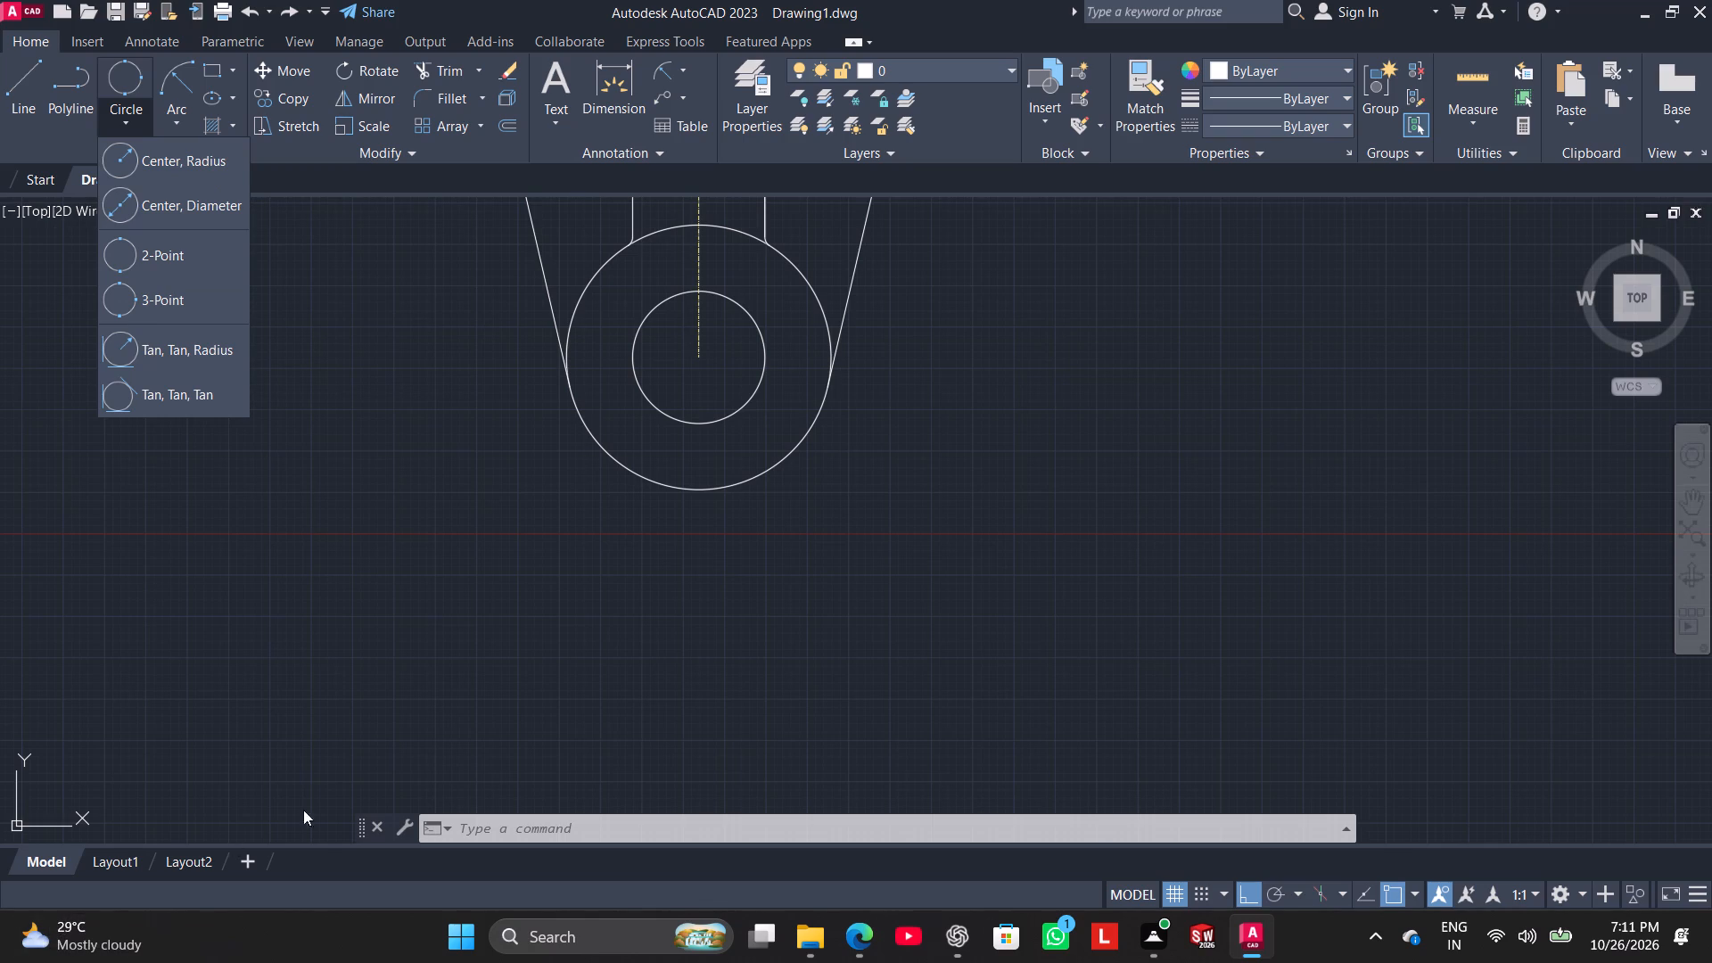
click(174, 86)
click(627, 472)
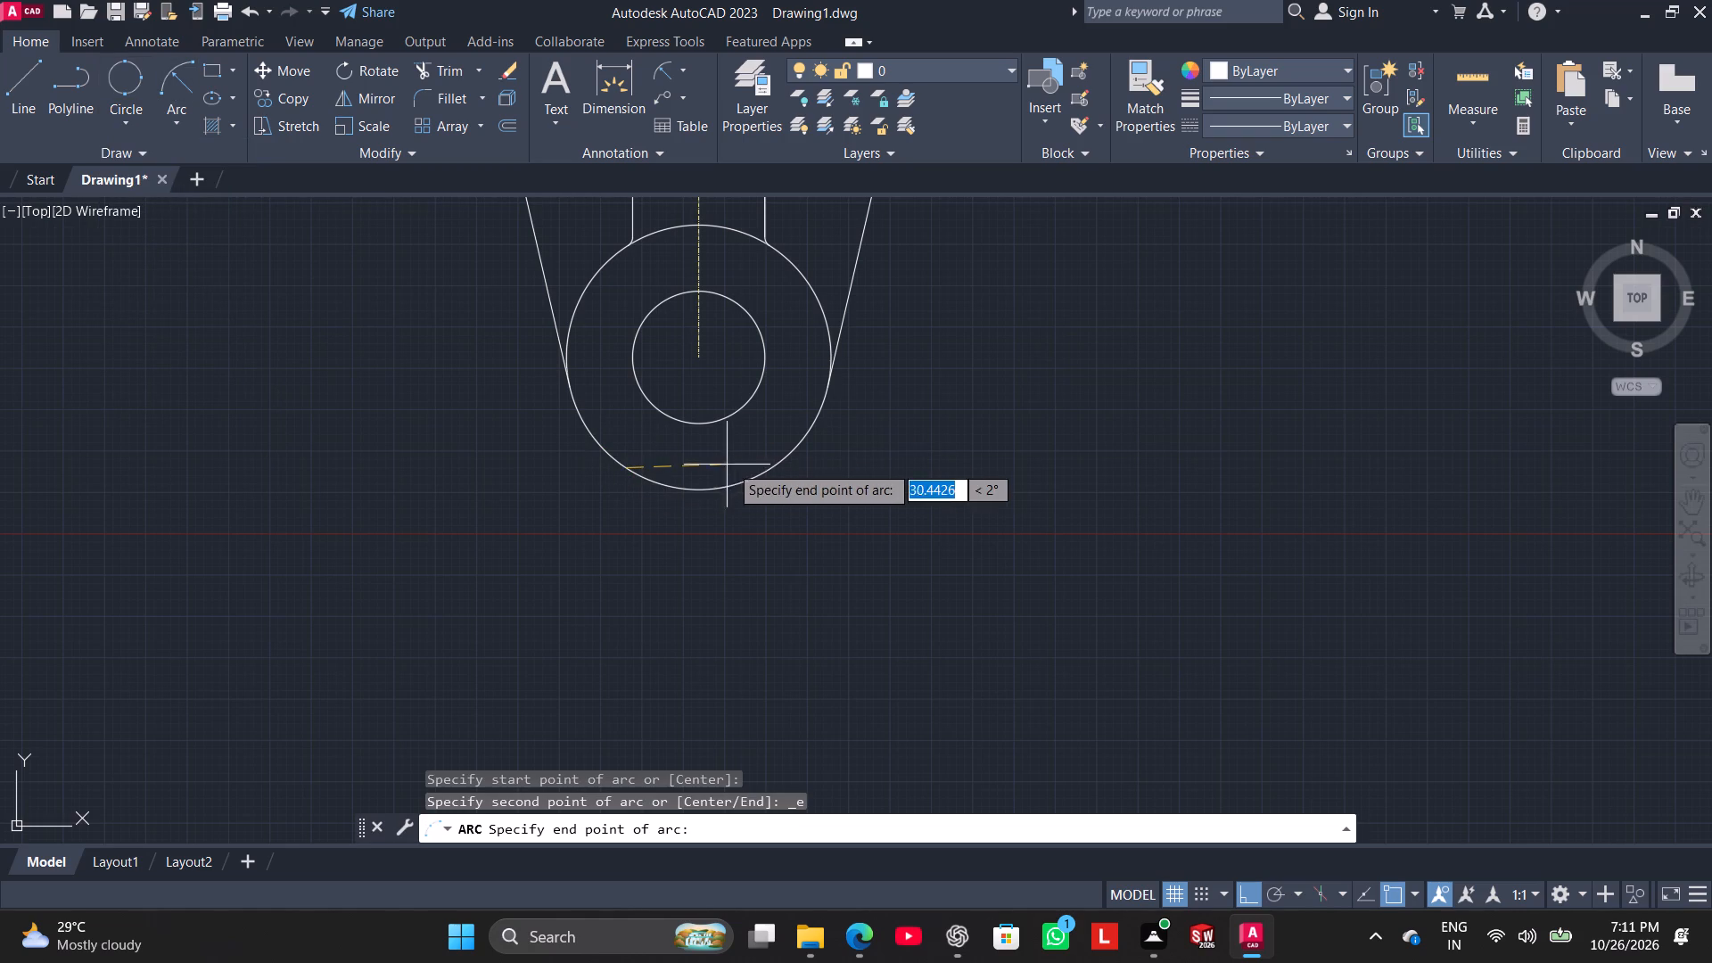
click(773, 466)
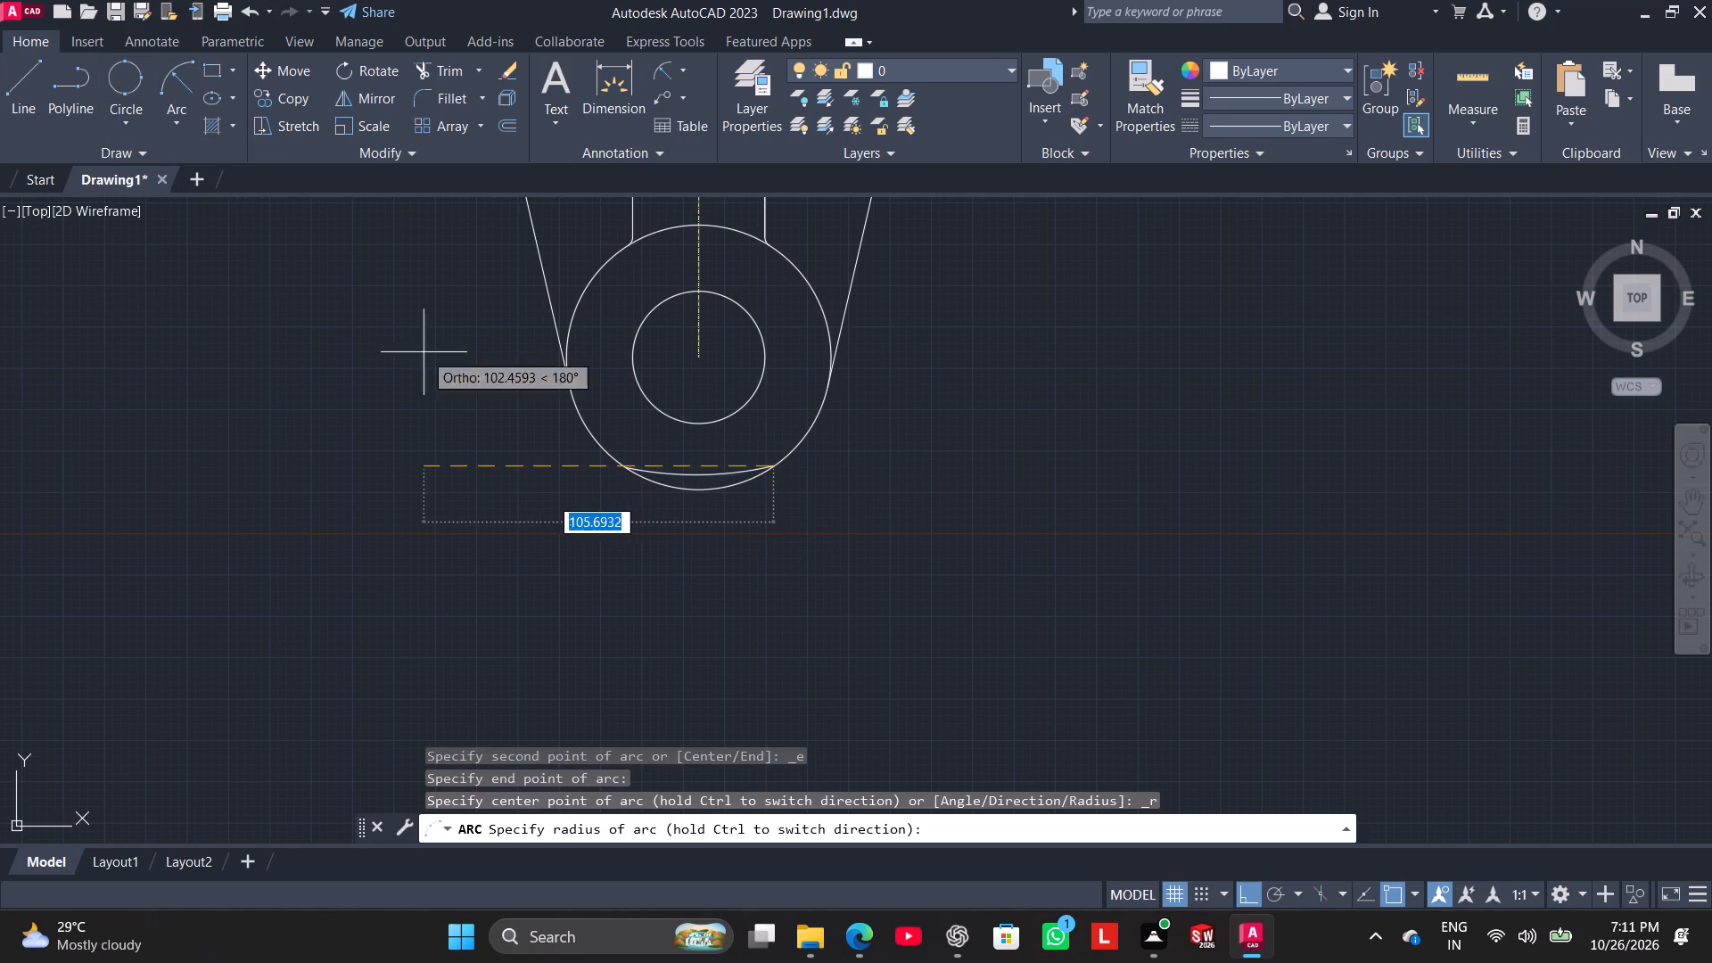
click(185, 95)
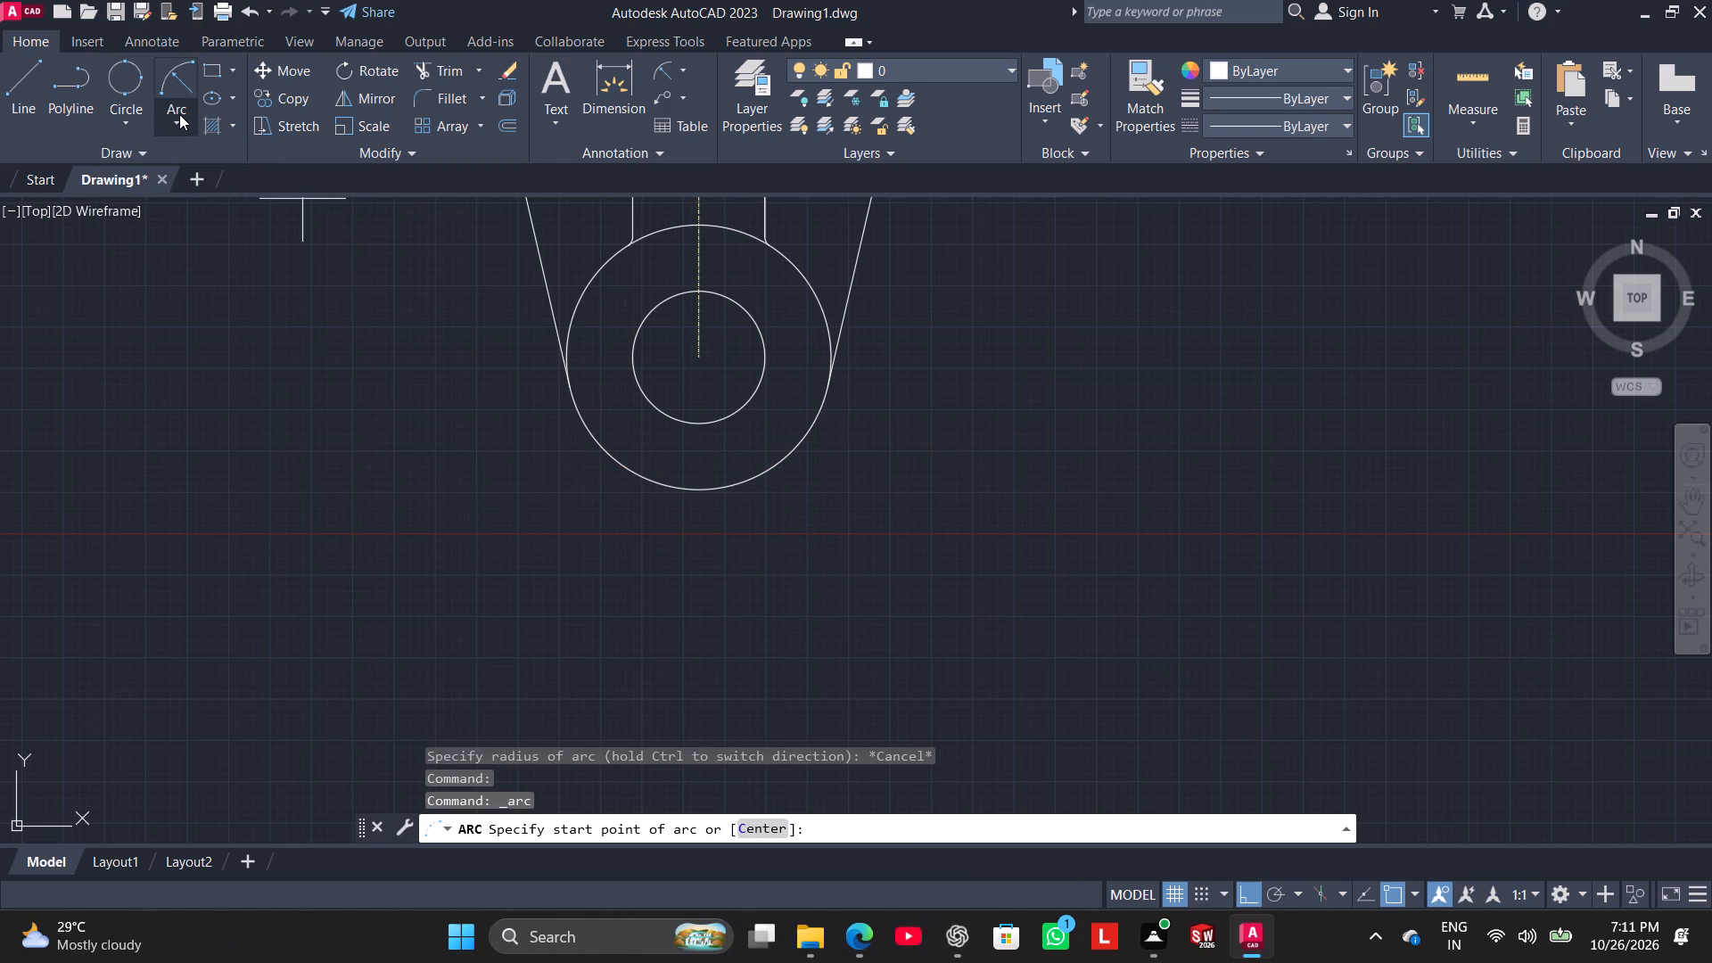
Draw a three-point arc through two lower points on the bottom outer circle, ending 32 straight below the second point.
click(192, 122)
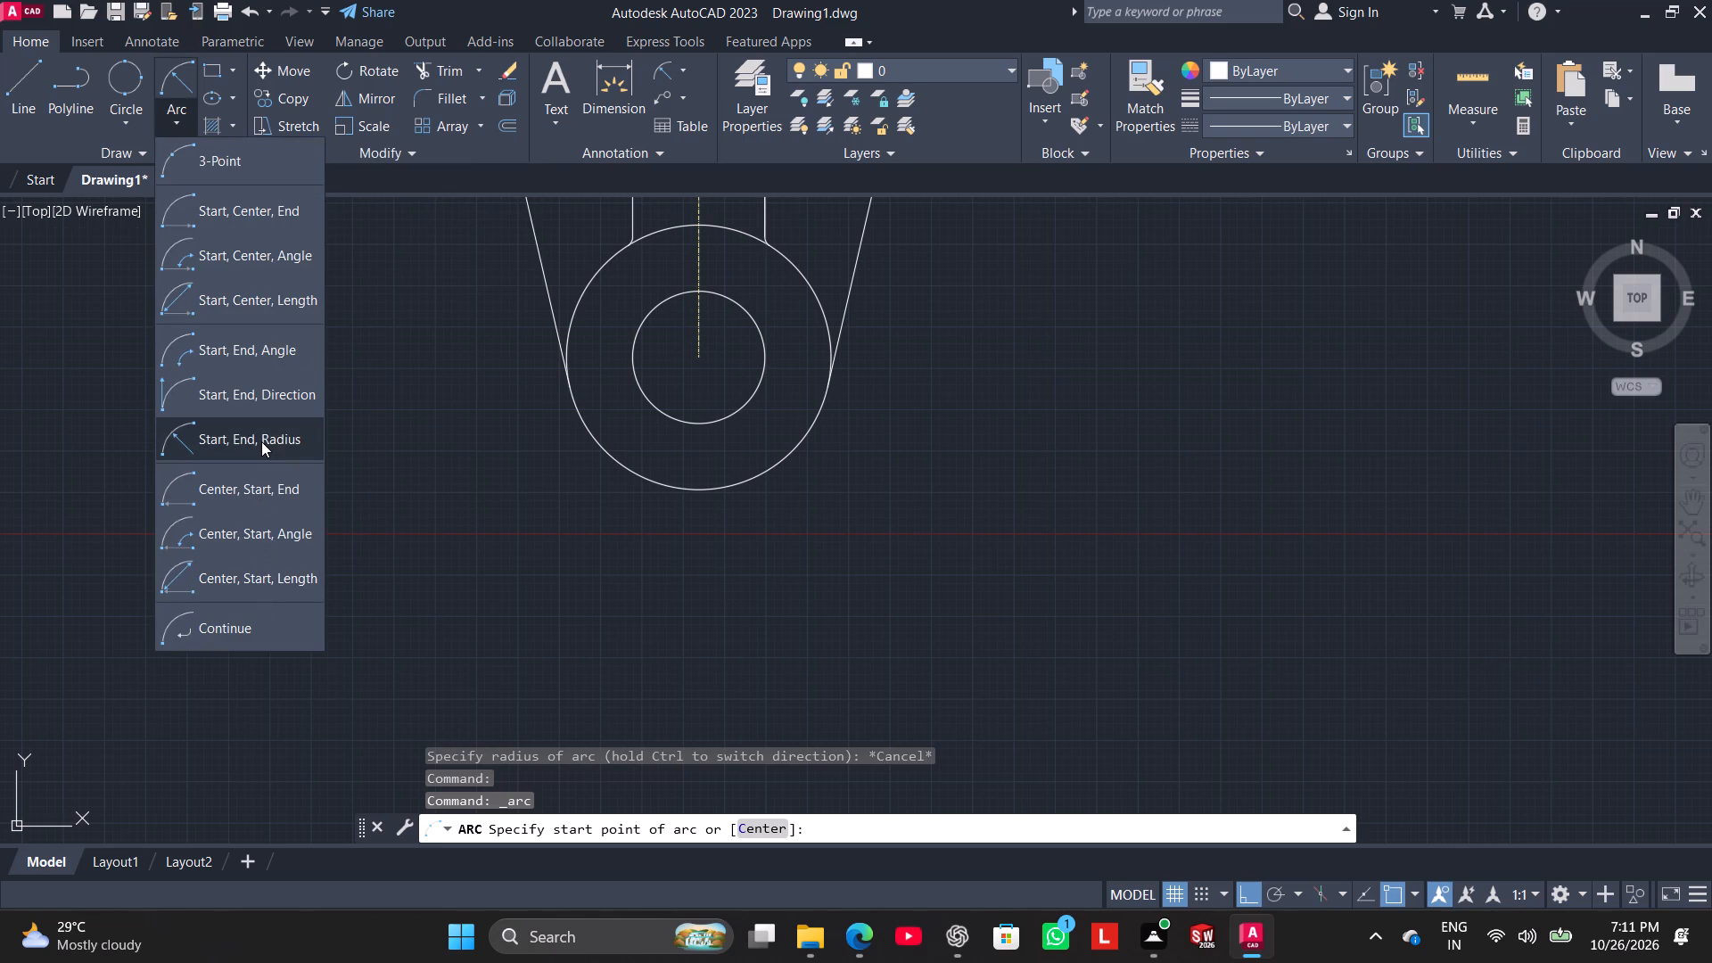
click(277, 172)
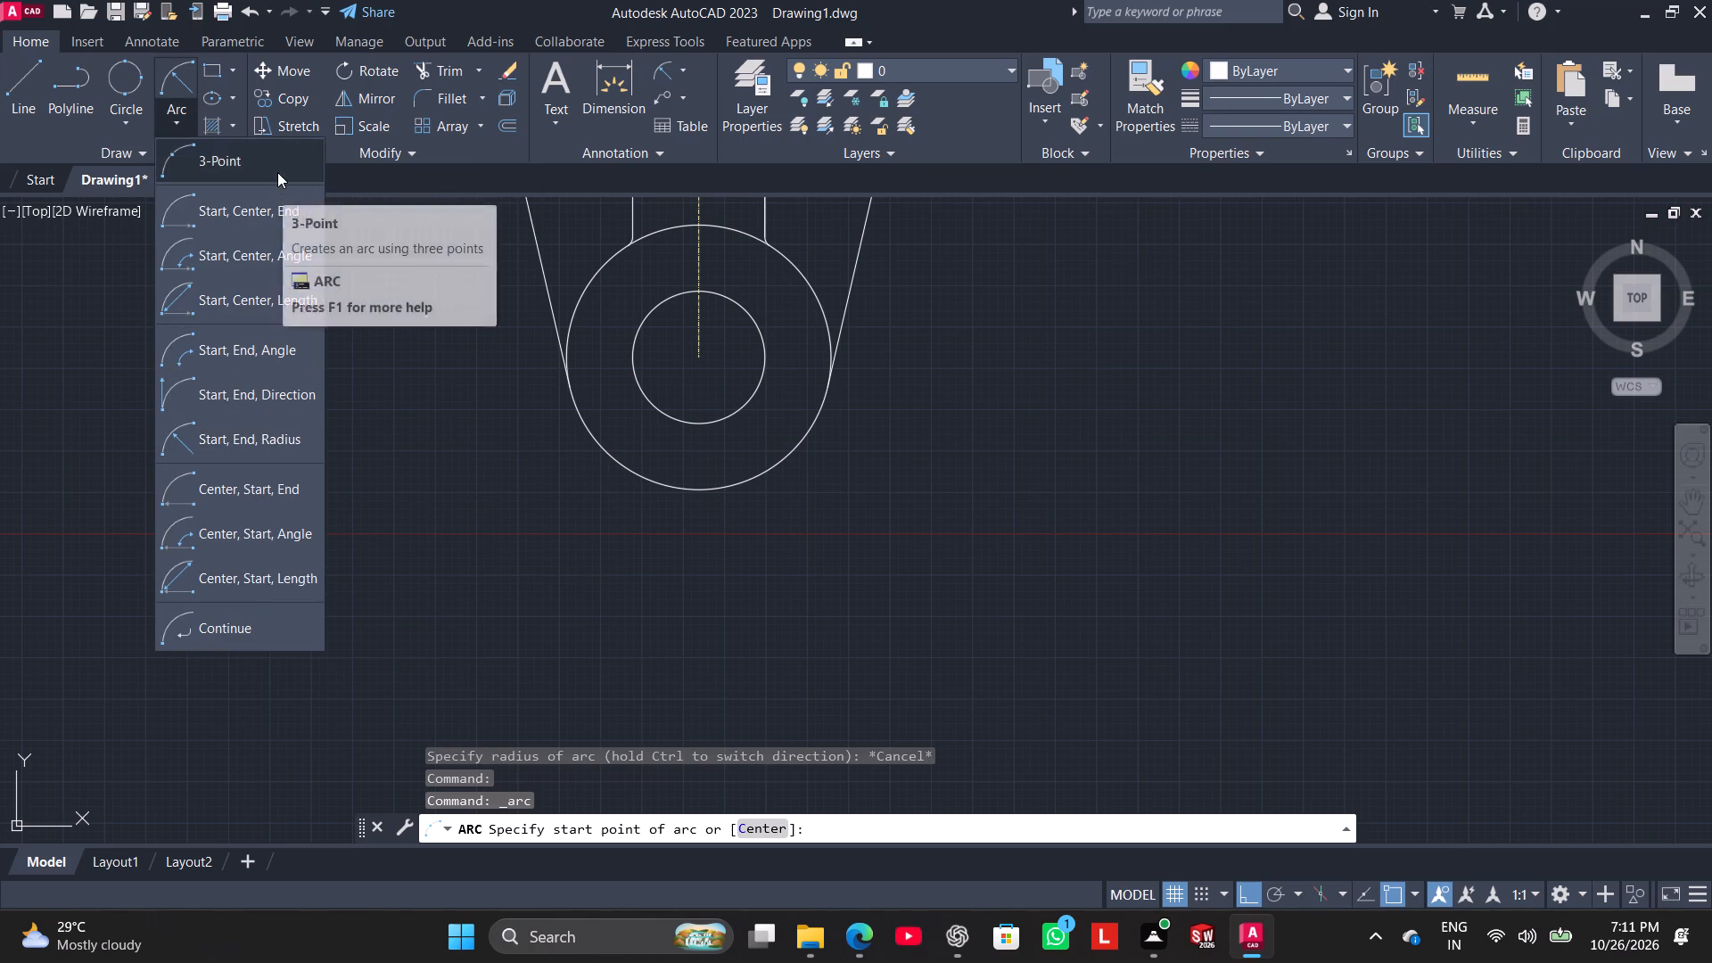
click(614, 468)
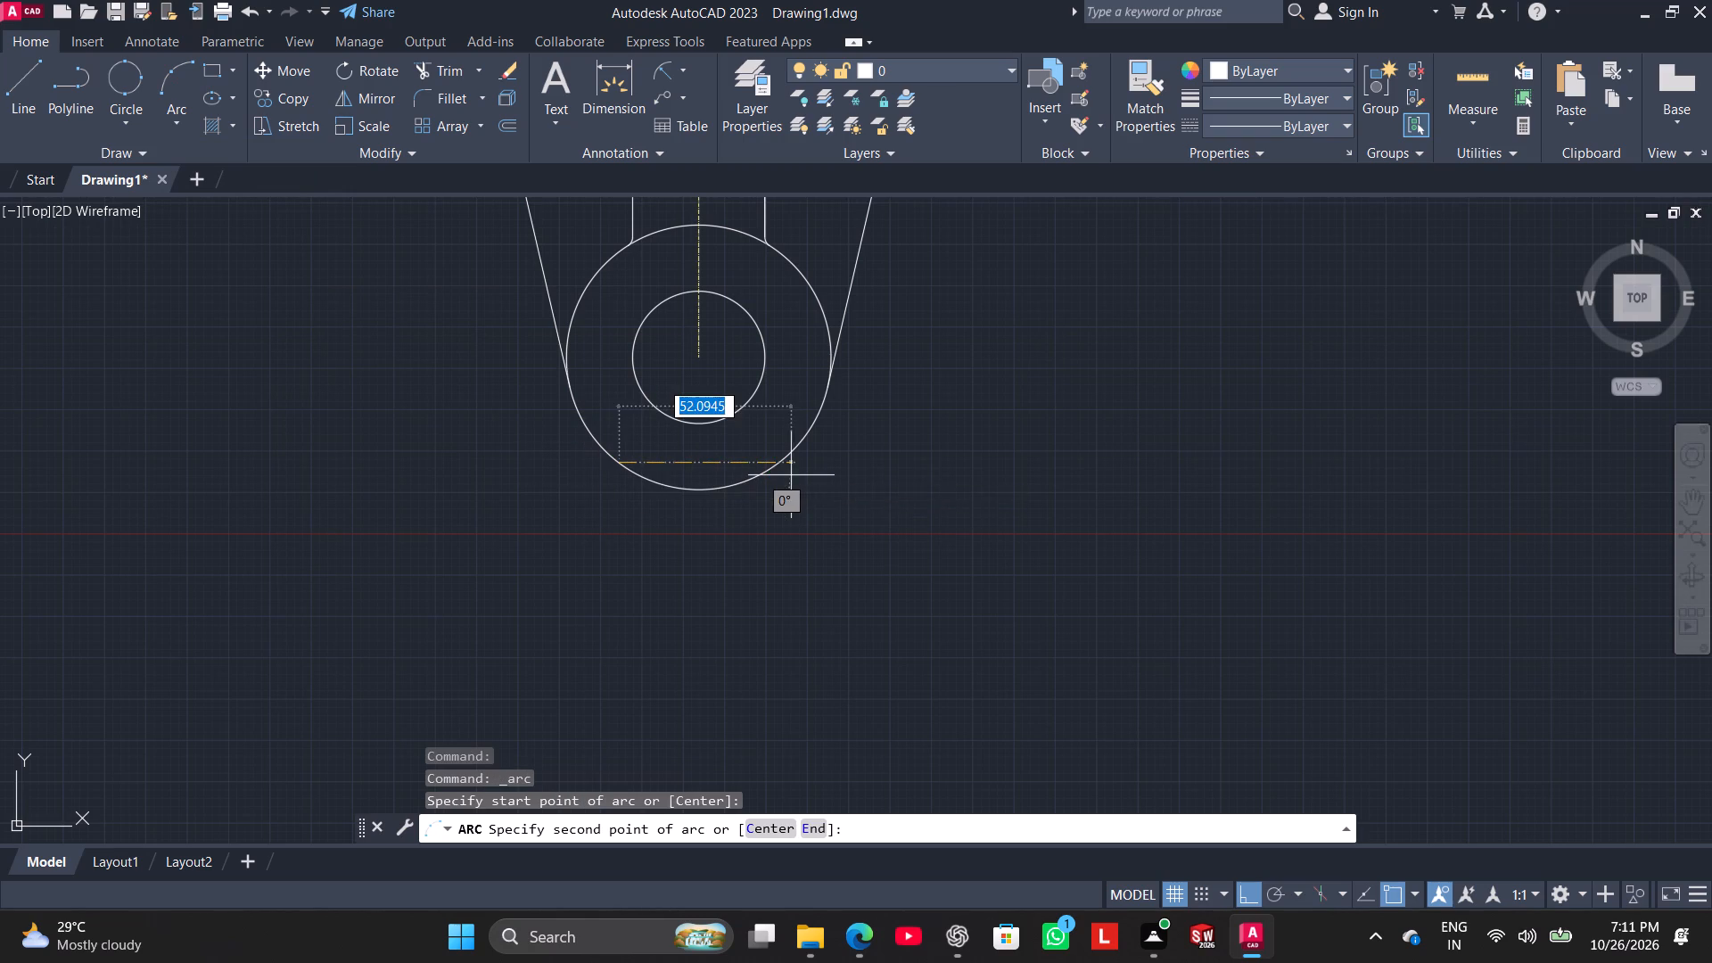
click(786, 465)
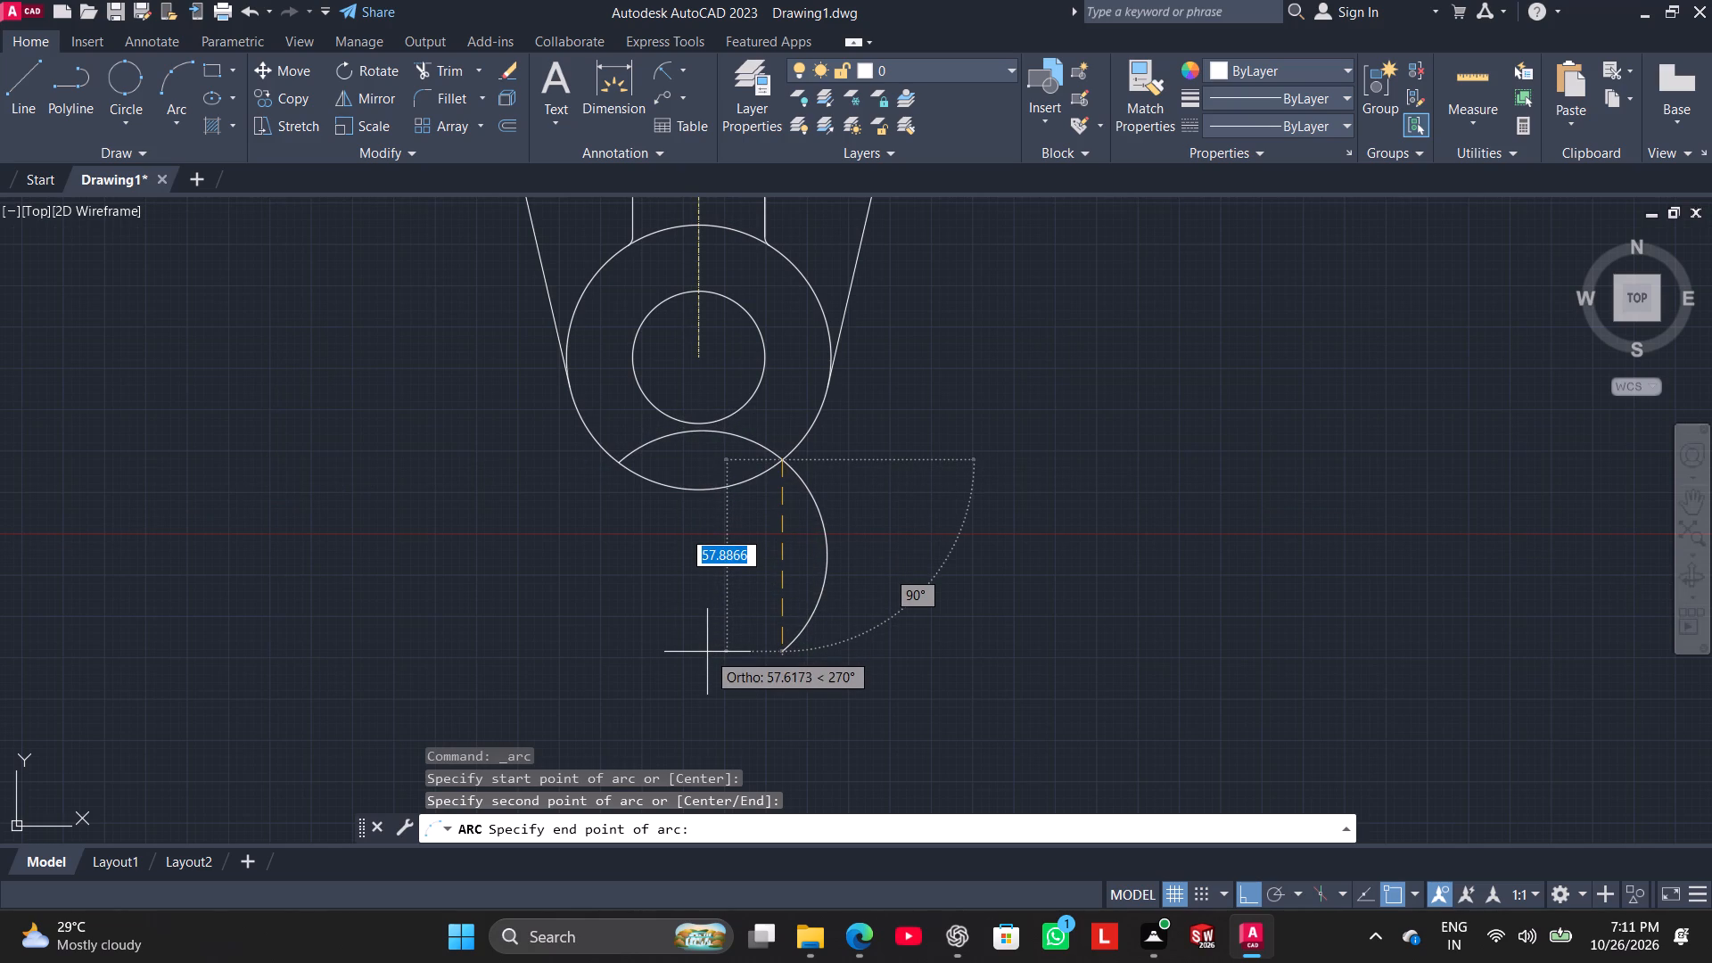
text(32)
key(Return)
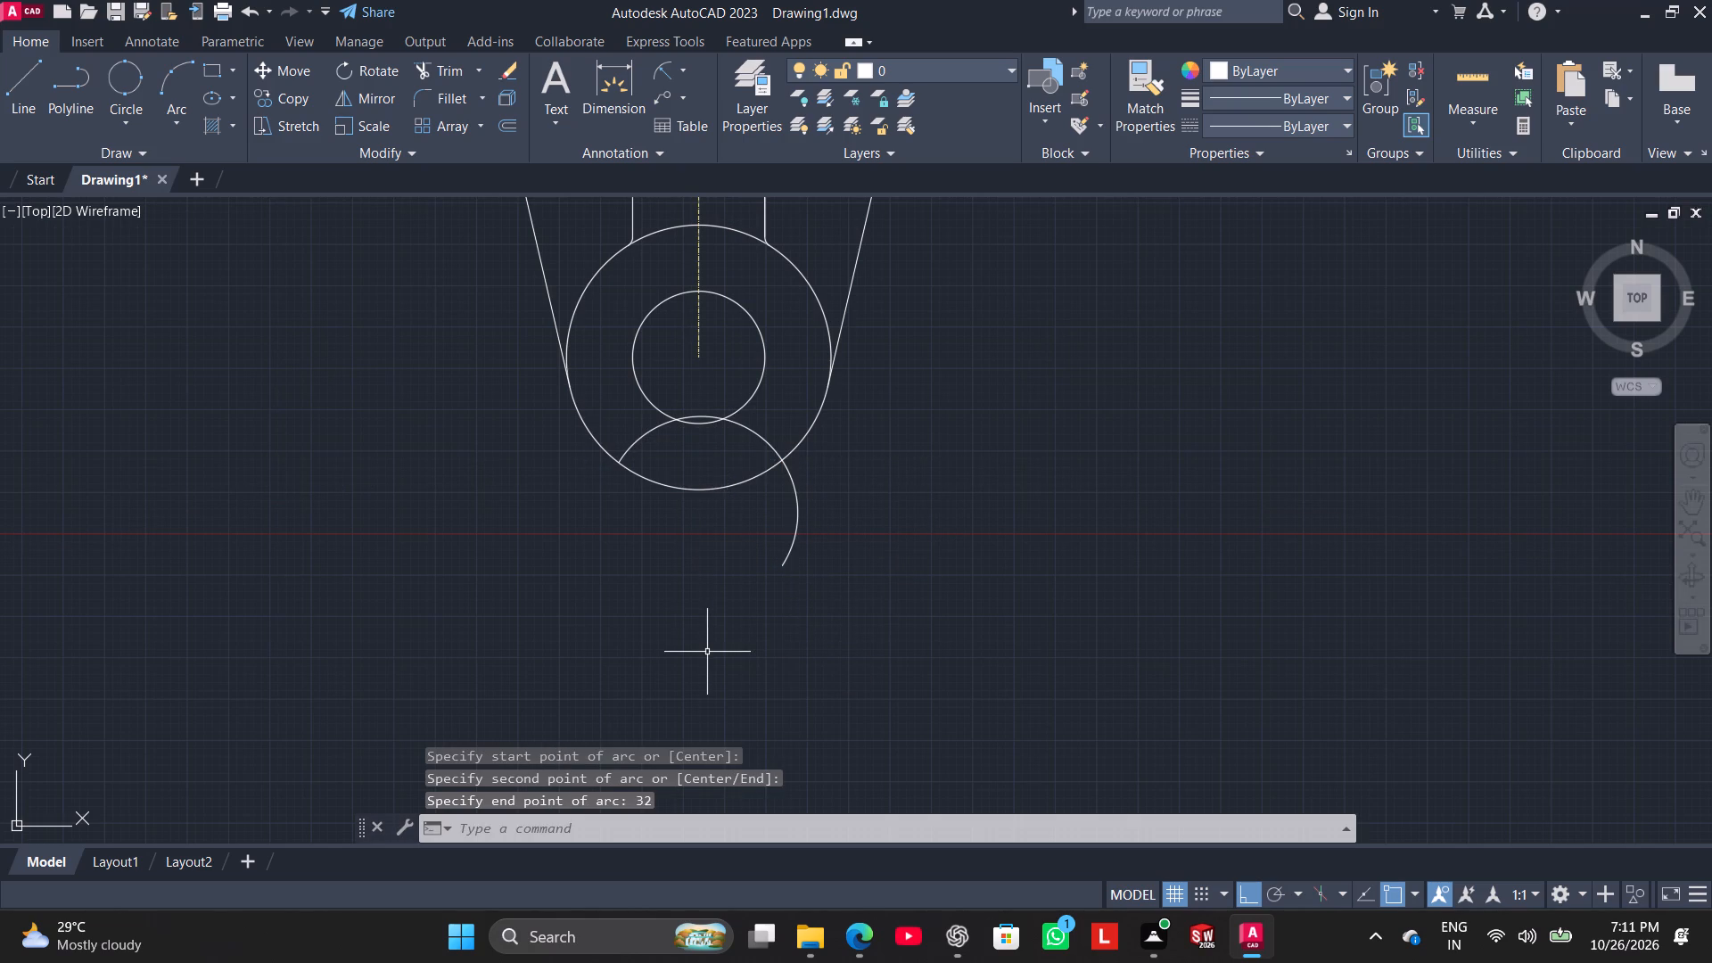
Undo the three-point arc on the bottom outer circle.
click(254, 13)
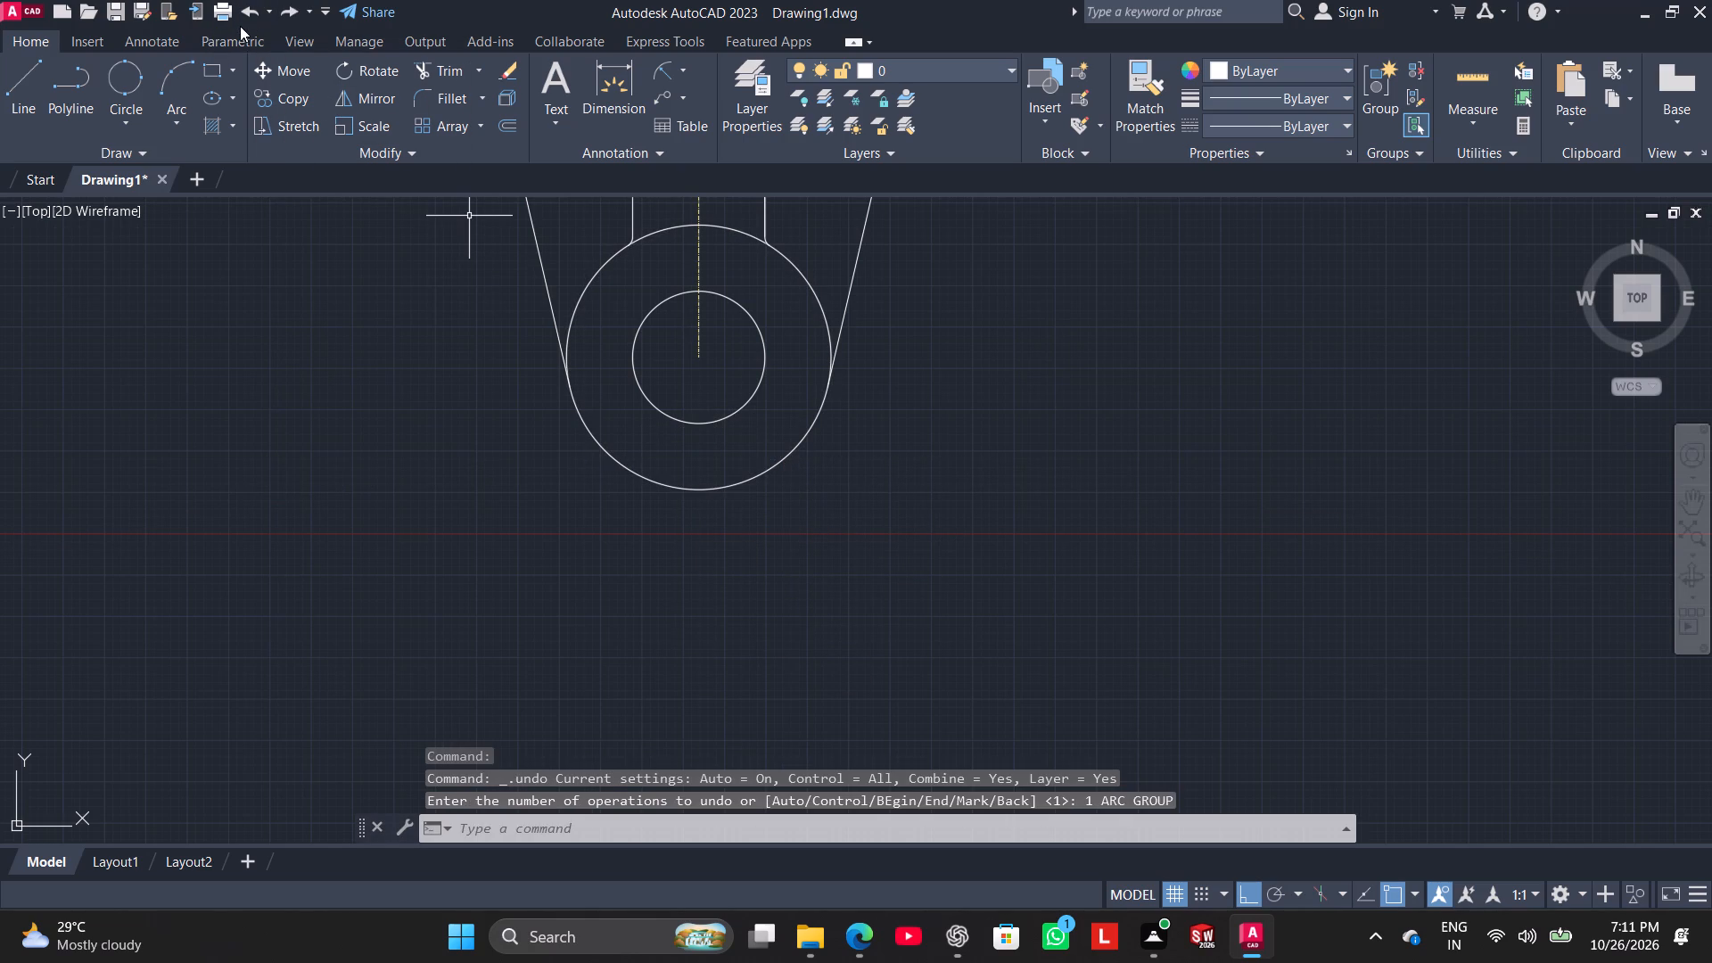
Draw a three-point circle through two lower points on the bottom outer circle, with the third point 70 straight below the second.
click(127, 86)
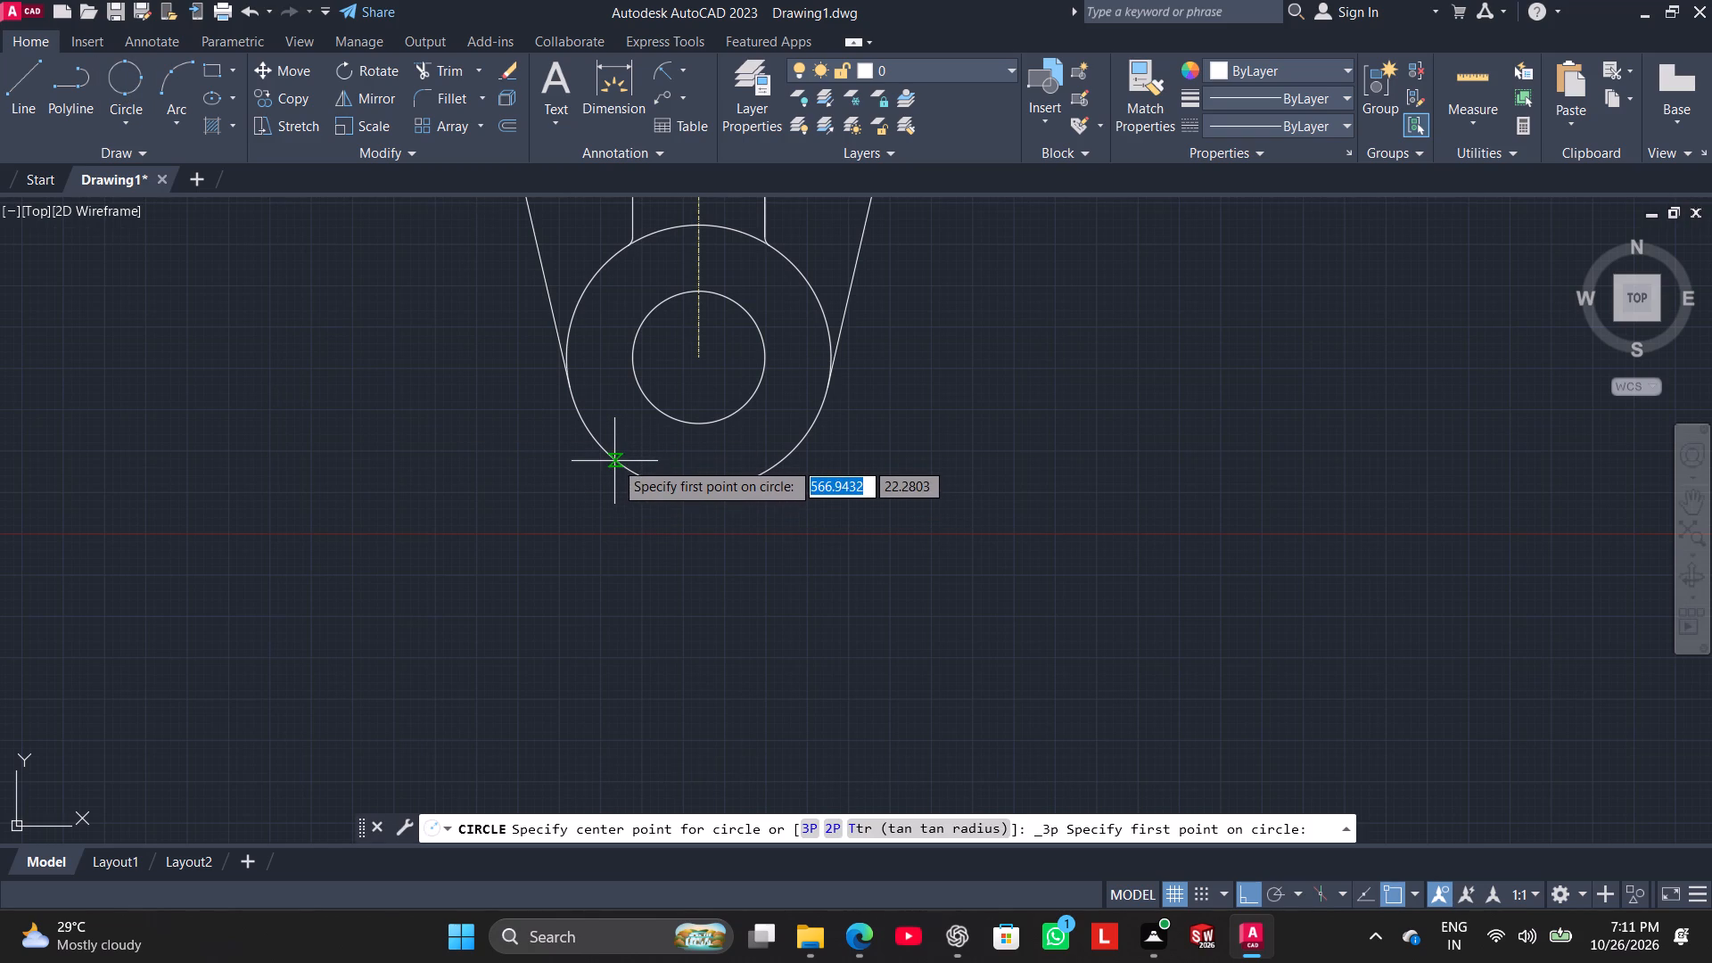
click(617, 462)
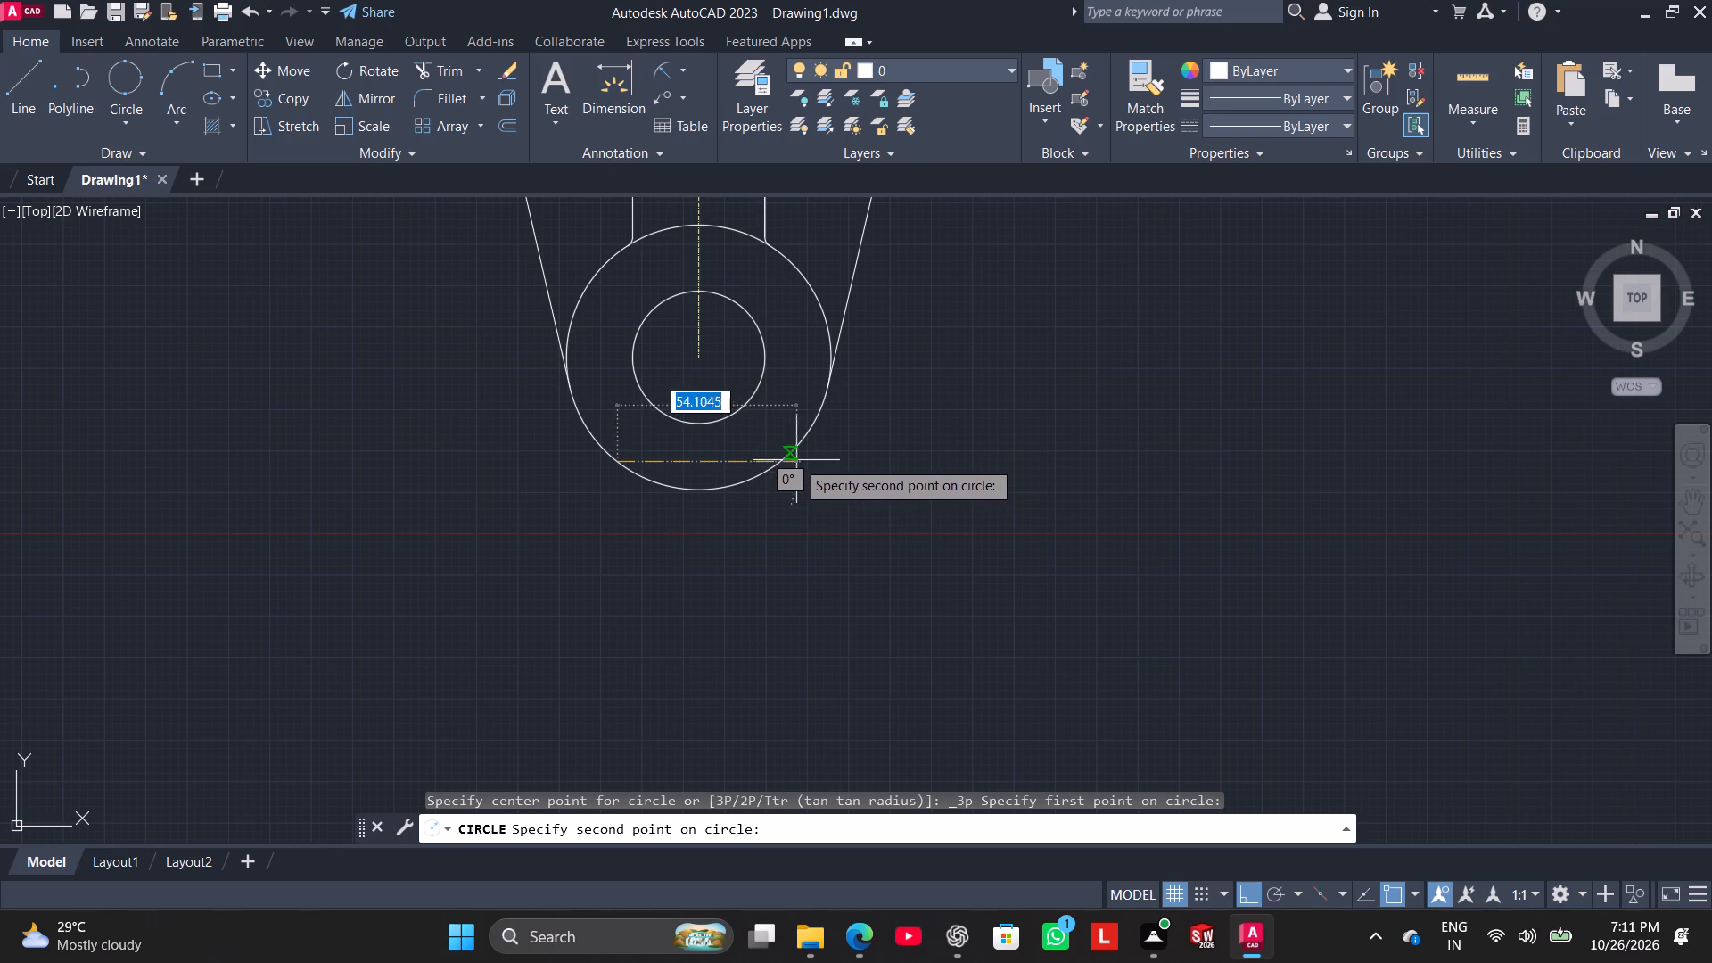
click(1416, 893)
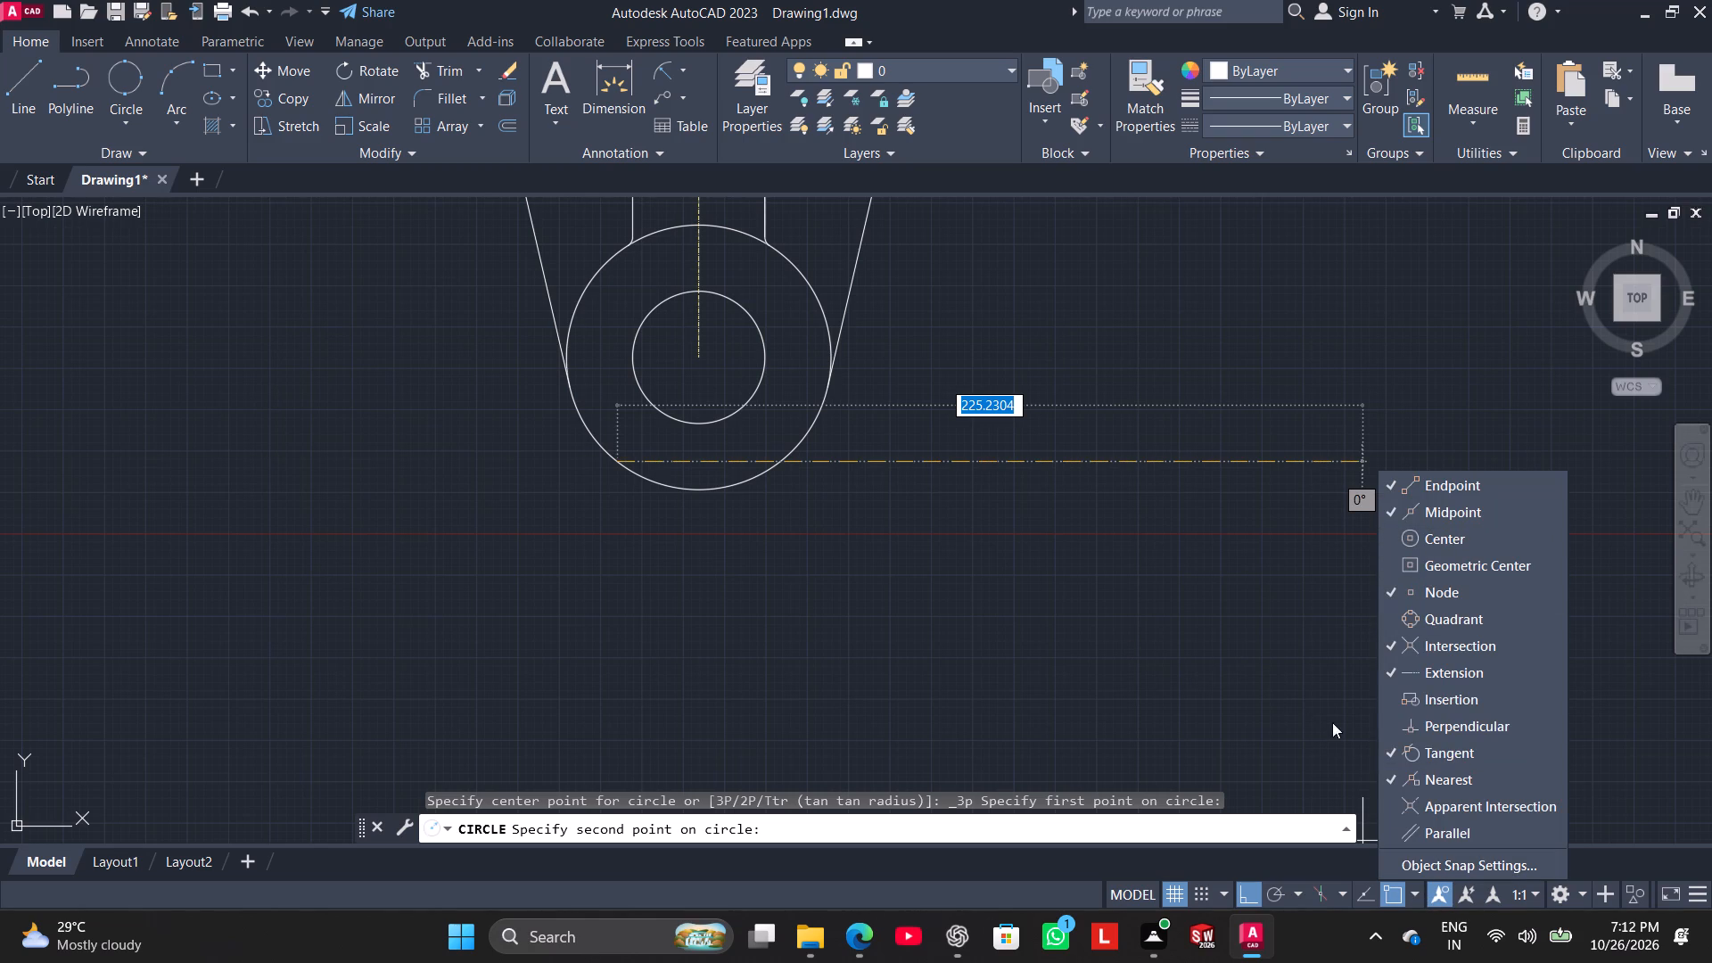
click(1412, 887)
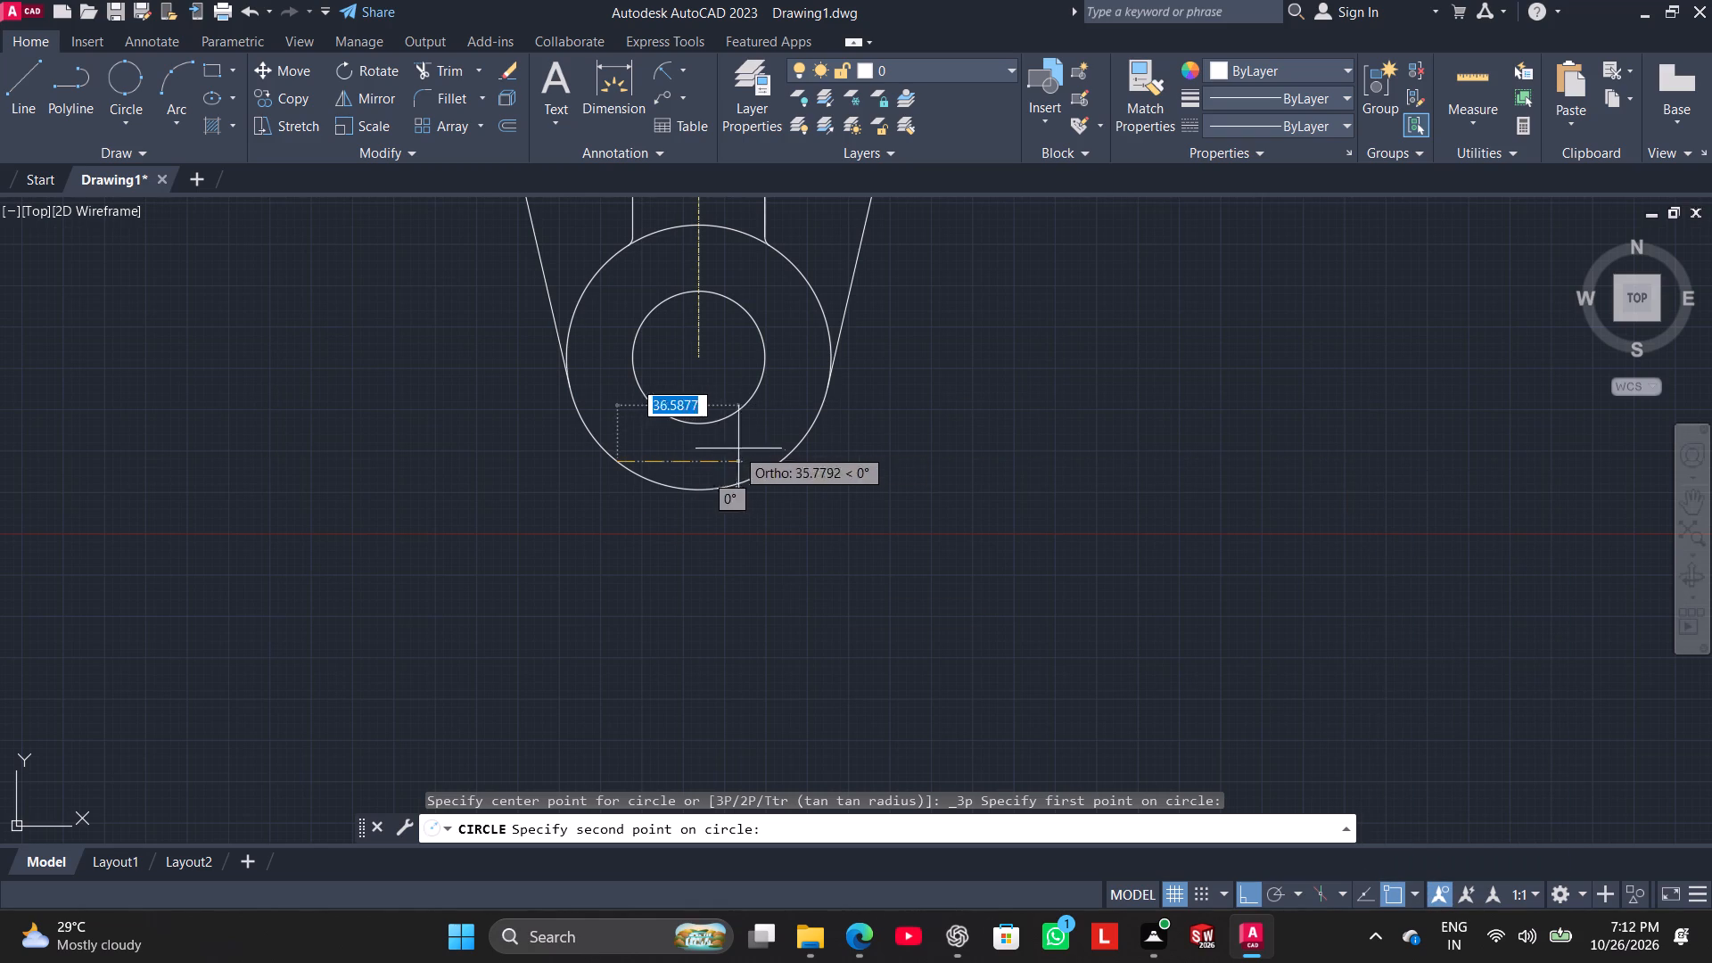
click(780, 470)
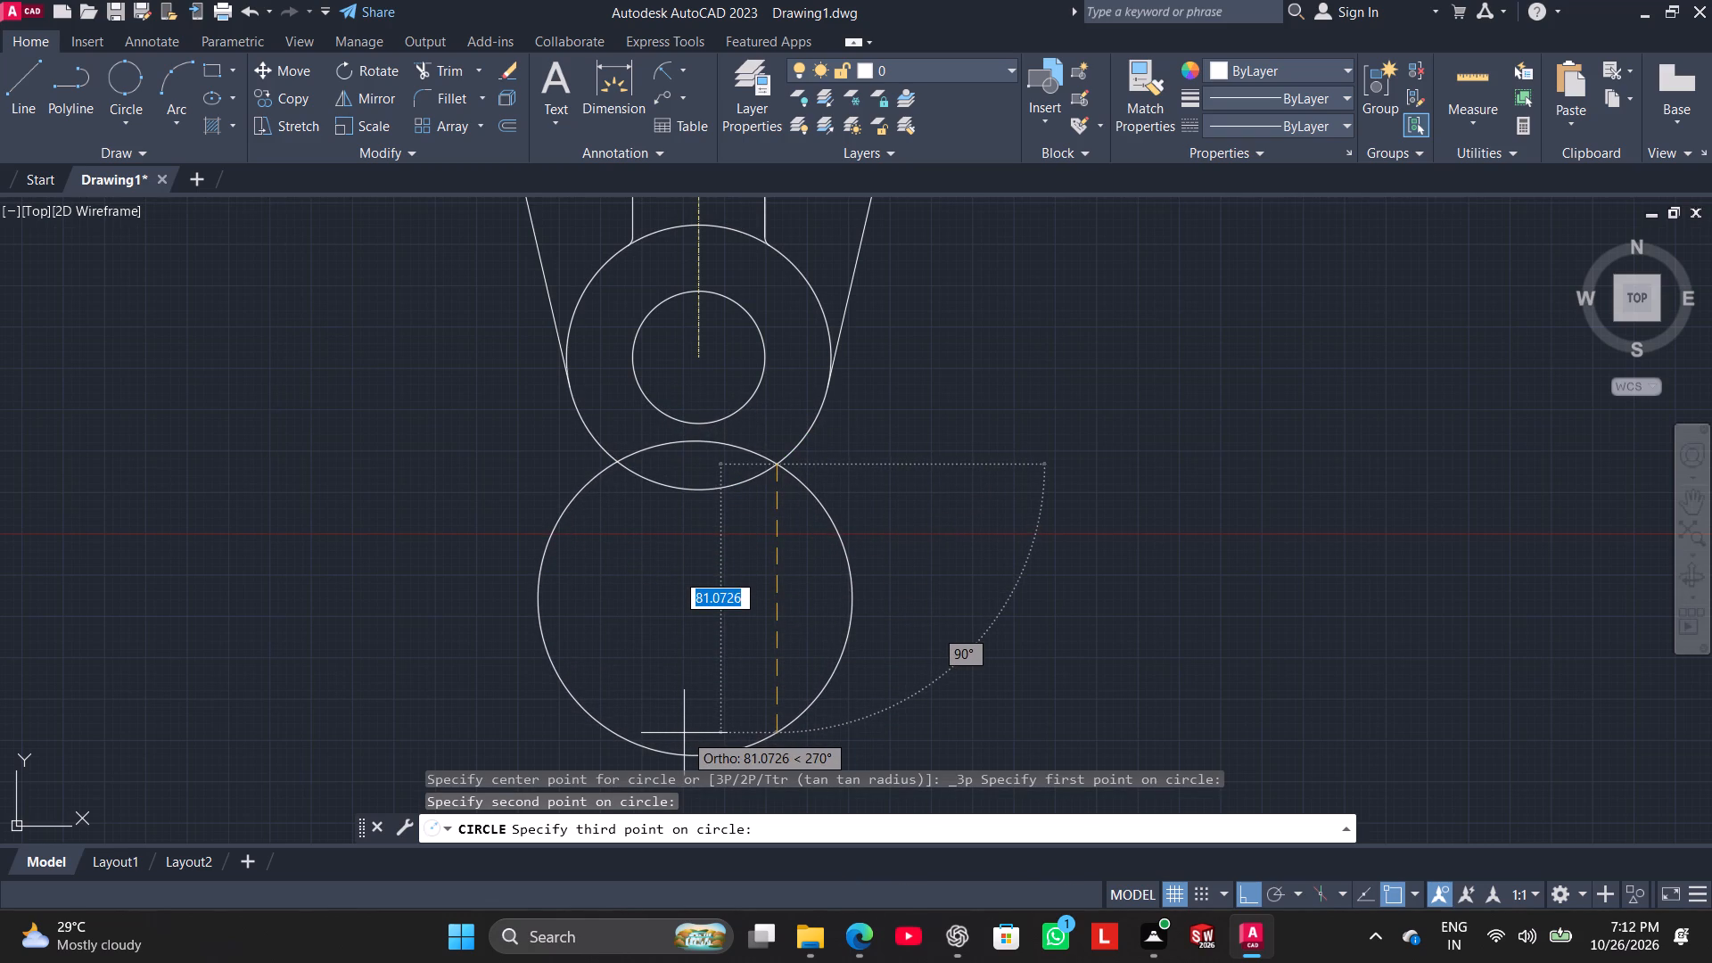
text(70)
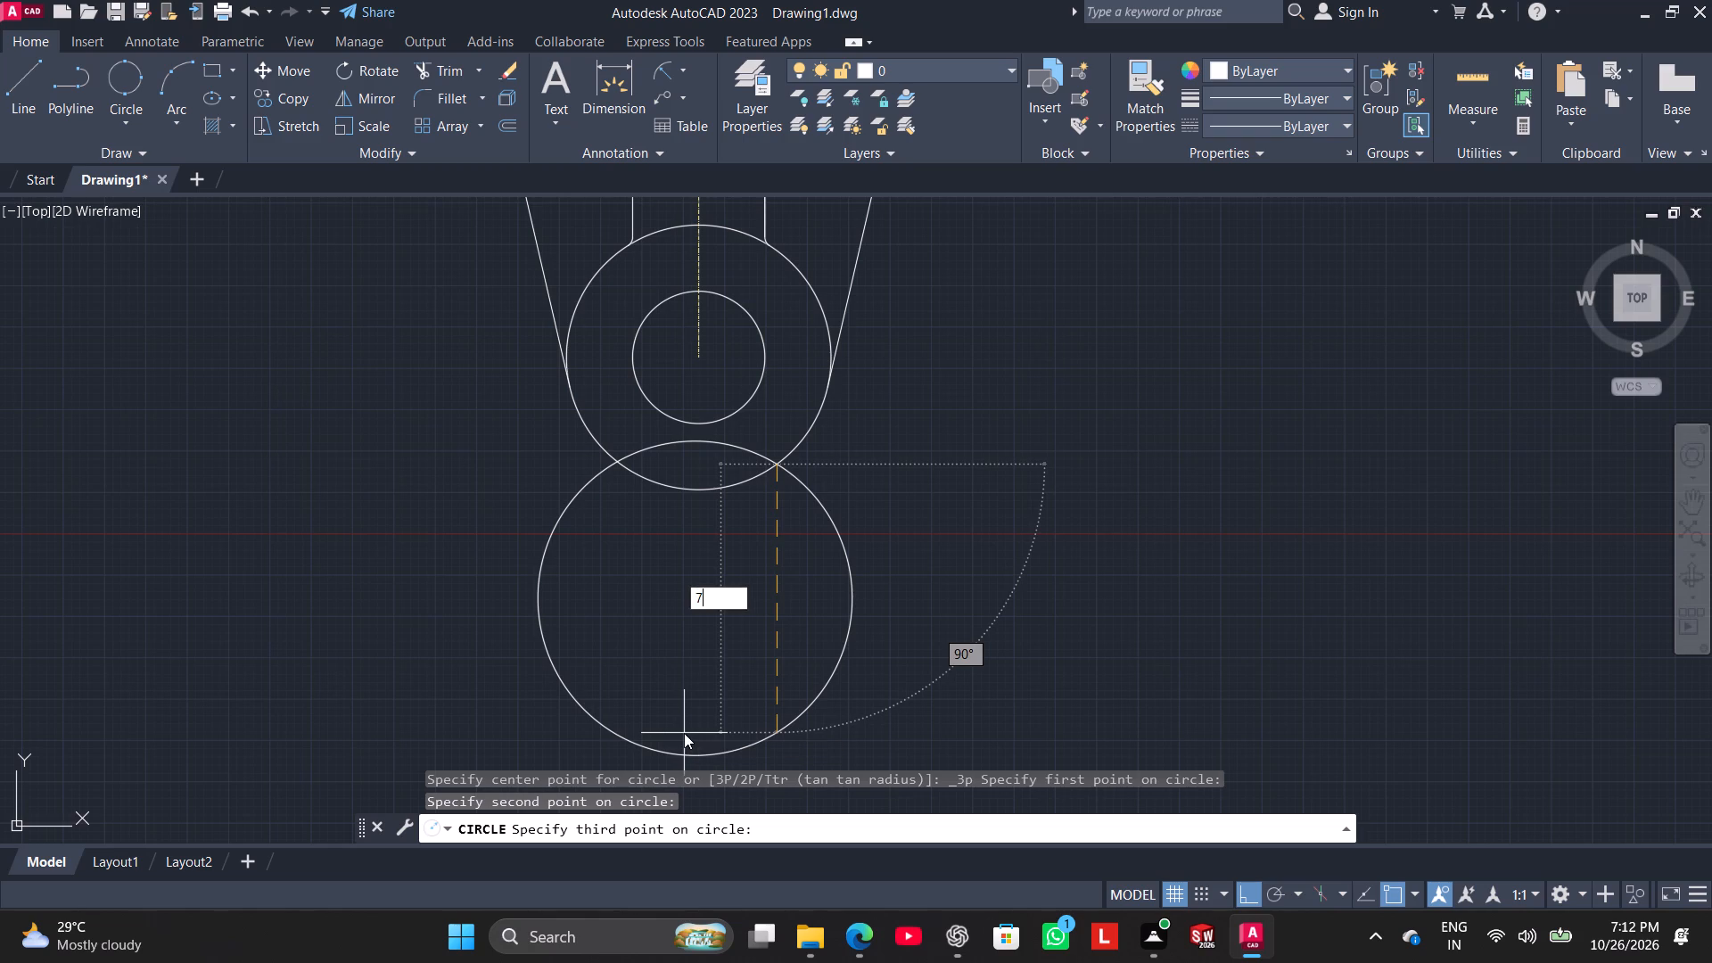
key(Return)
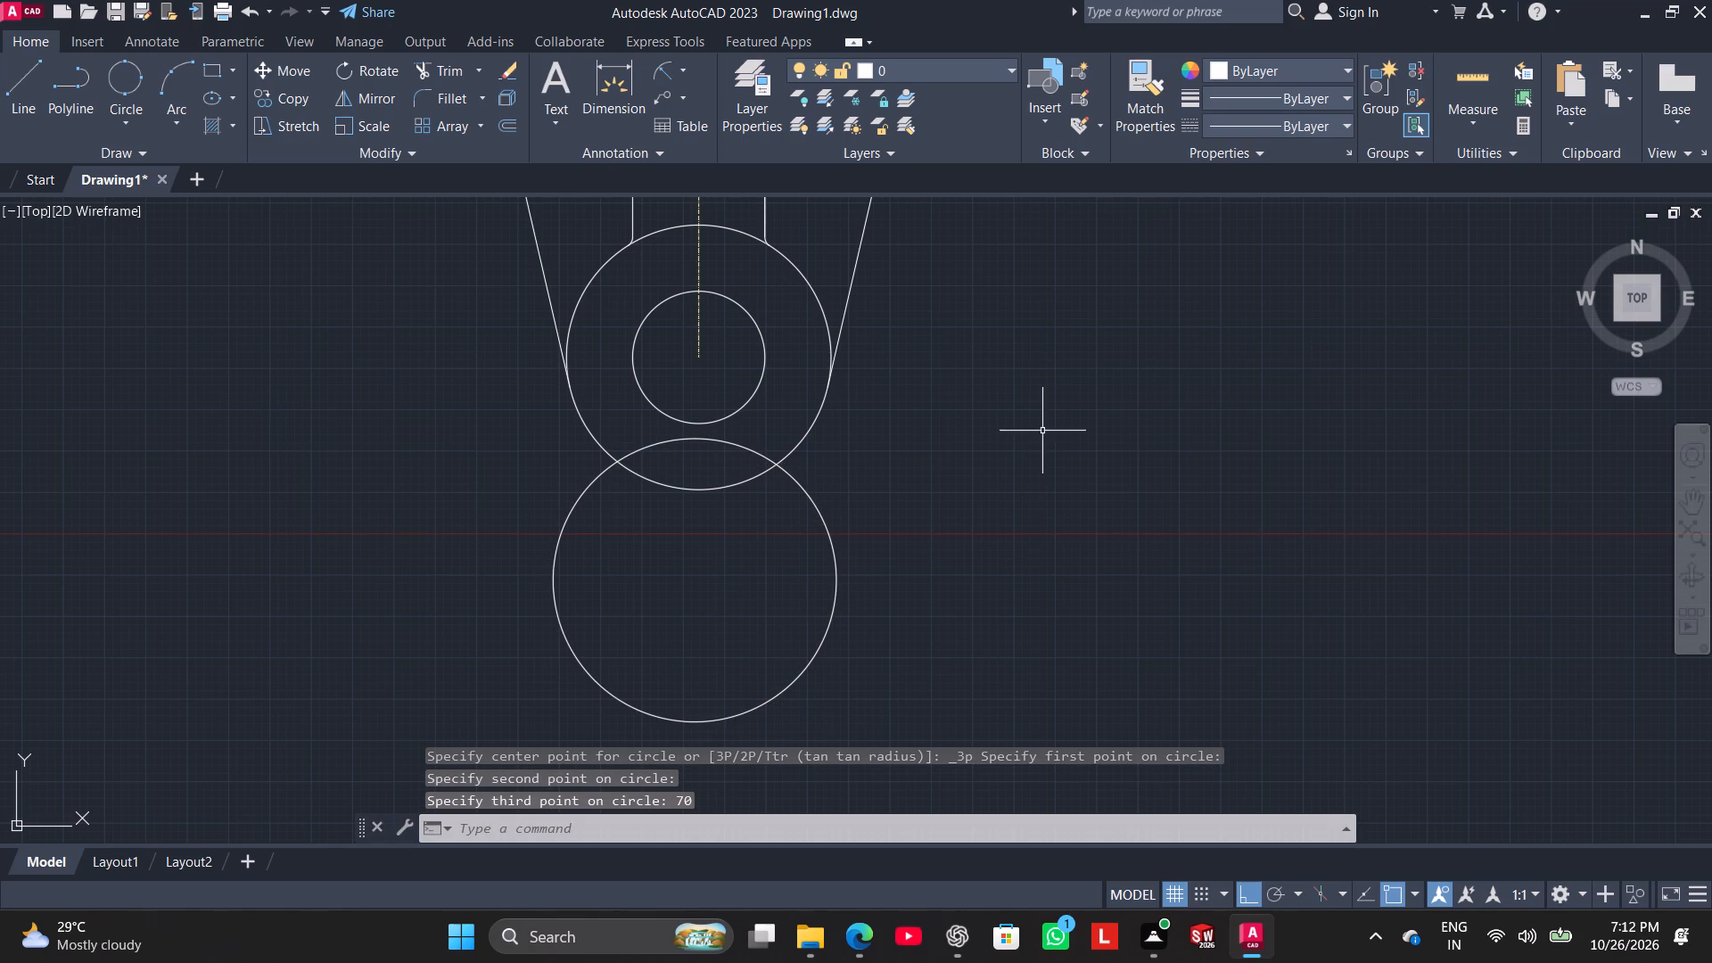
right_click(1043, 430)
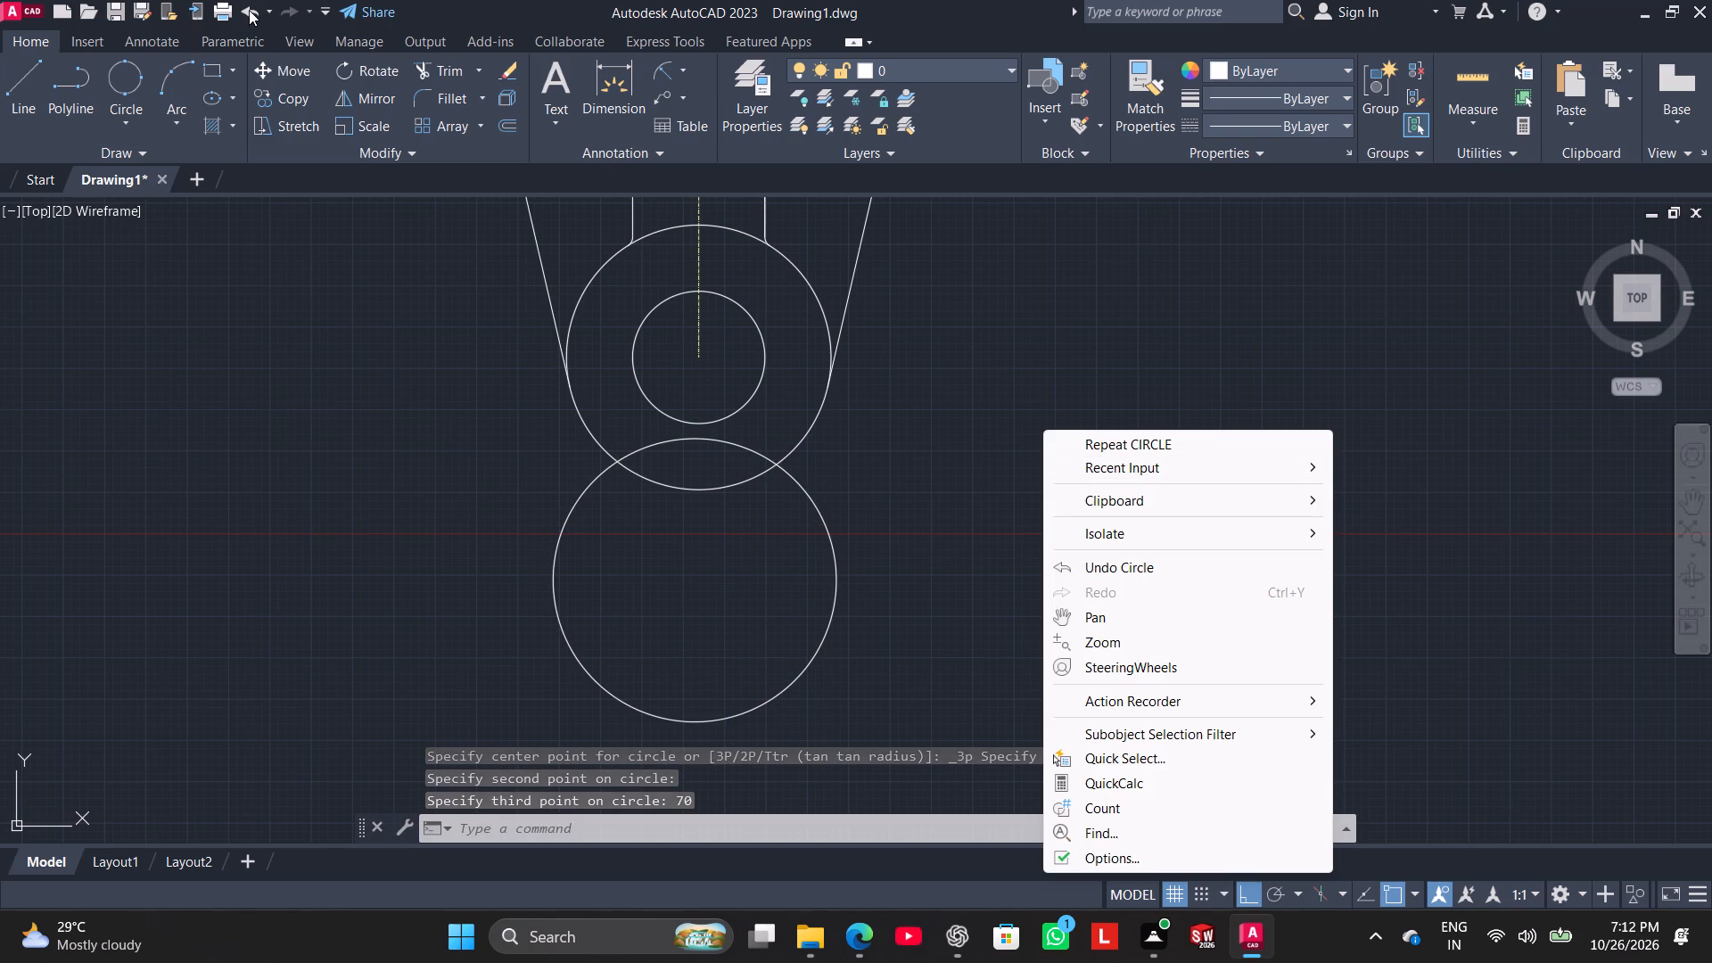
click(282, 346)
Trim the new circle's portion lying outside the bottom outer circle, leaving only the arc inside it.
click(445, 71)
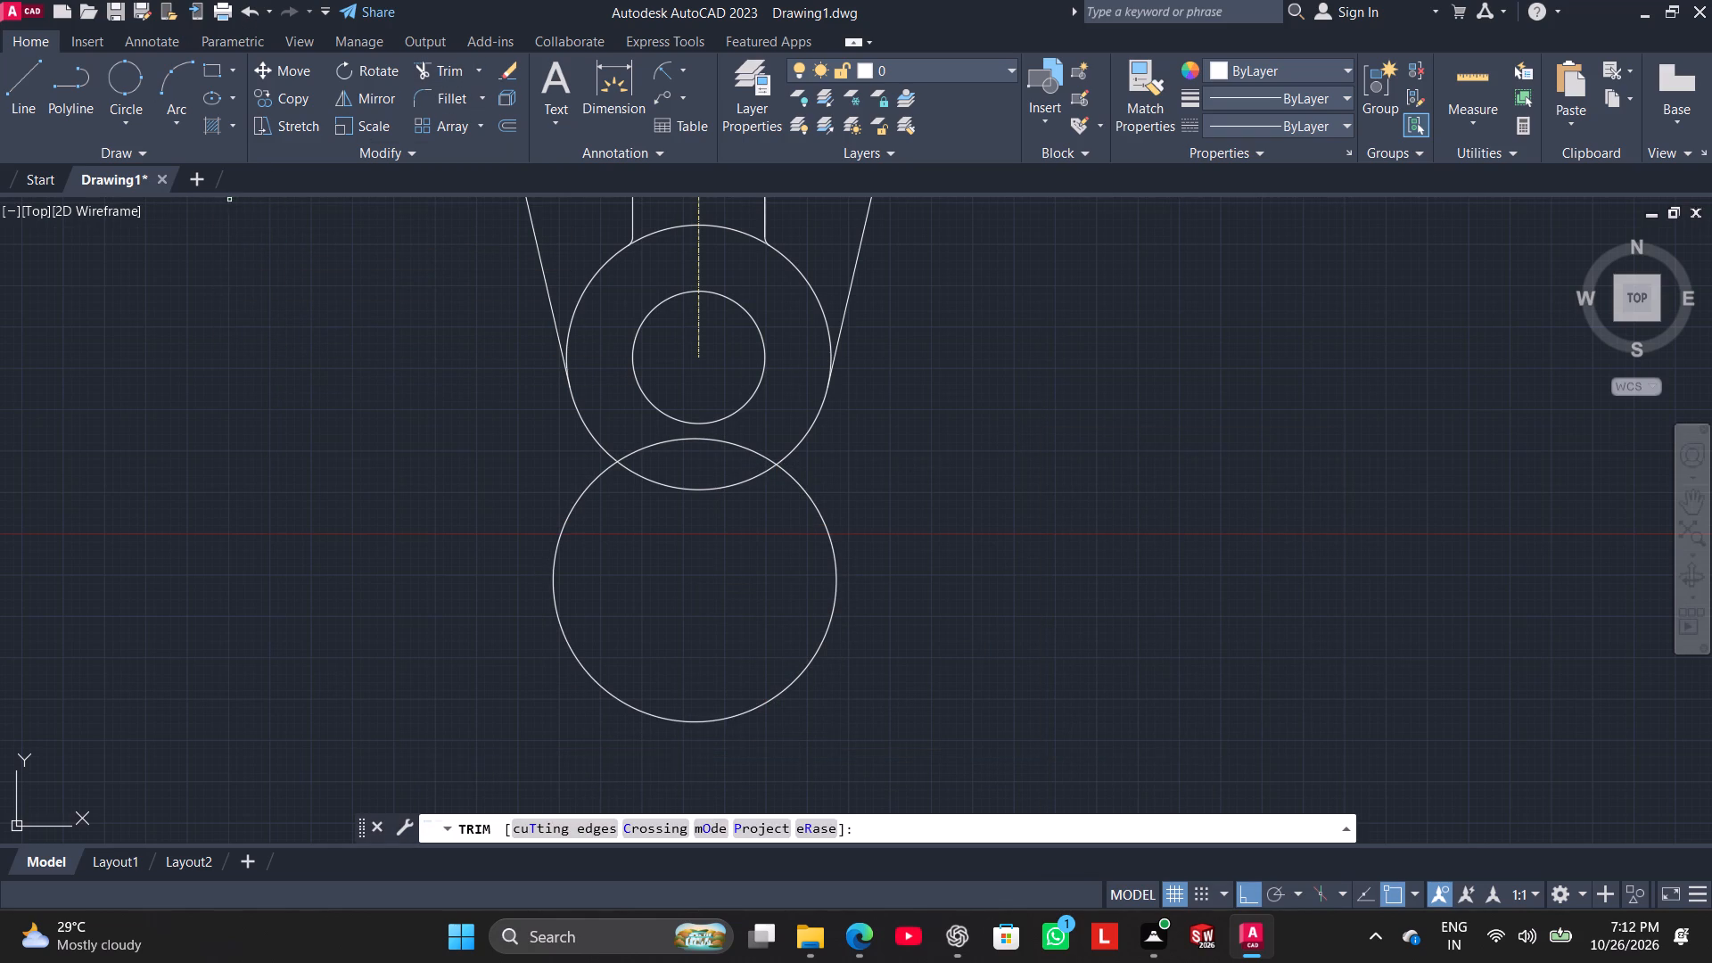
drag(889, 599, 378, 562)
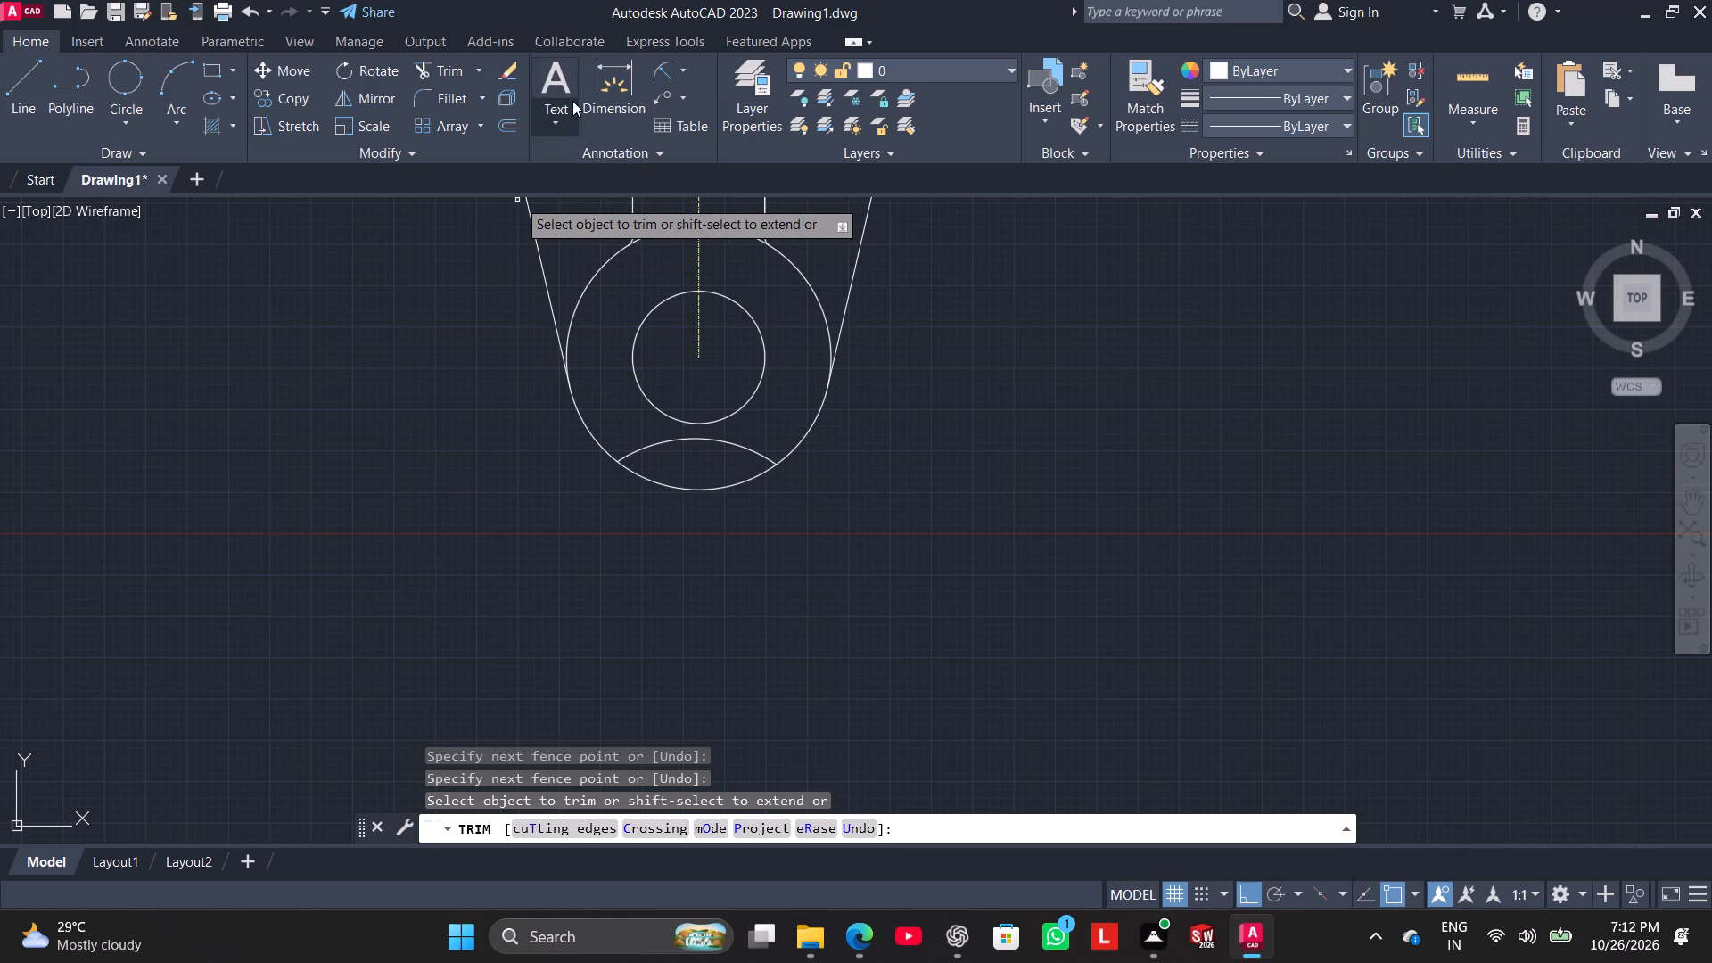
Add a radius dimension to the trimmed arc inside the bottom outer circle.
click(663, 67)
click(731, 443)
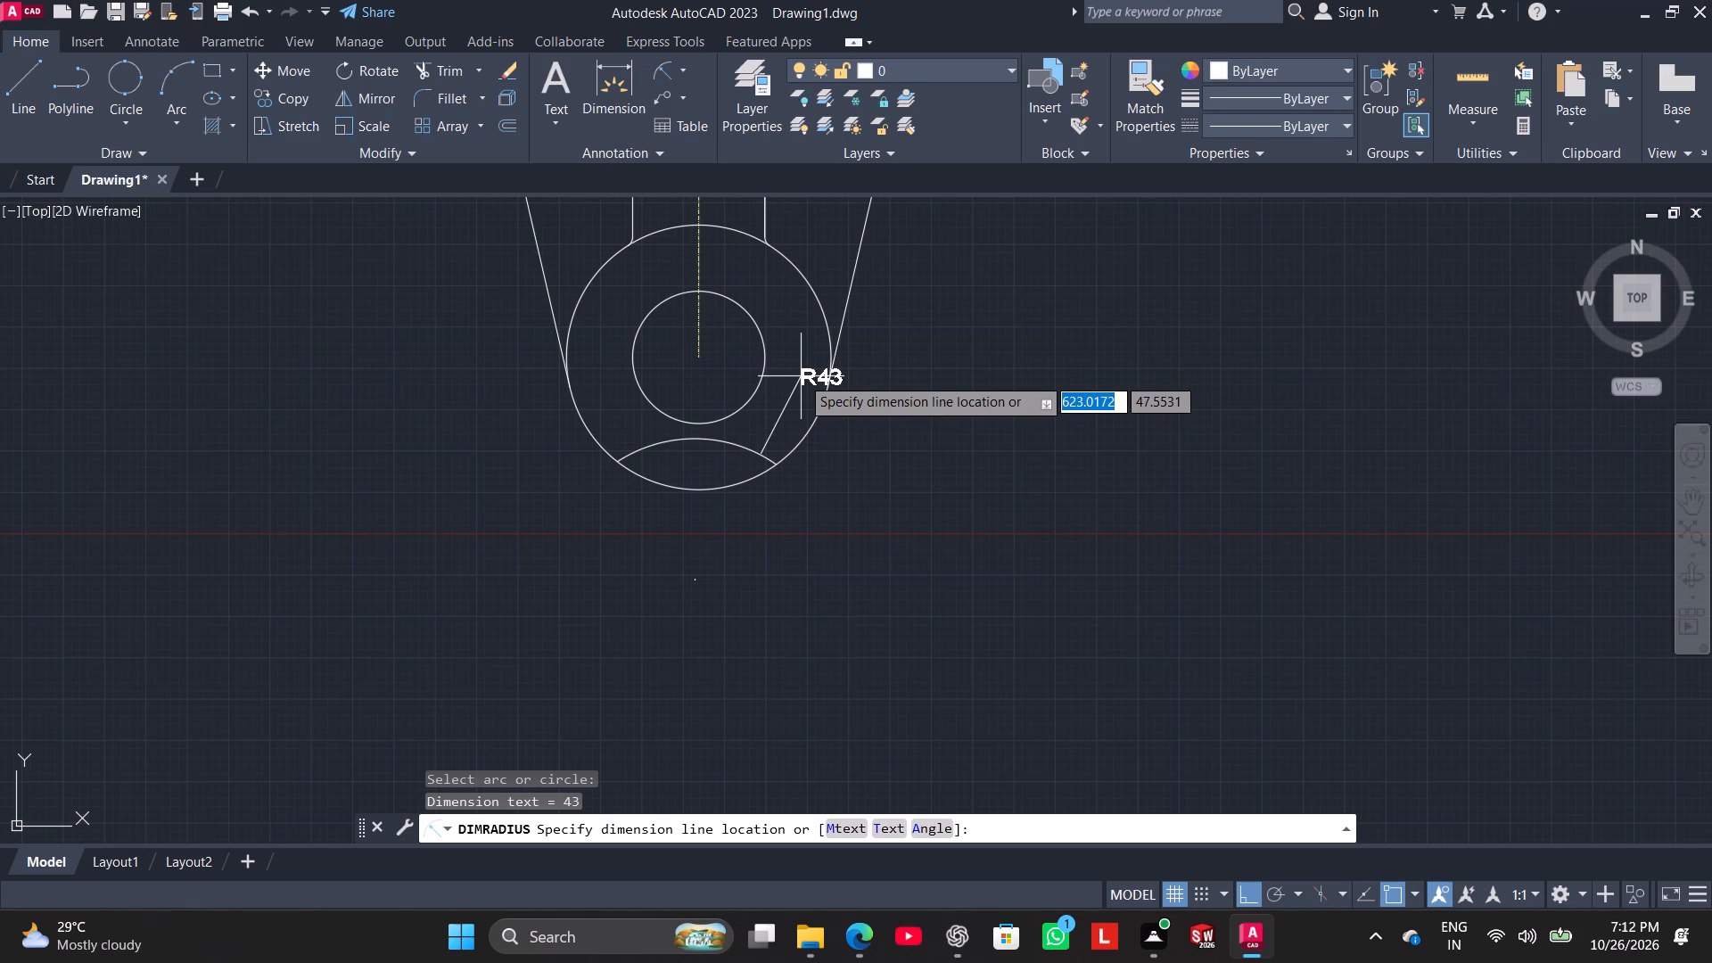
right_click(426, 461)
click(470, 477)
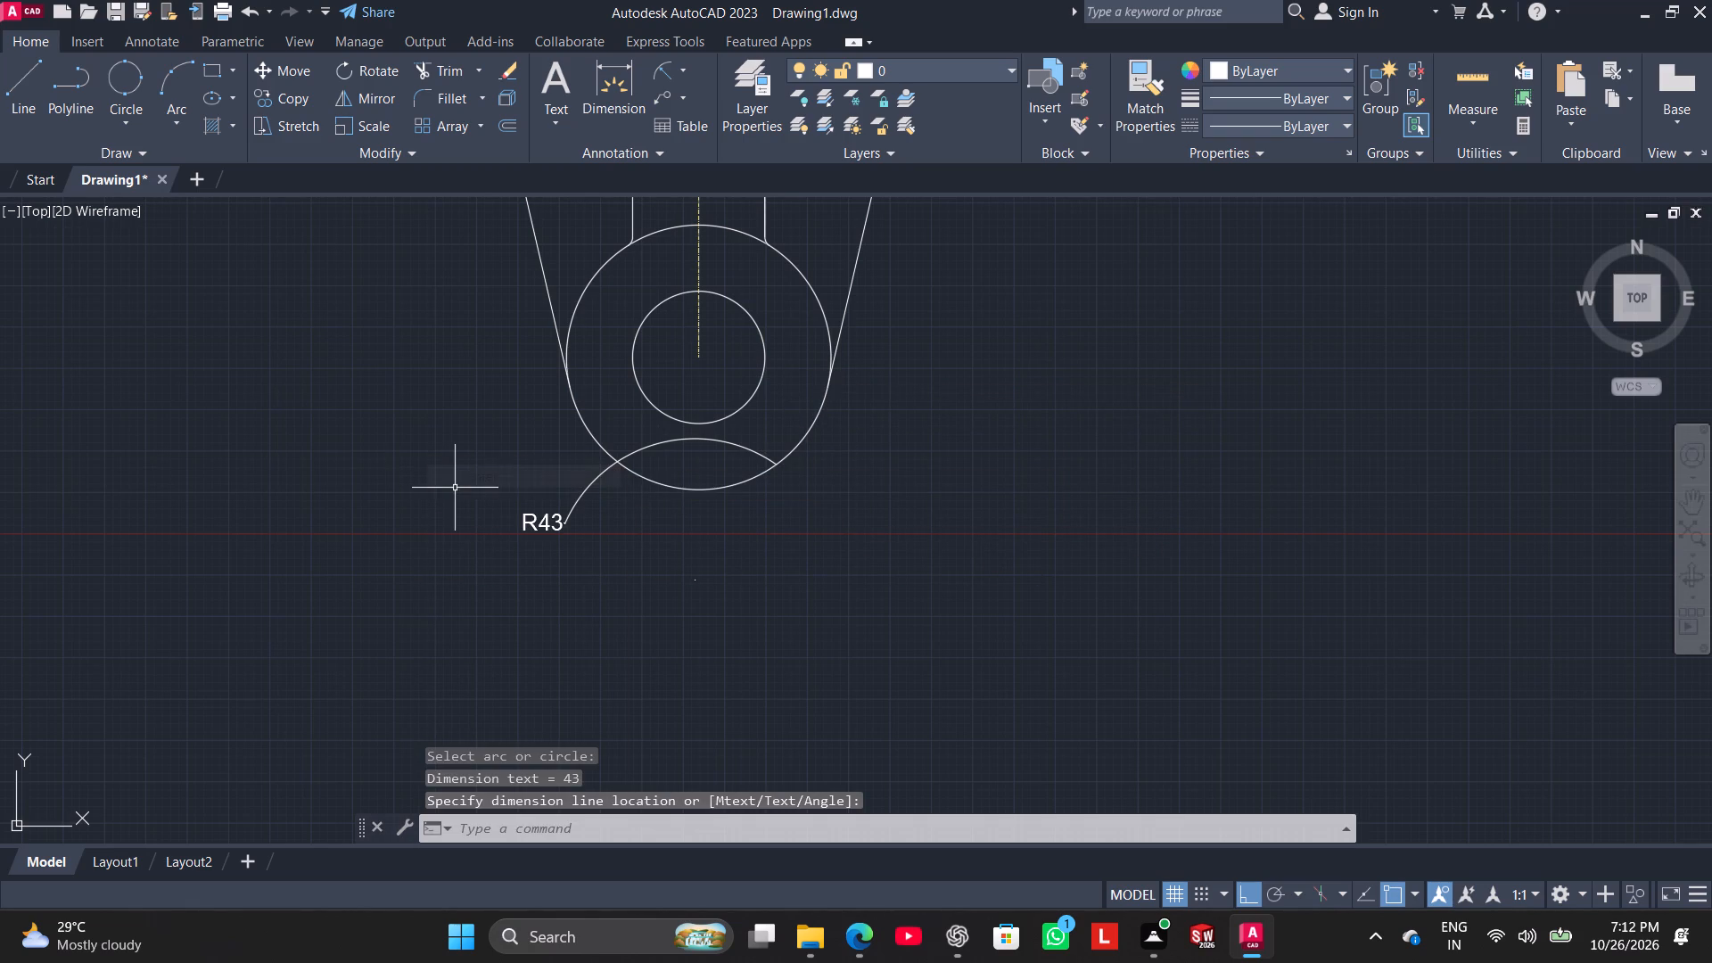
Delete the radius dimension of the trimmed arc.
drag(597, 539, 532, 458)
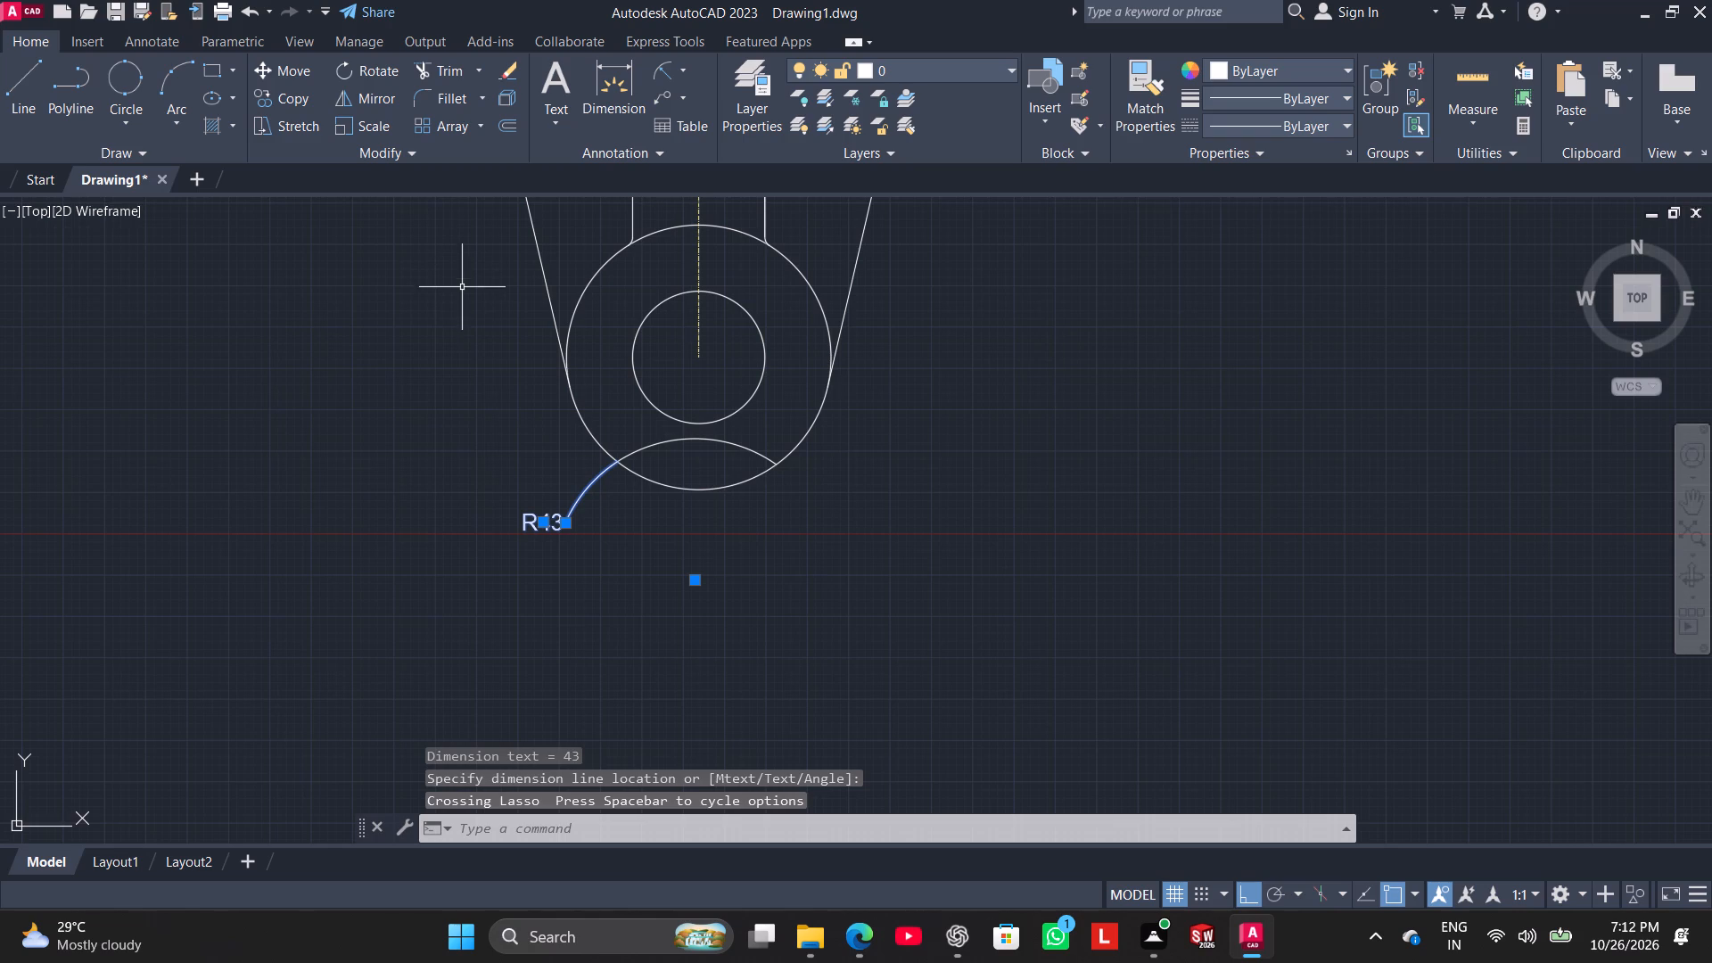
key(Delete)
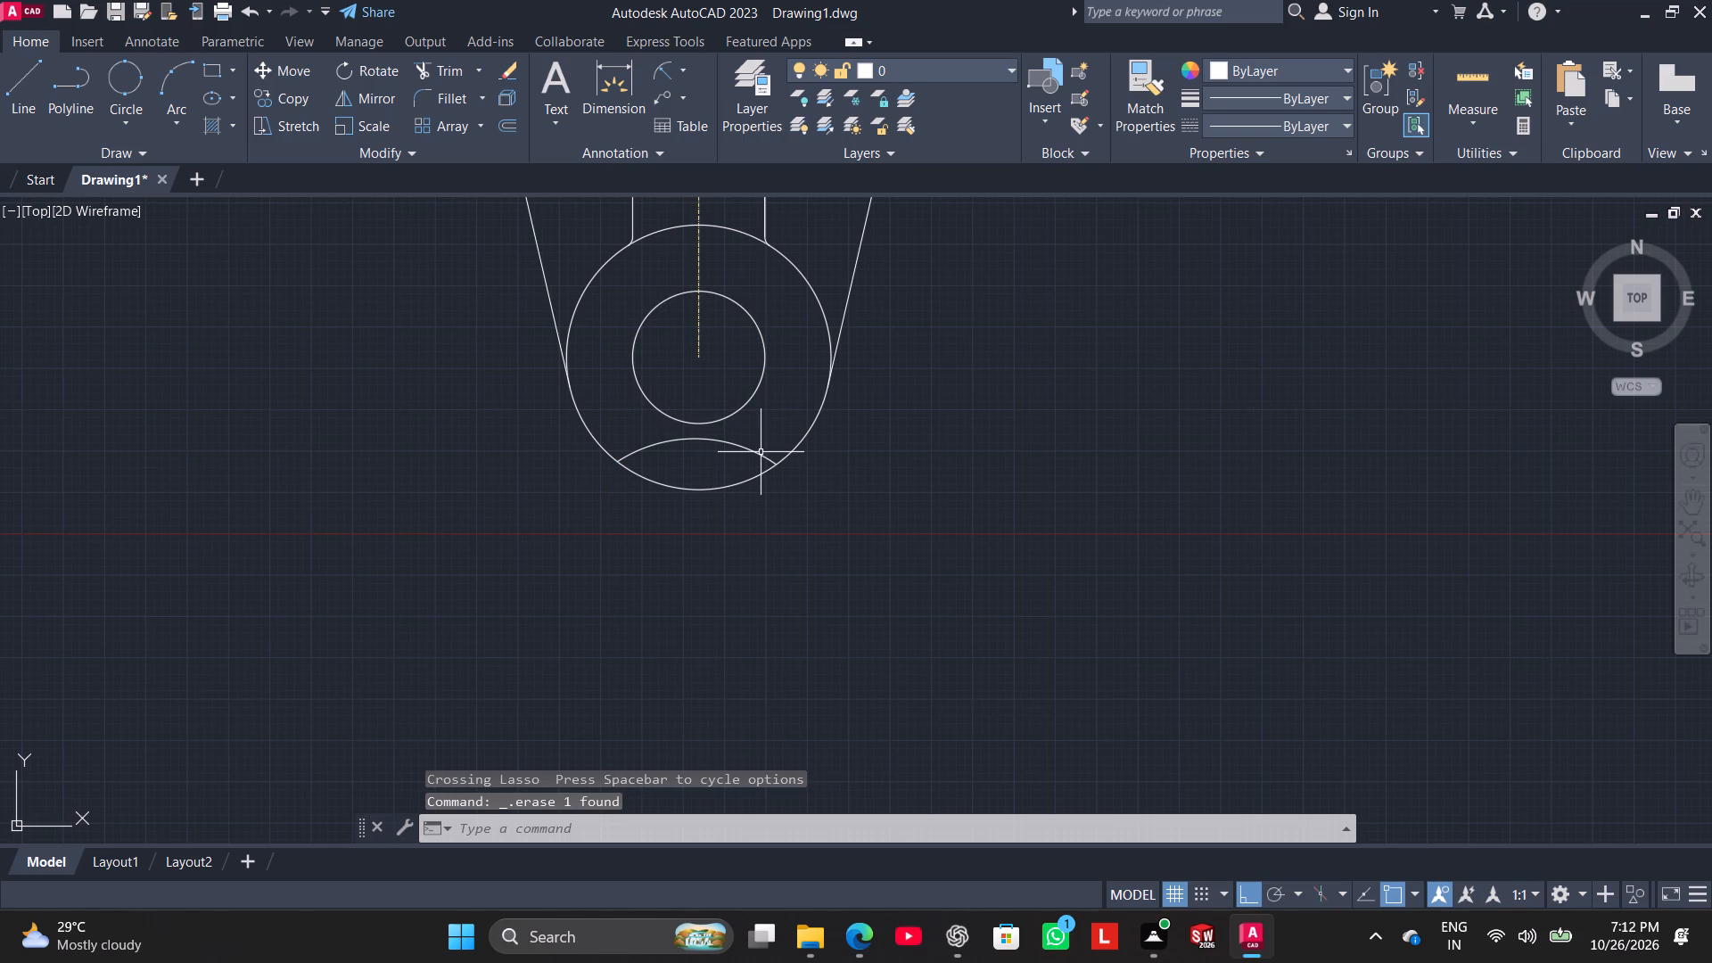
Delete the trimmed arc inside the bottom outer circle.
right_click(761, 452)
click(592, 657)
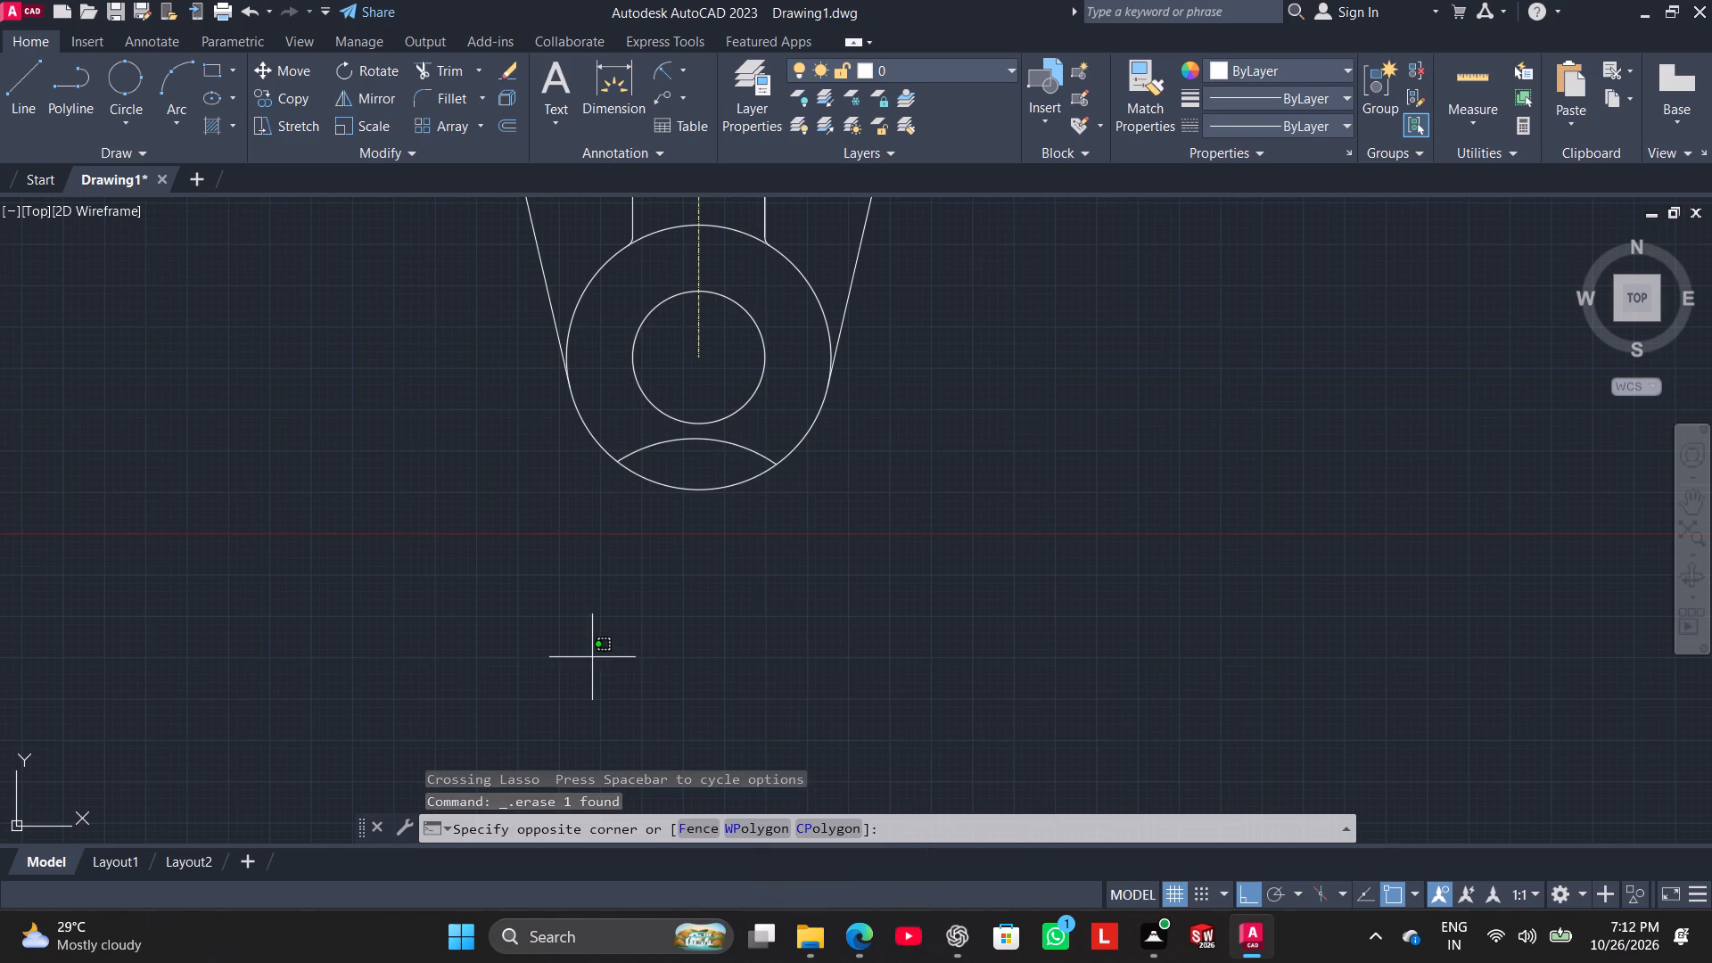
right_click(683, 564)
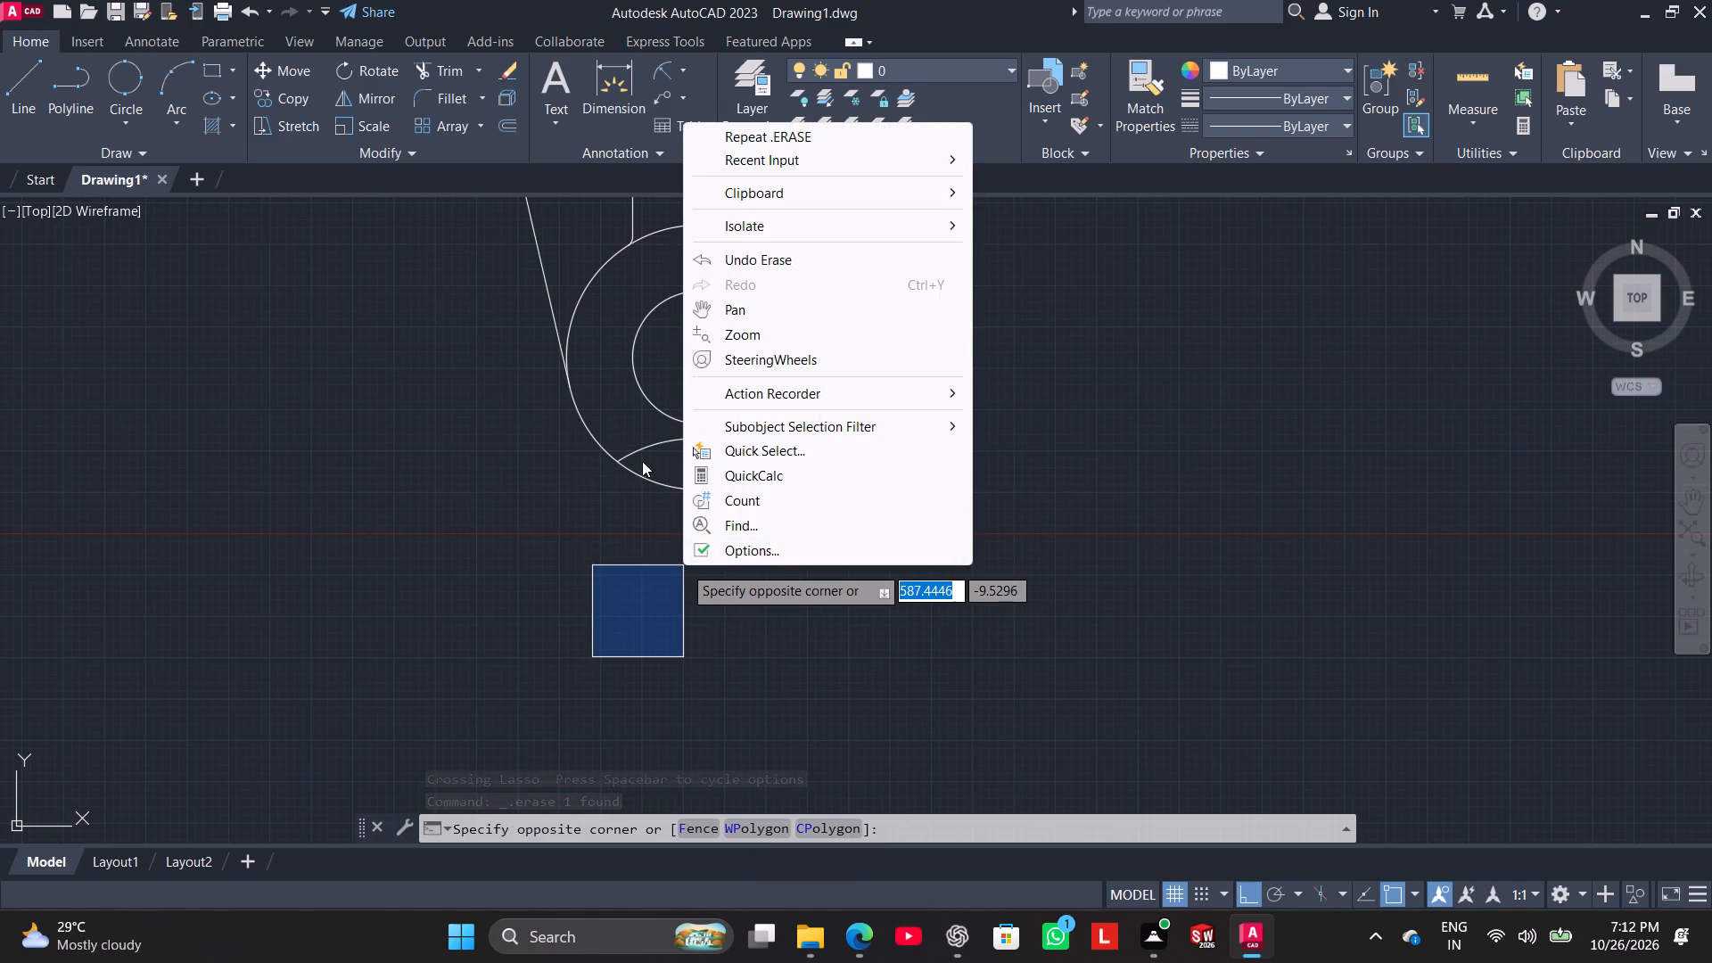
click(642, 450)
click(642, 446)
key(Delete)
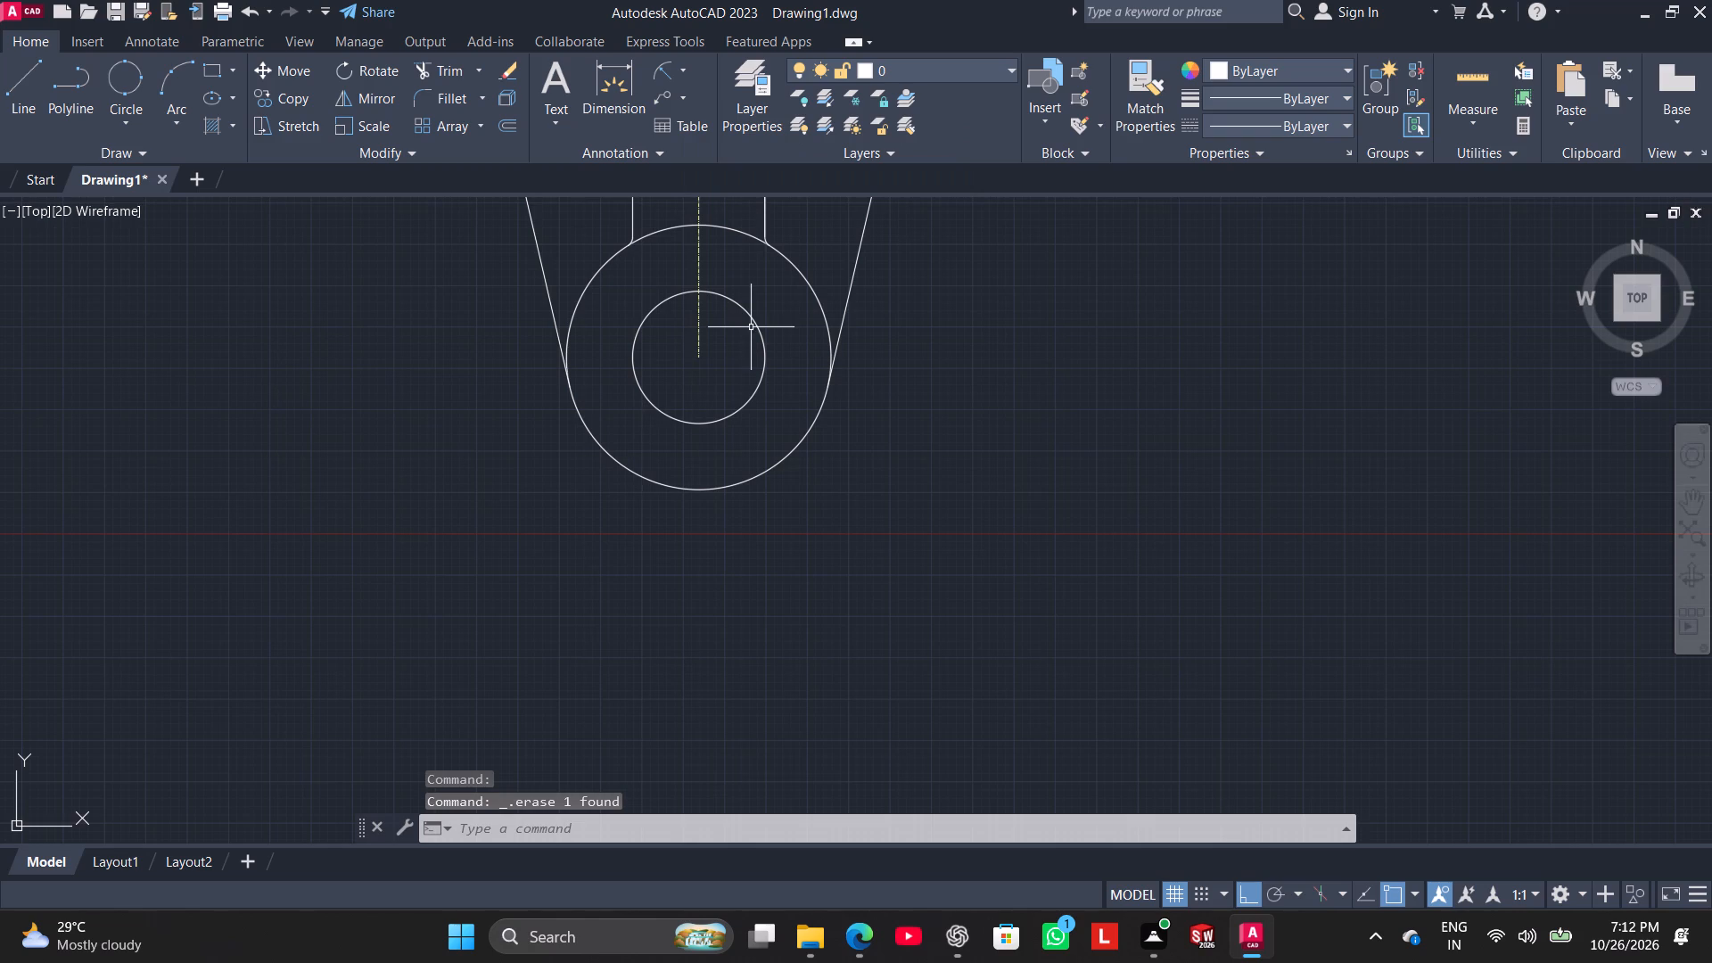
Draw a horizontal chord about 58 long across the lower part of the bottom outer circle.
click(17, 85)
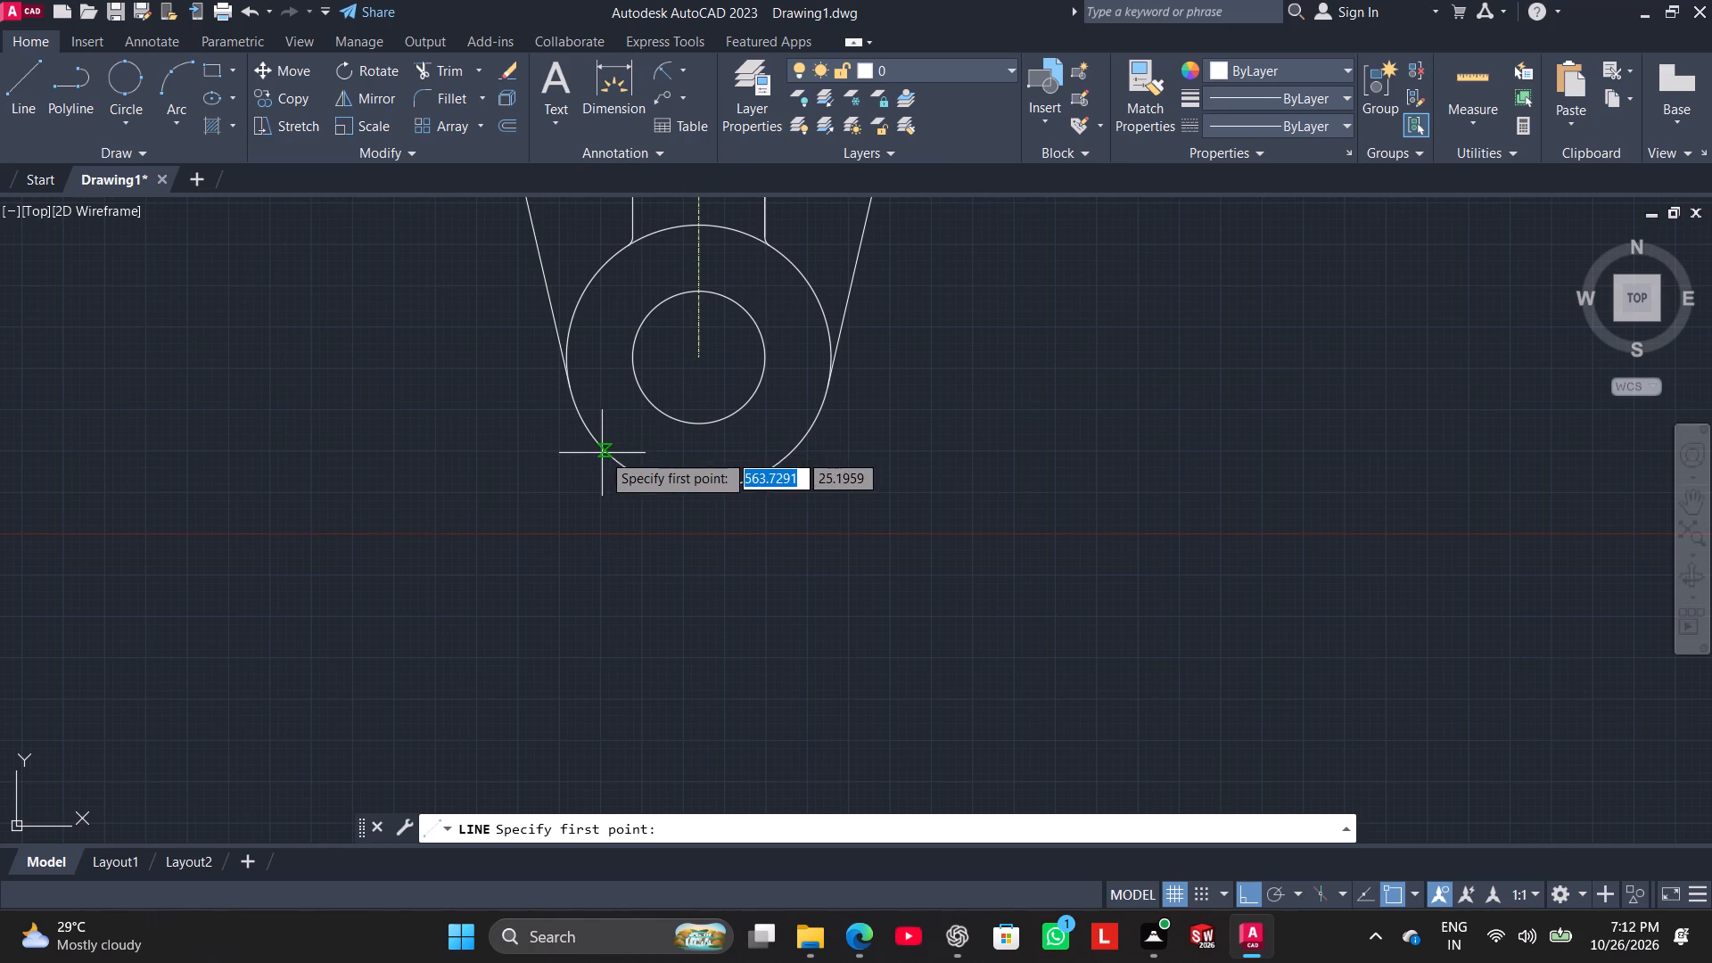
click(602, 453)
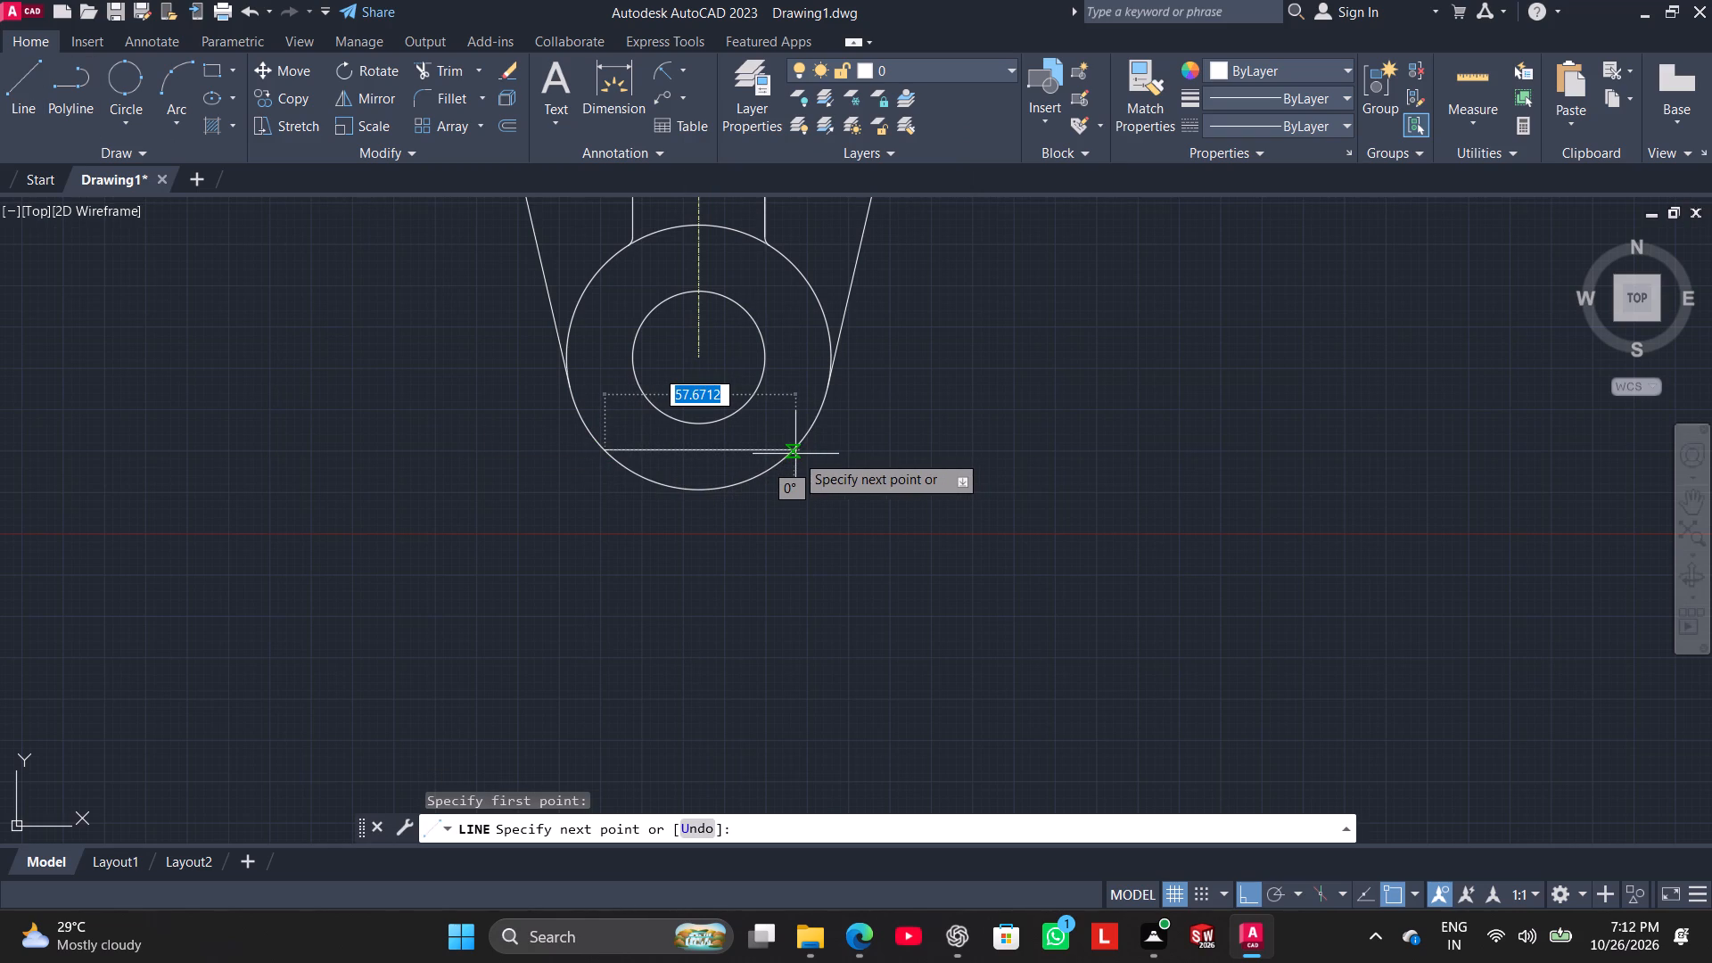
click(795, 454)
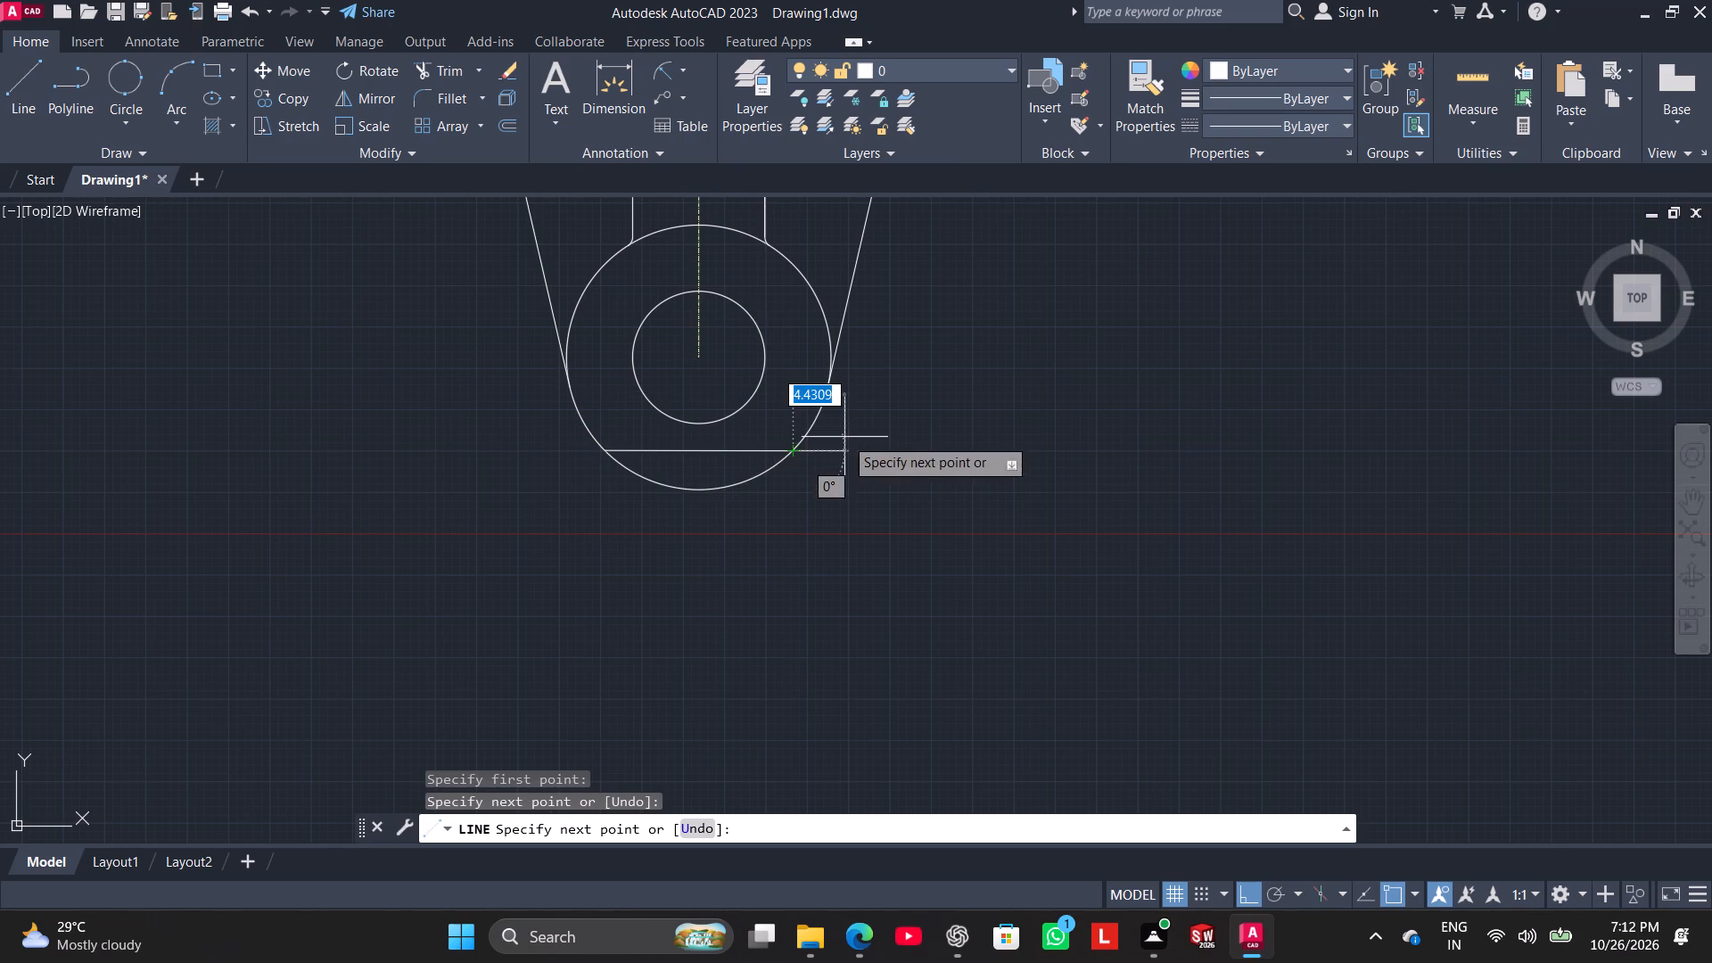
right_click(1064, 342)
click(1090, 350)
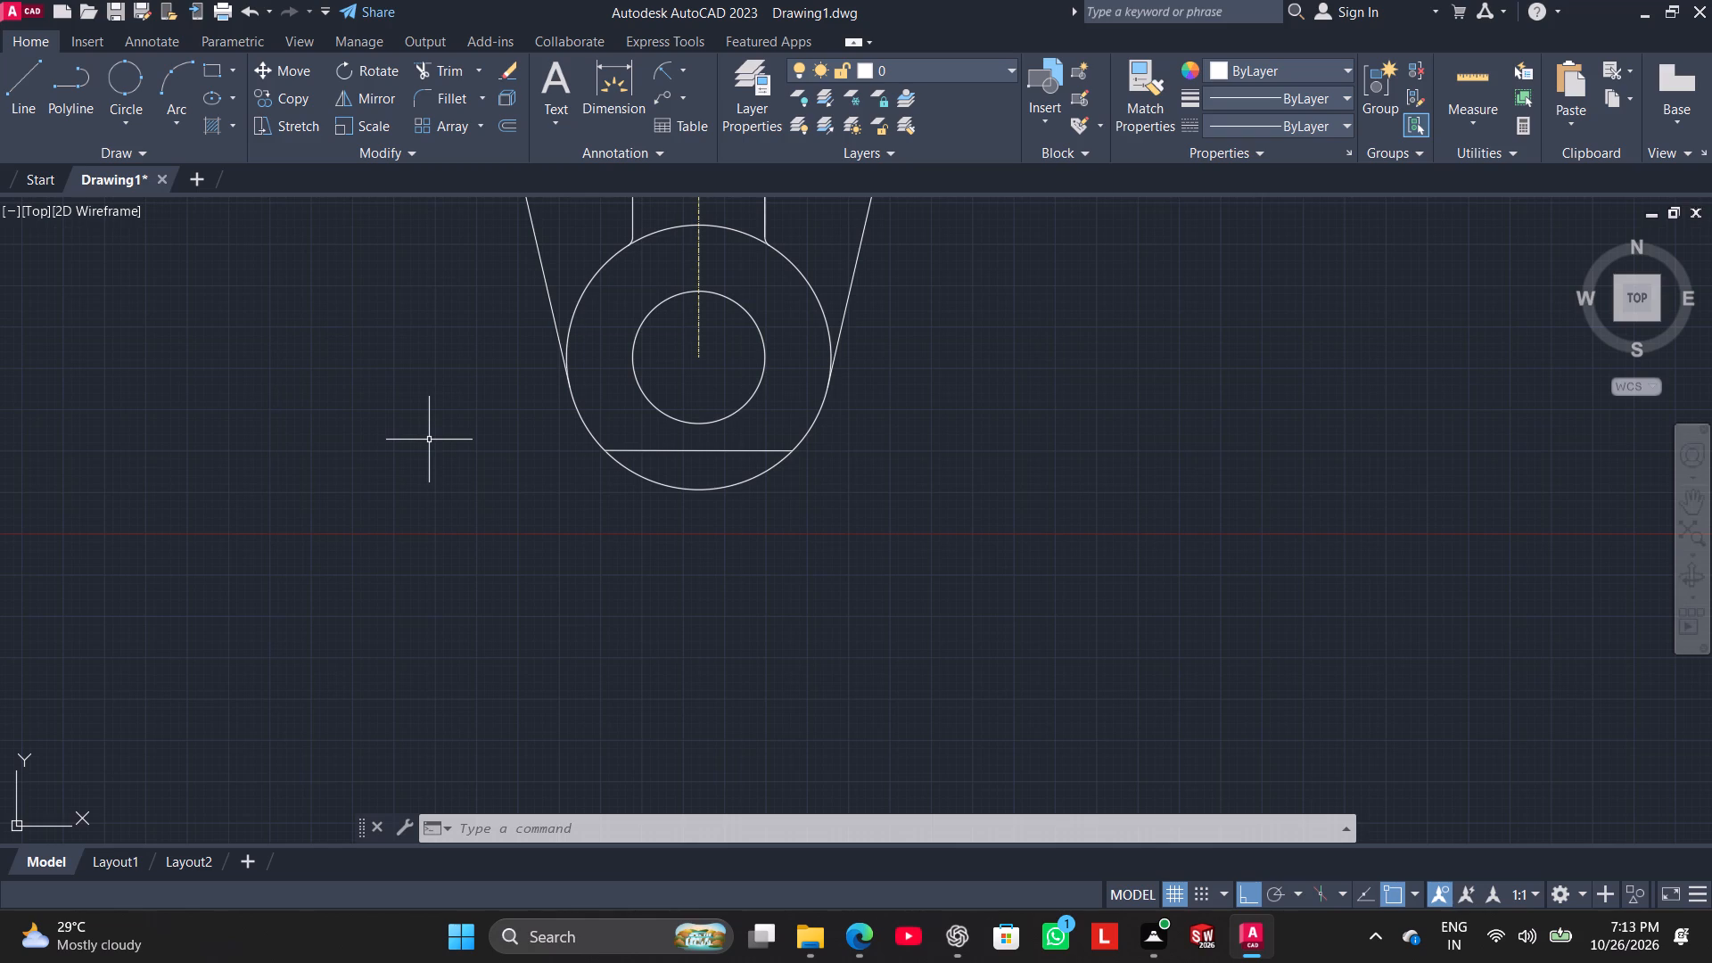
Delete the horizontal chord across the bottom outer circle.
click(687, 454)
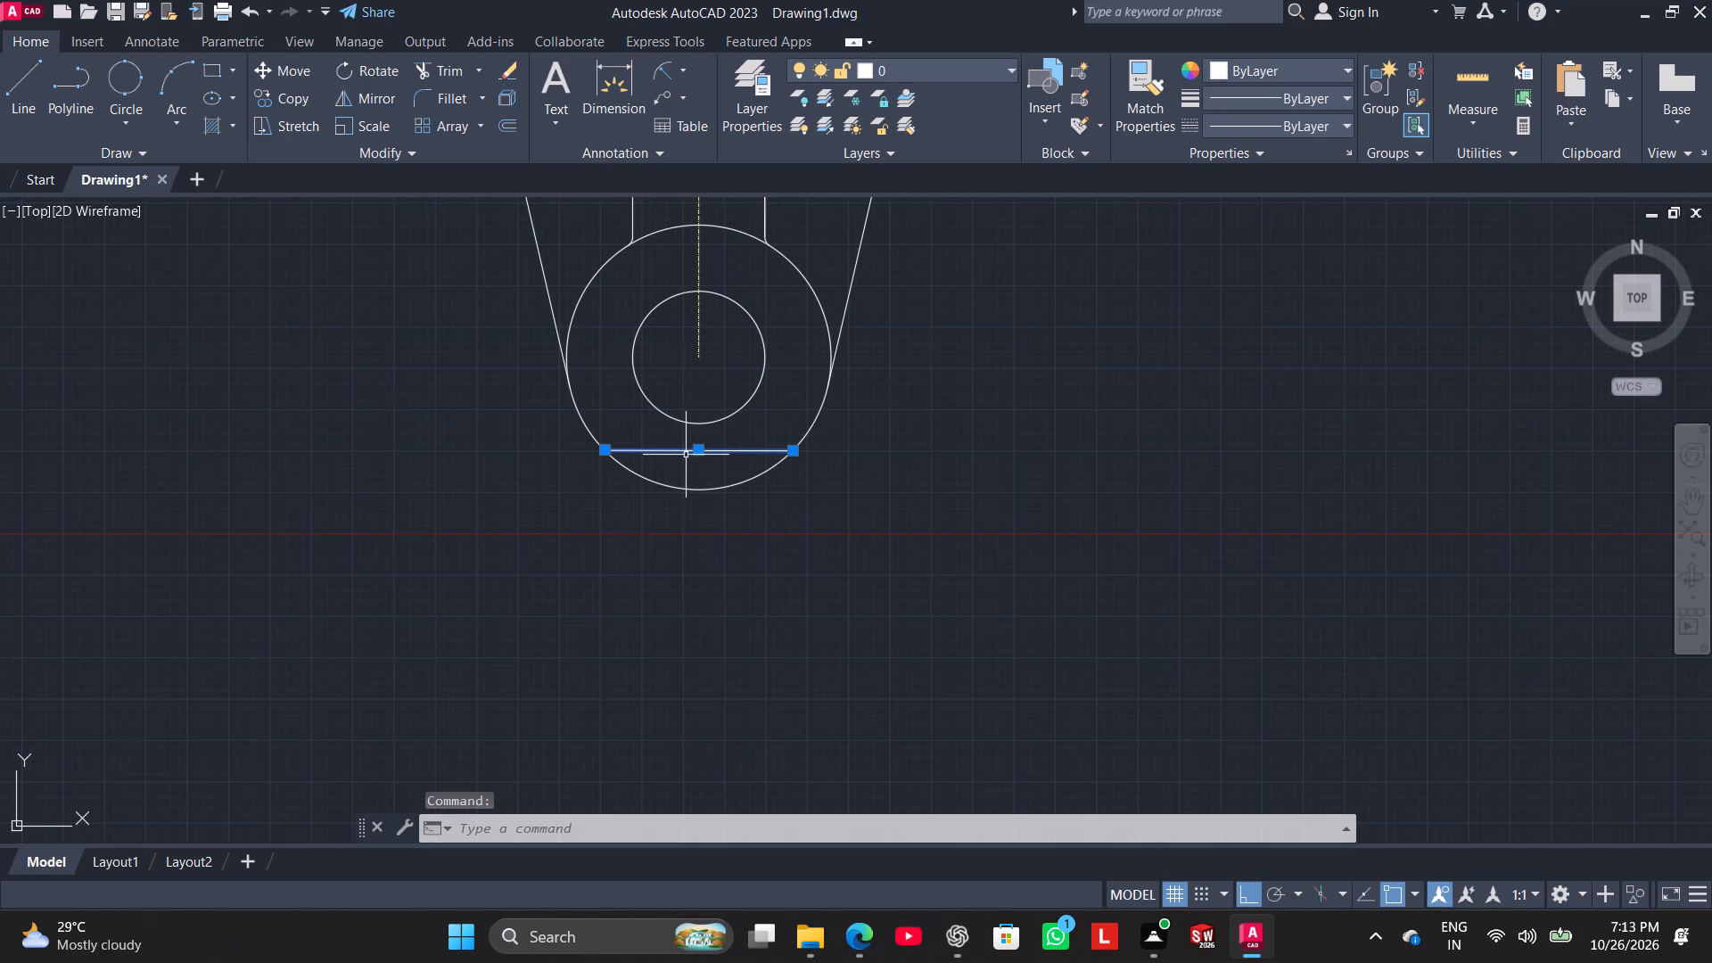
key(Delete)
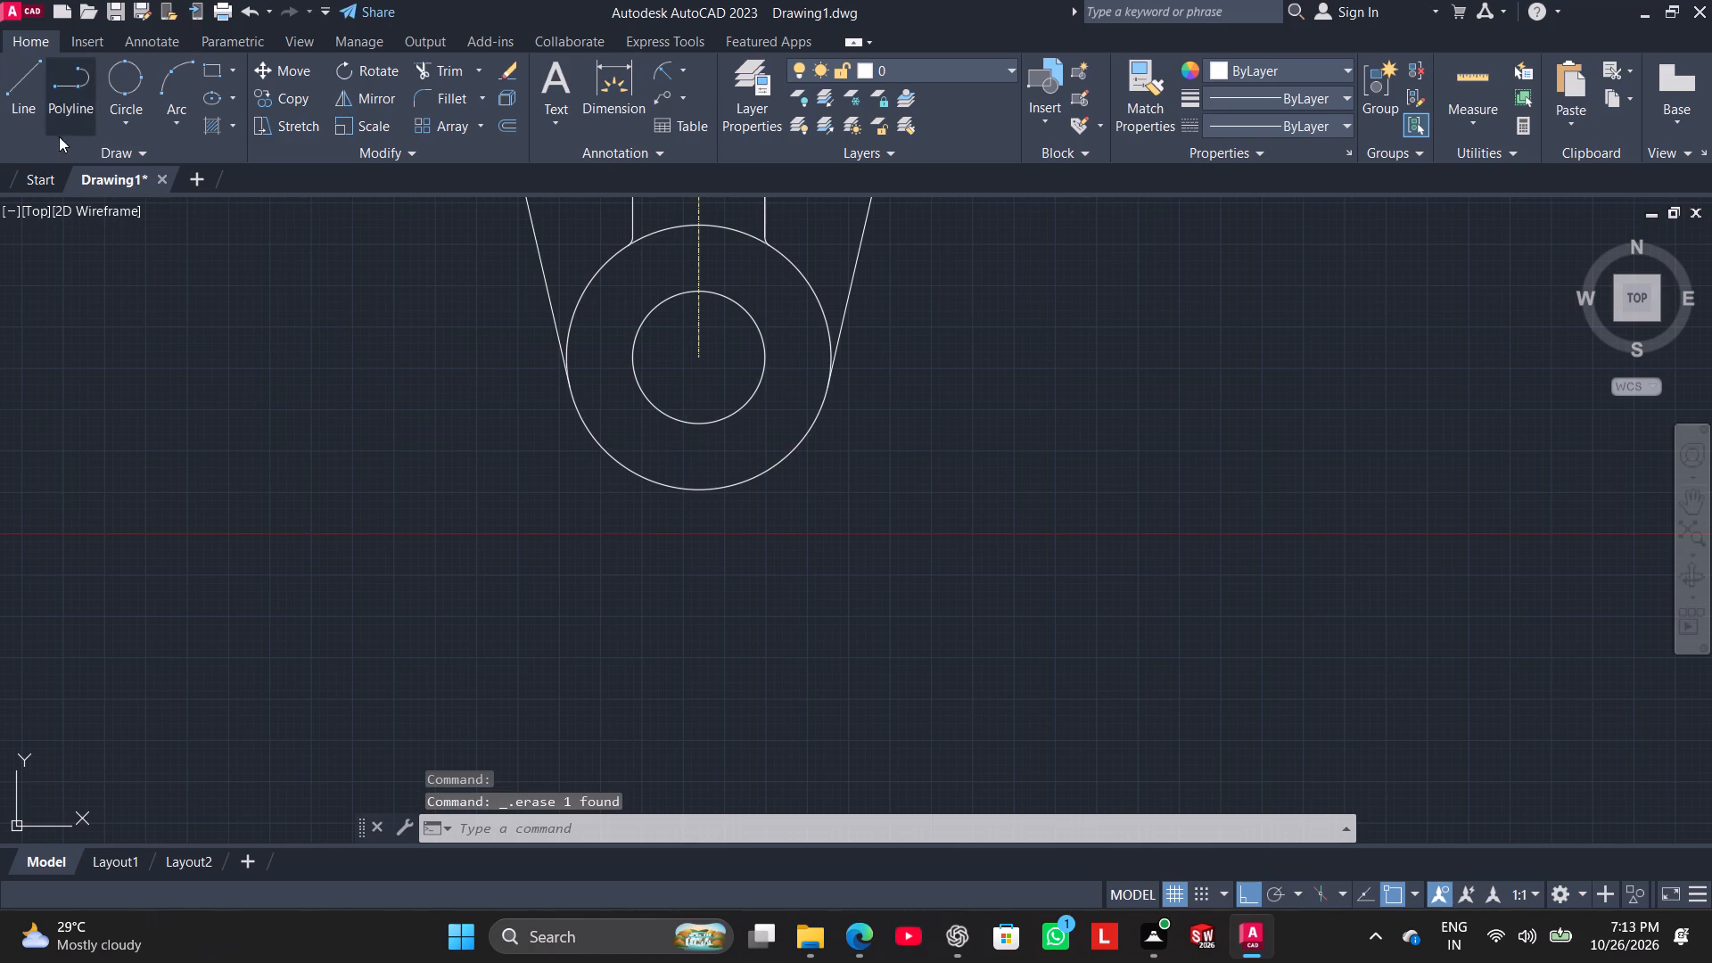
Draw a vertical line 28 long straight down from the centre of the bottom circles.
click(36, 100)
click(695, 356)
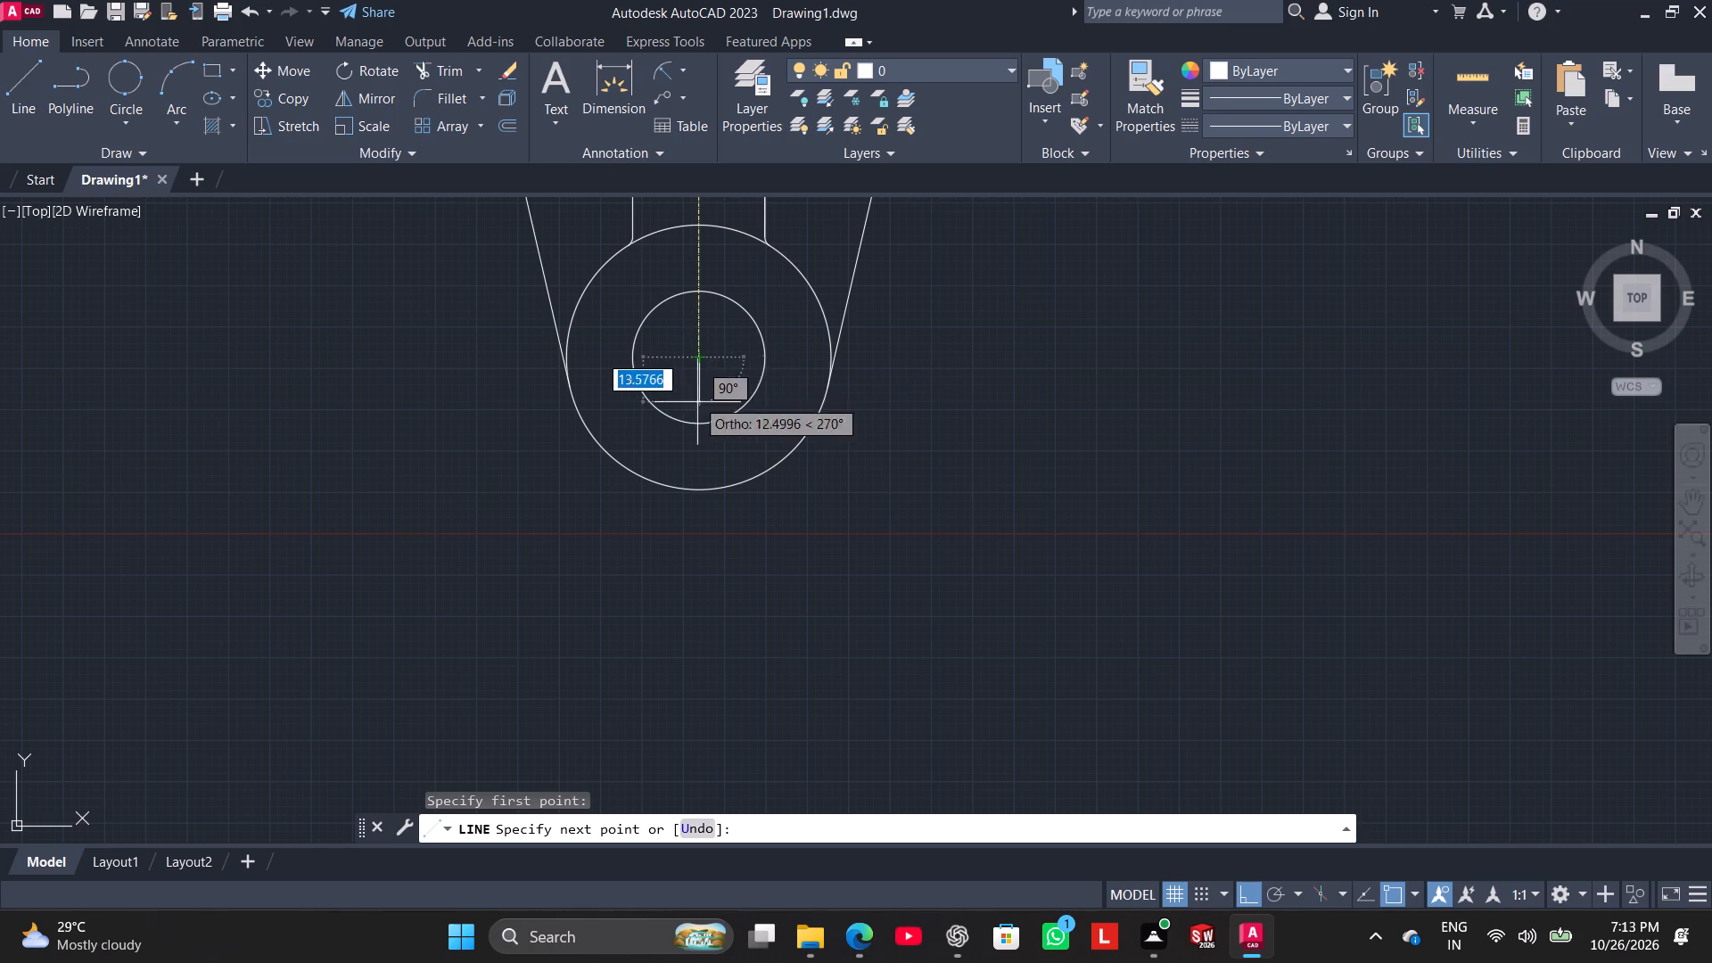
text(28)
key(Return)
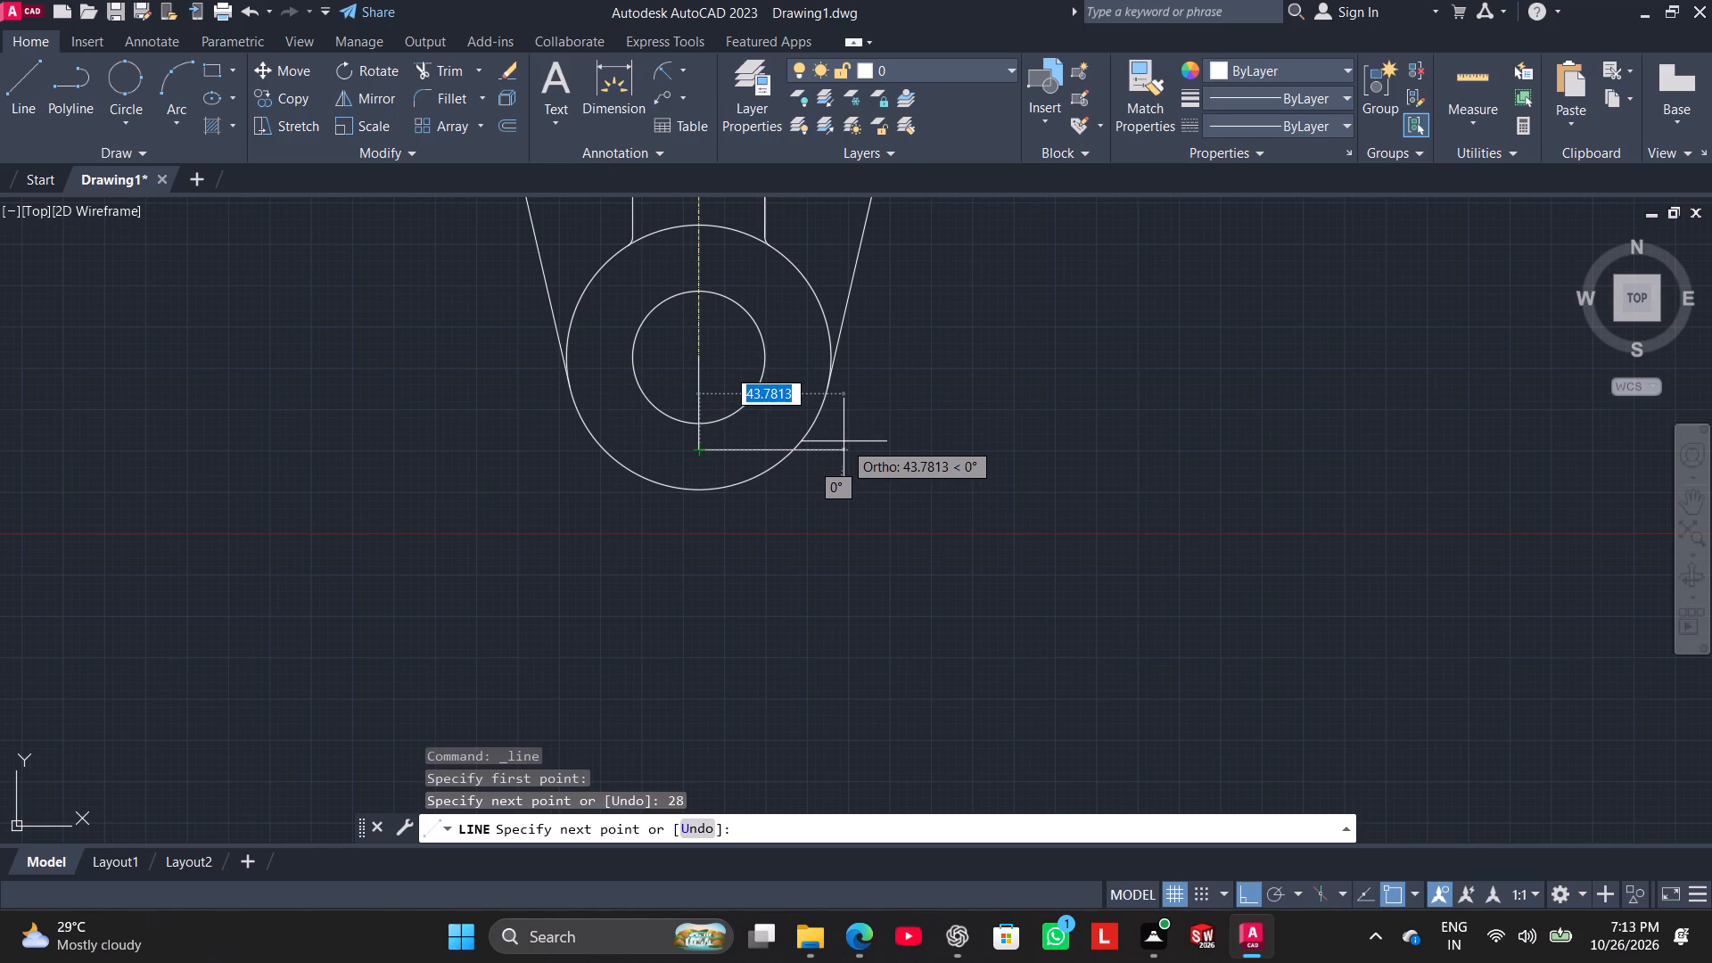
right_click(844, 441)
click(930, 453)
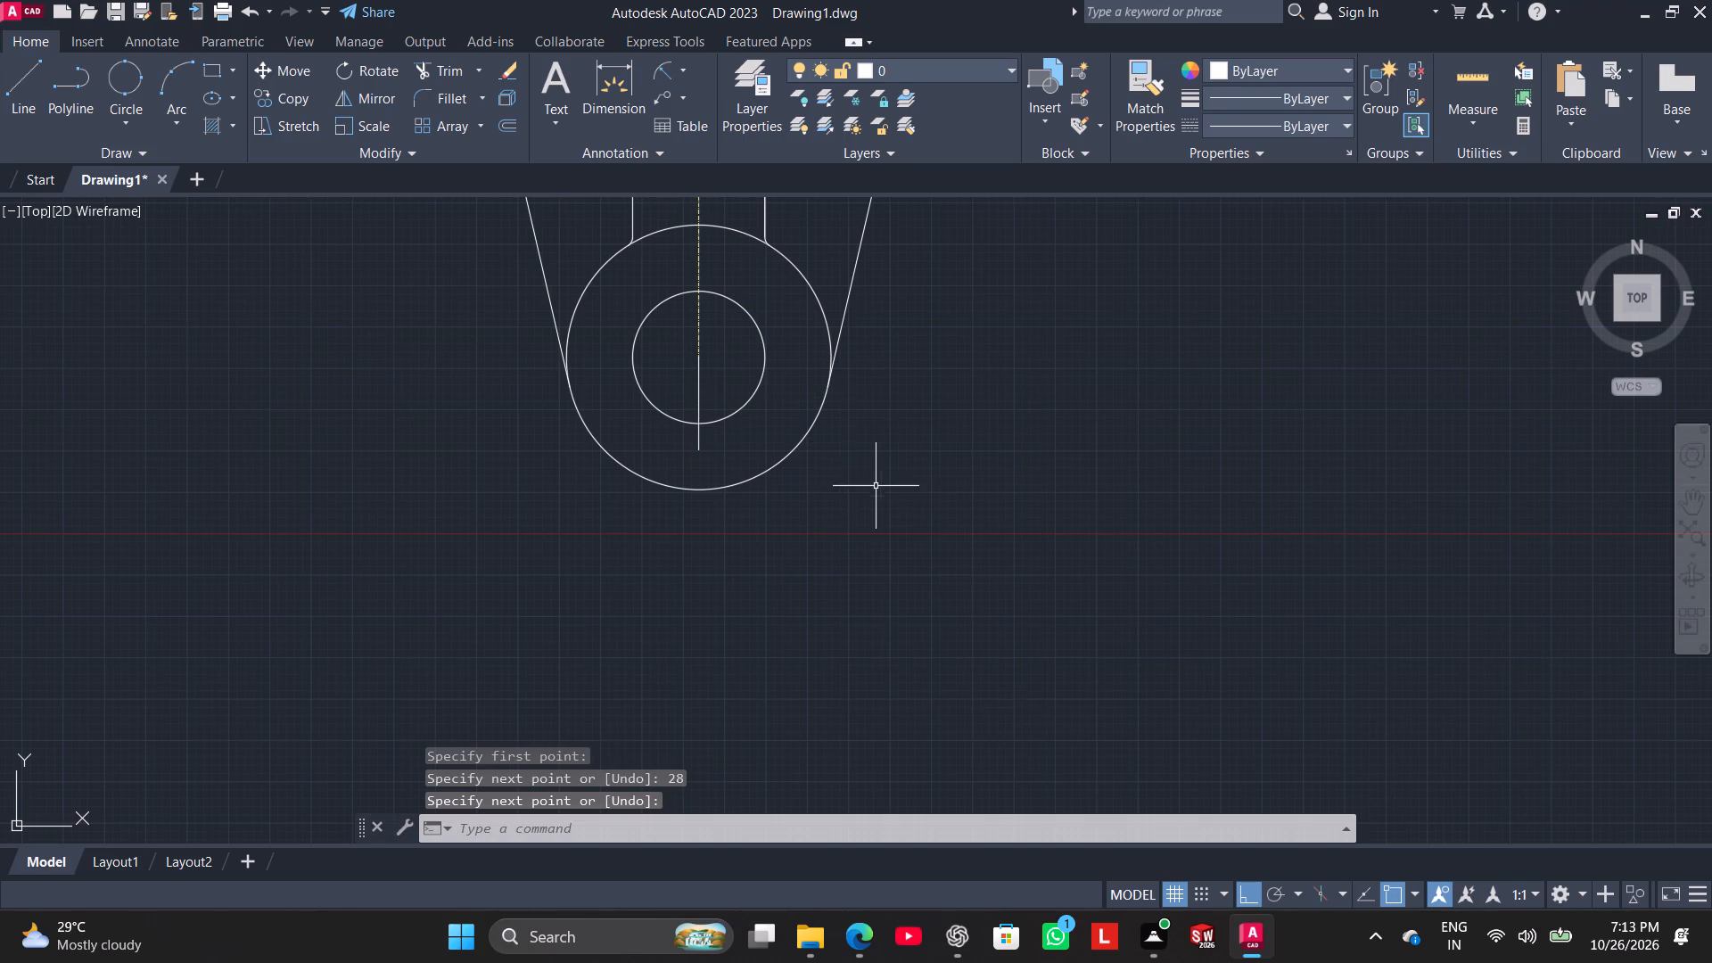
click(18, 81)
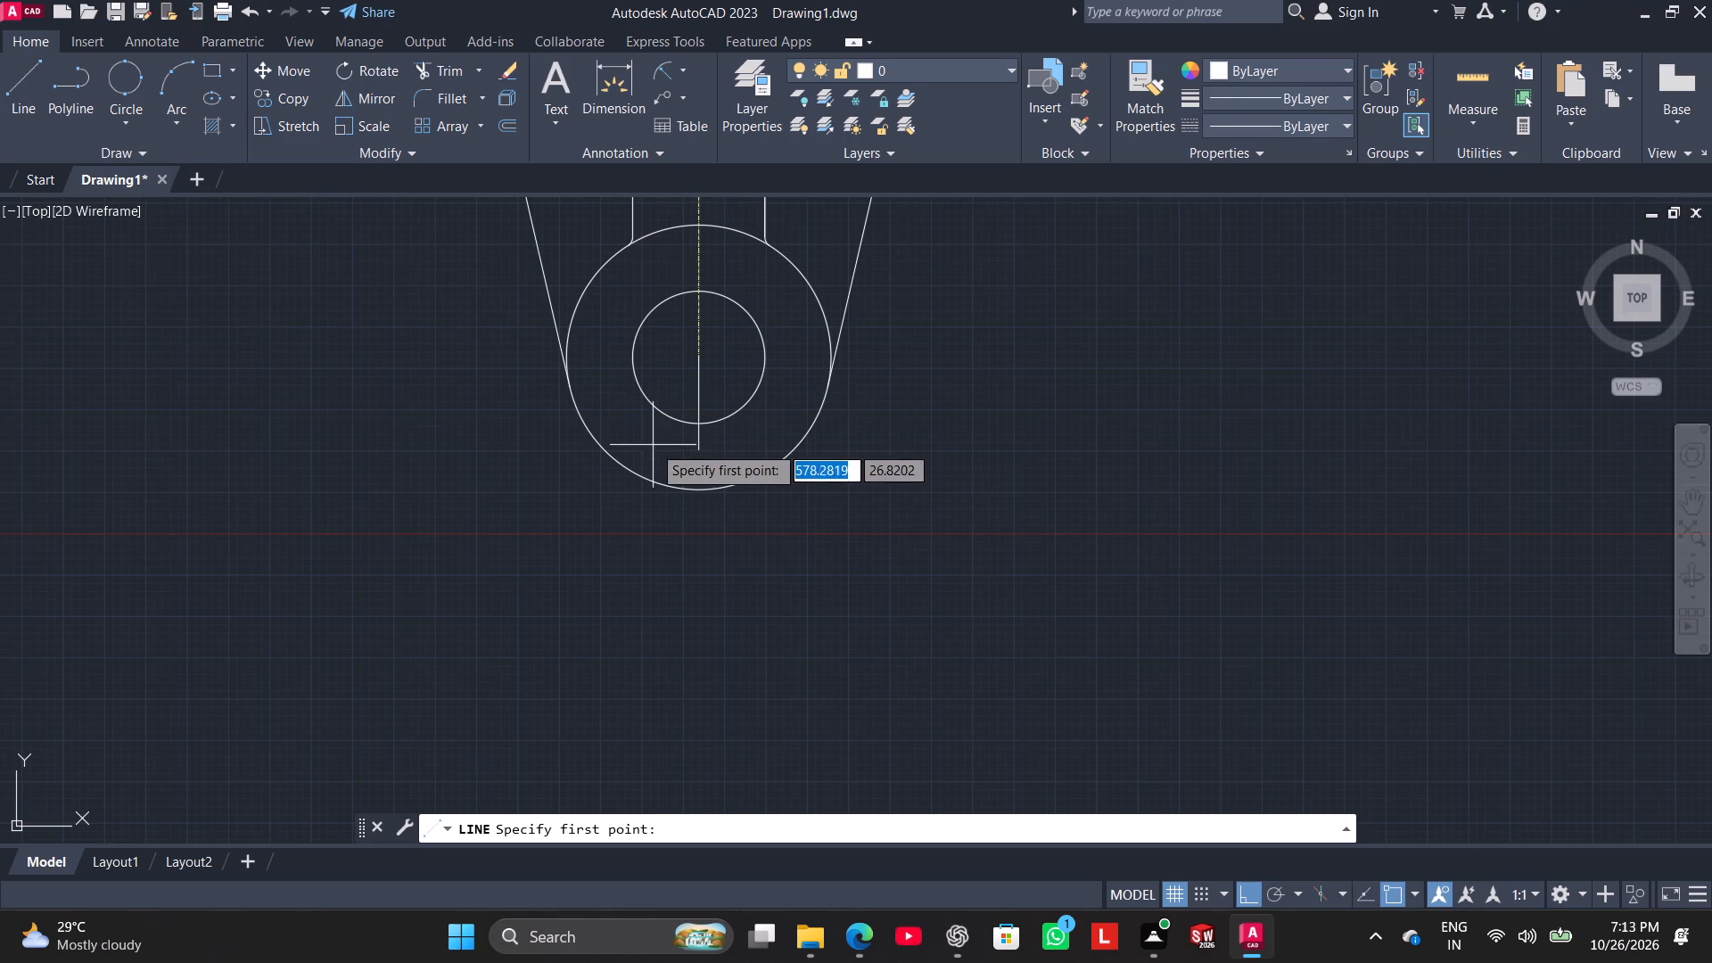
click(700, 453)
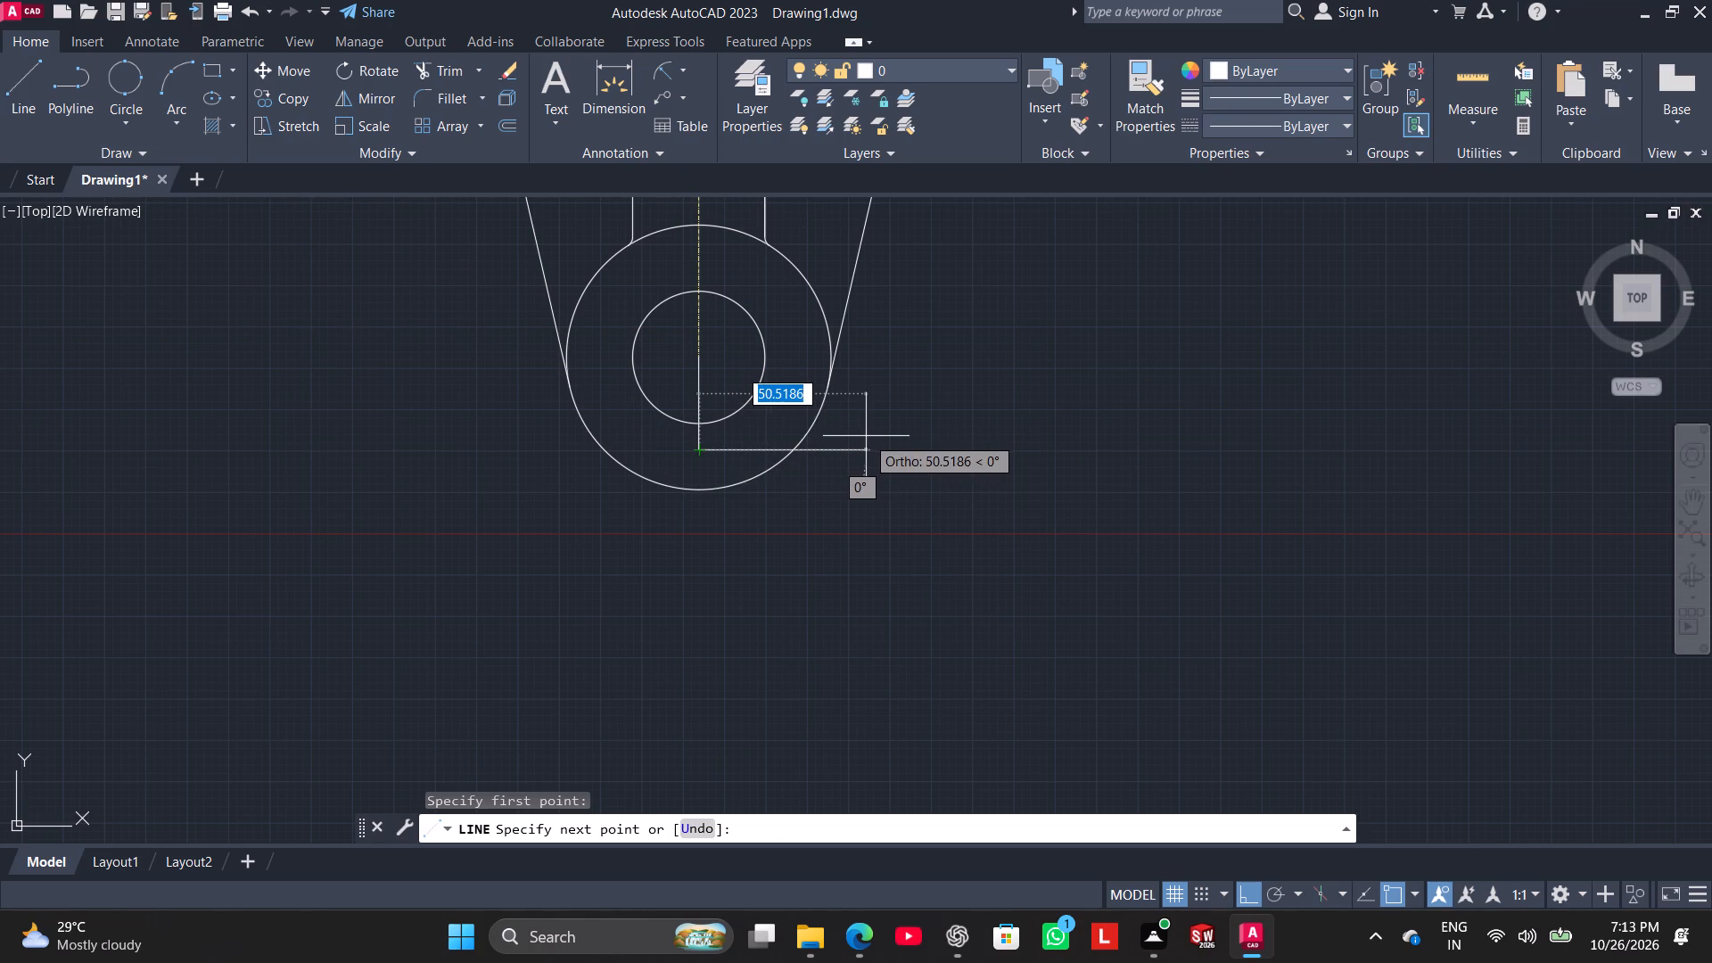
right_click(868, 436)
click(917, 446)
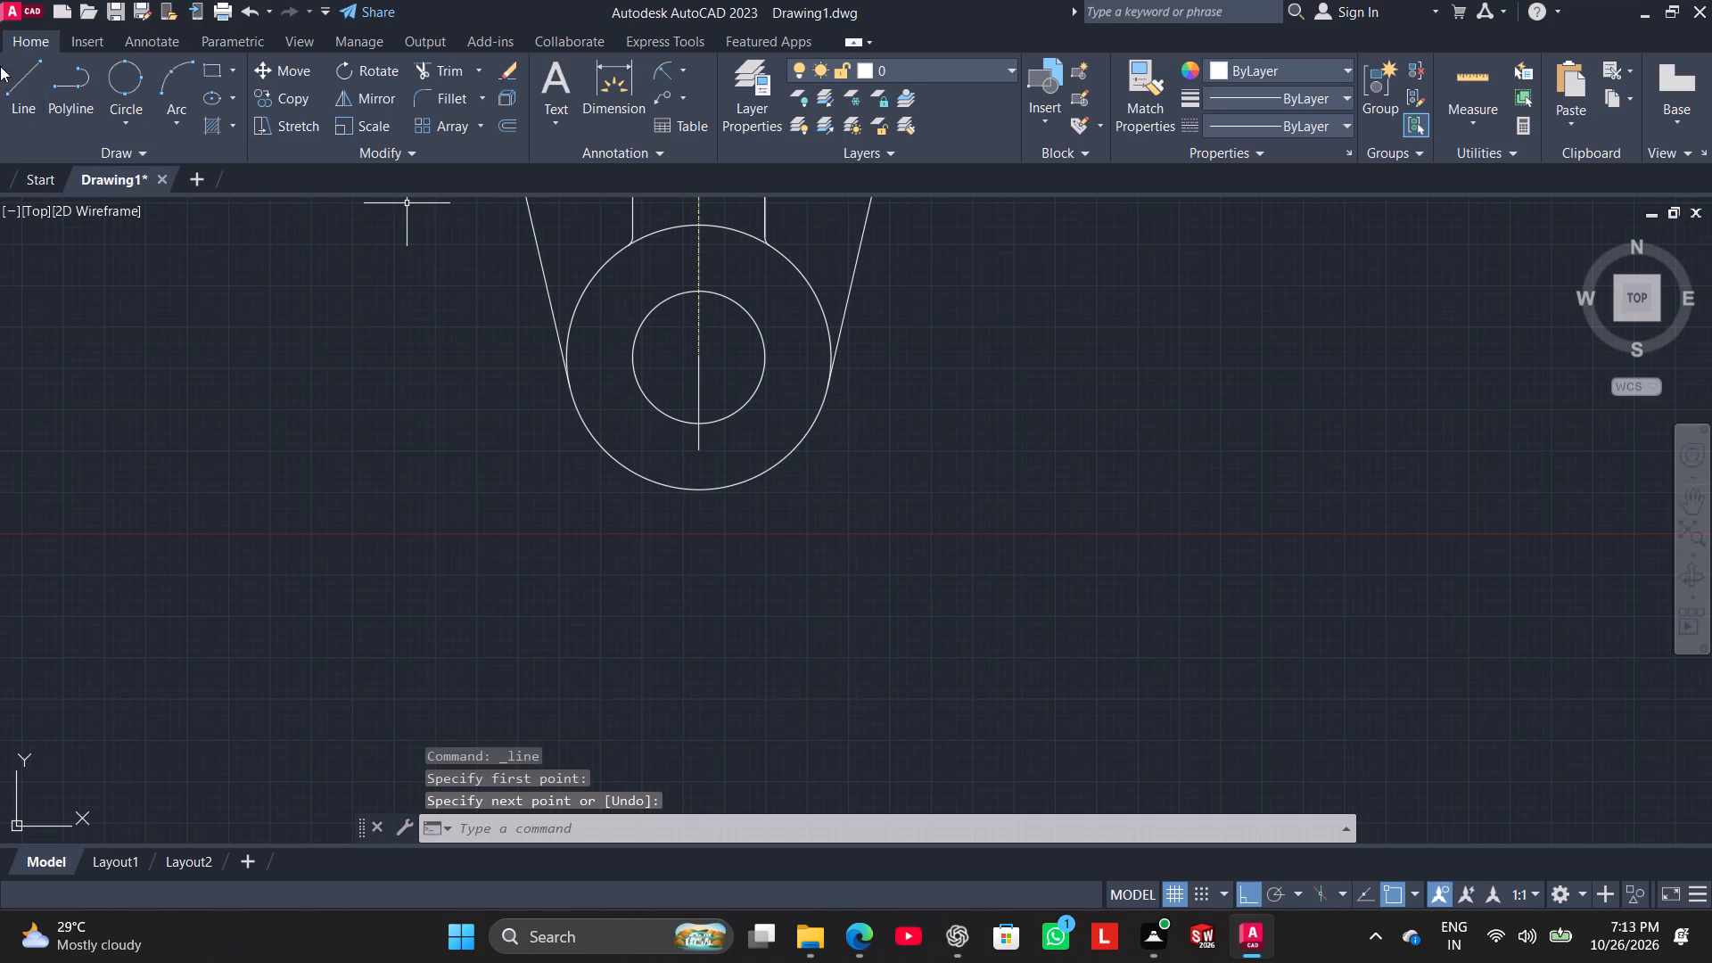
Draw a horizontal line from the 28 line's lower end rightward past the bottom outer circle.
click(54, 100)
click(38, 91)
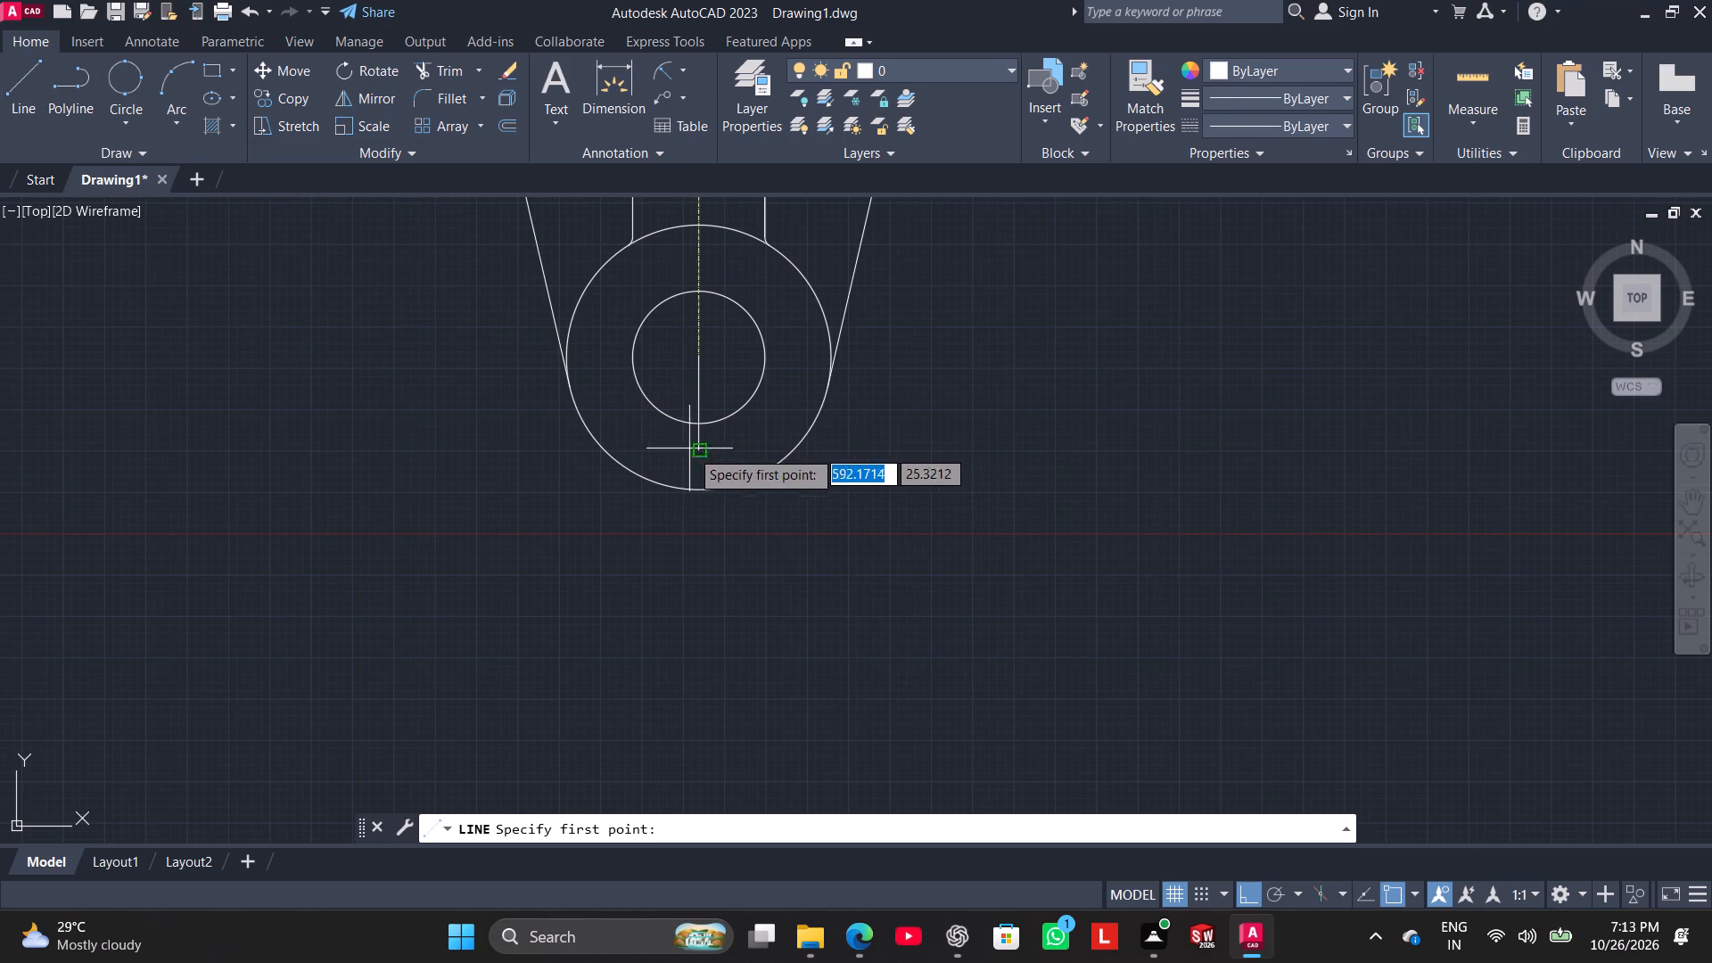
click(693, 452)
click(893, 453)
right_click(947, 401)
click(970, 415)
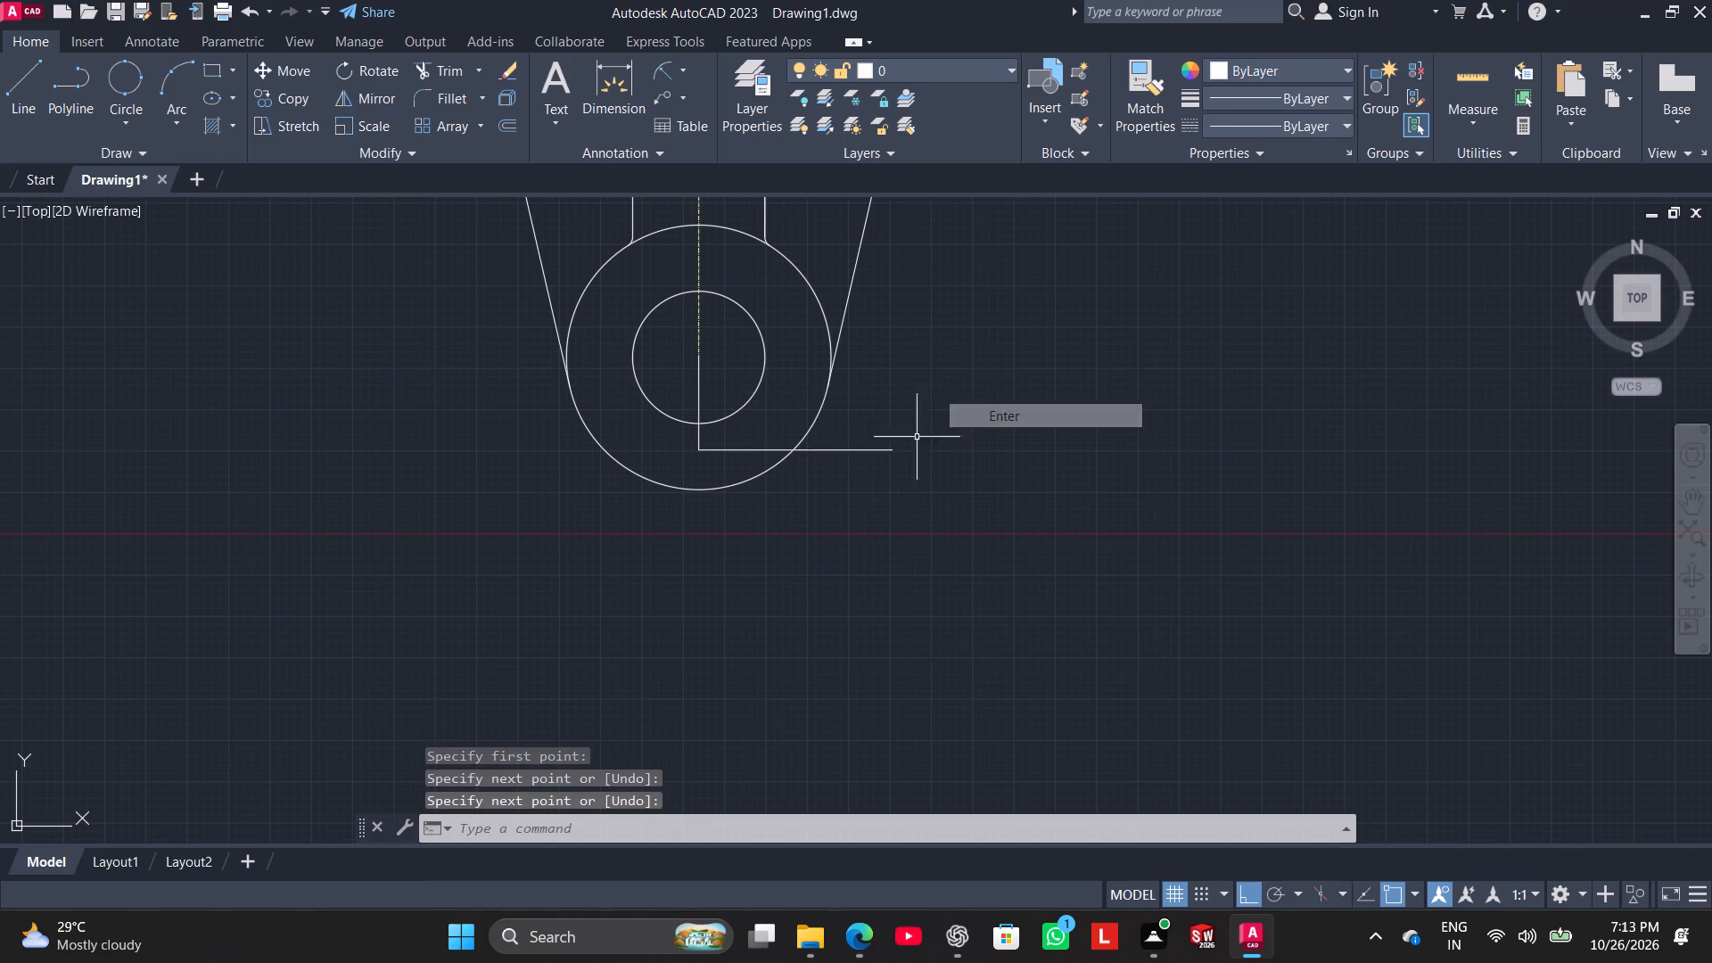
Trim the part of the horizontal line extending beyond the right side of the bottom outer circle.
click(440, 68)
drag(897, 364, 895, 370)
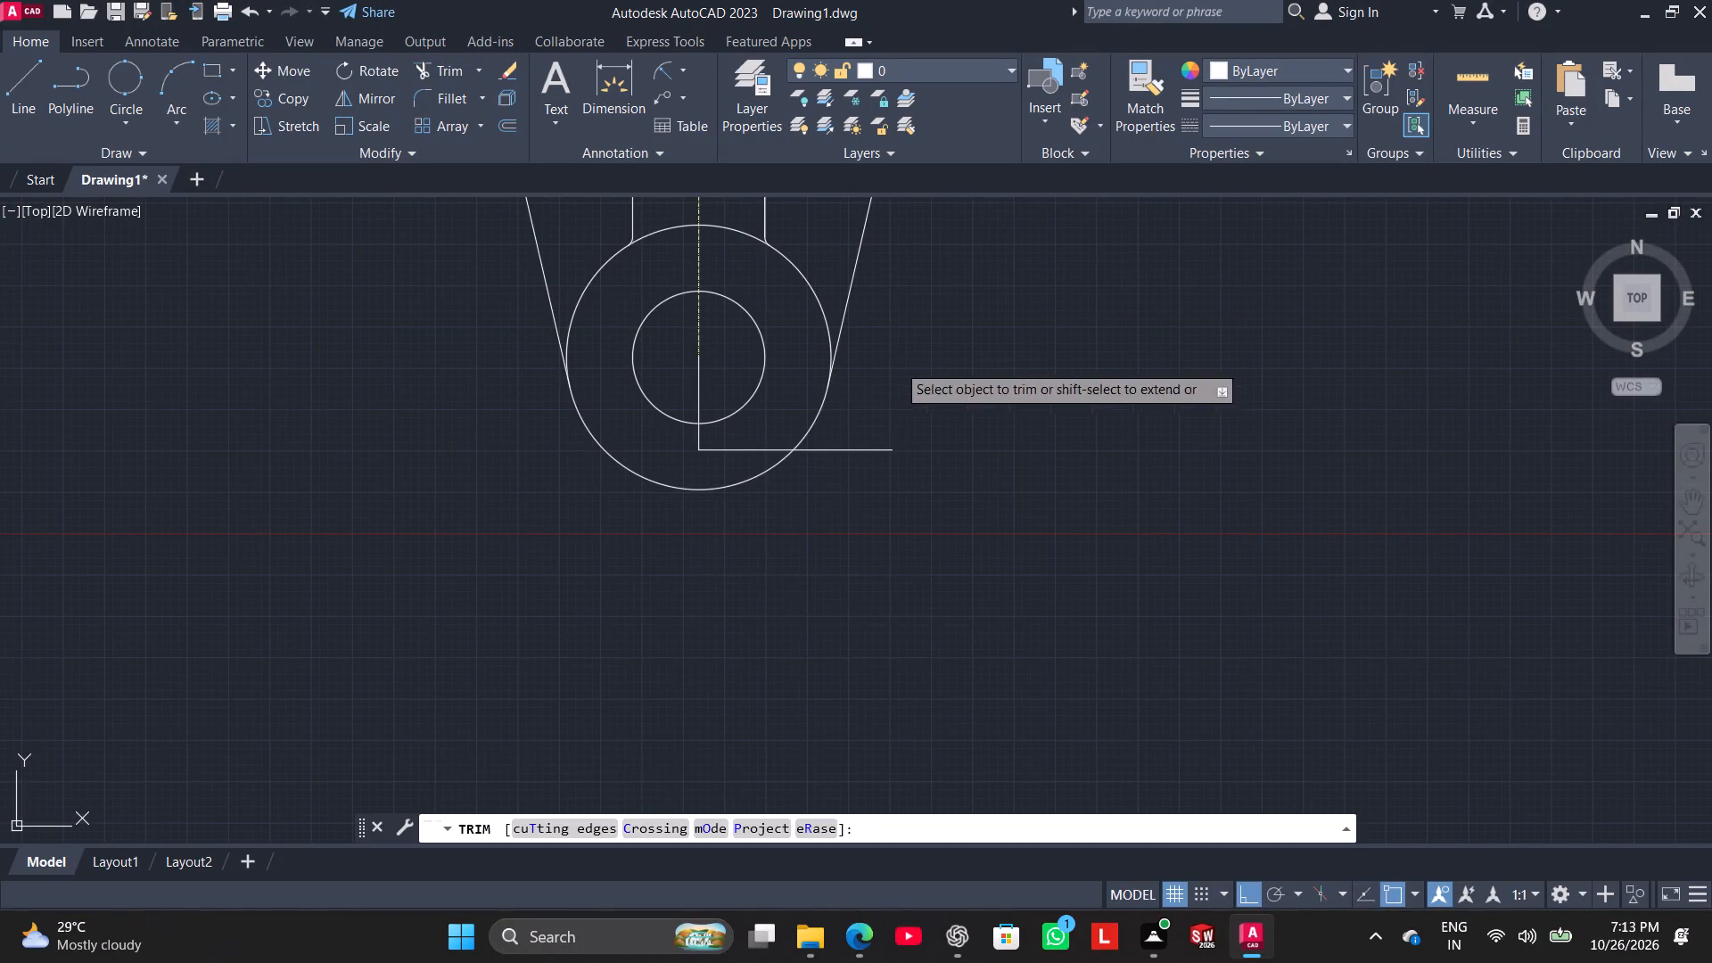
drag(895, 370, 744, 598)
Draw a horizontal line from the 28 line's lower end leftward past the bottom outer circle.
click(12, 93)
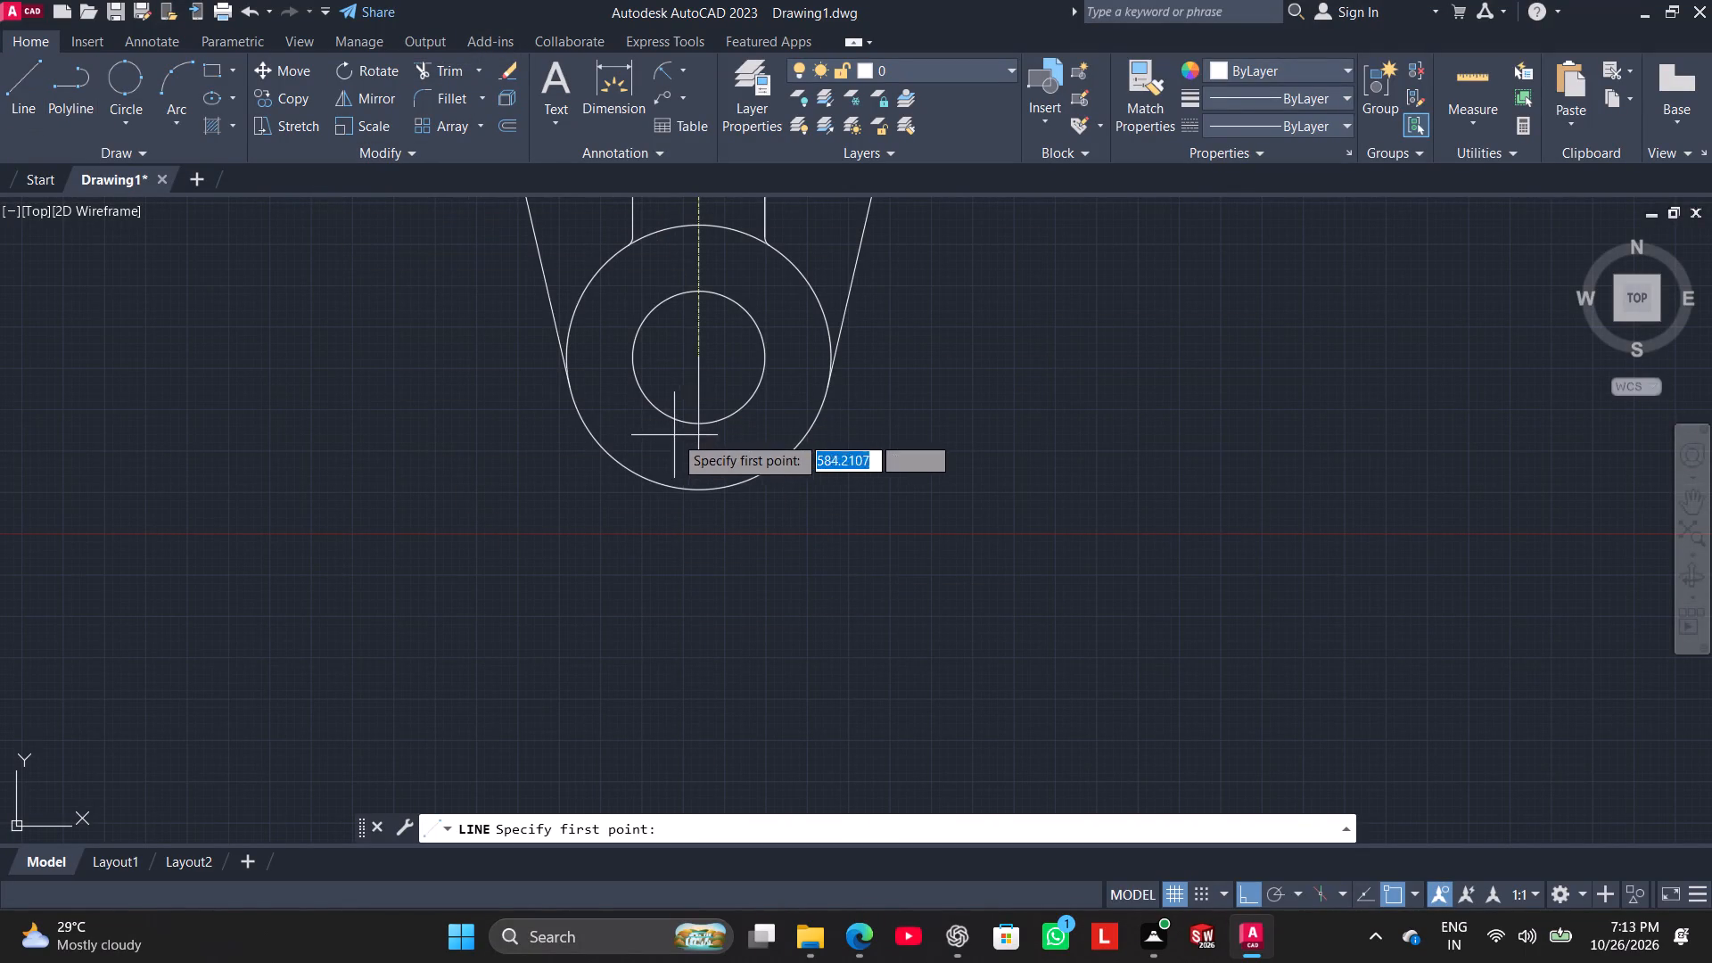
click(695, 448)
click(504, 446)
right_click(449, 387)
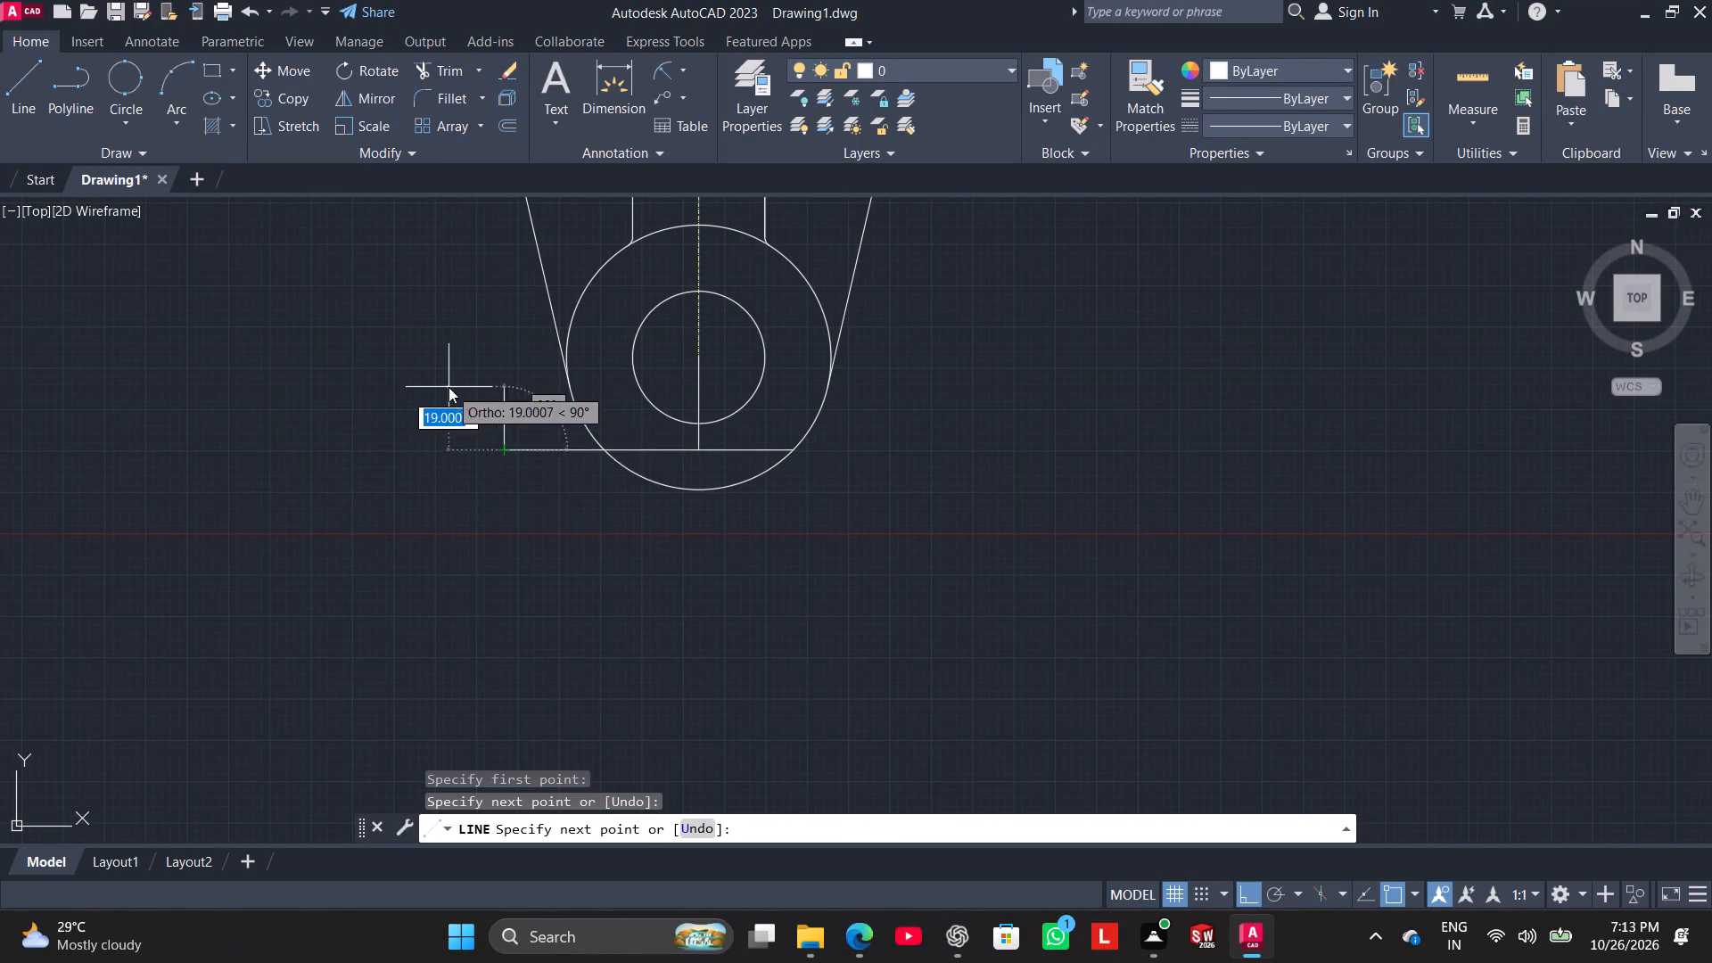
click(473, 398)
Trim the part of the horizontal line extending beyond the left side of the bottom outer circle.
click(432, 76)
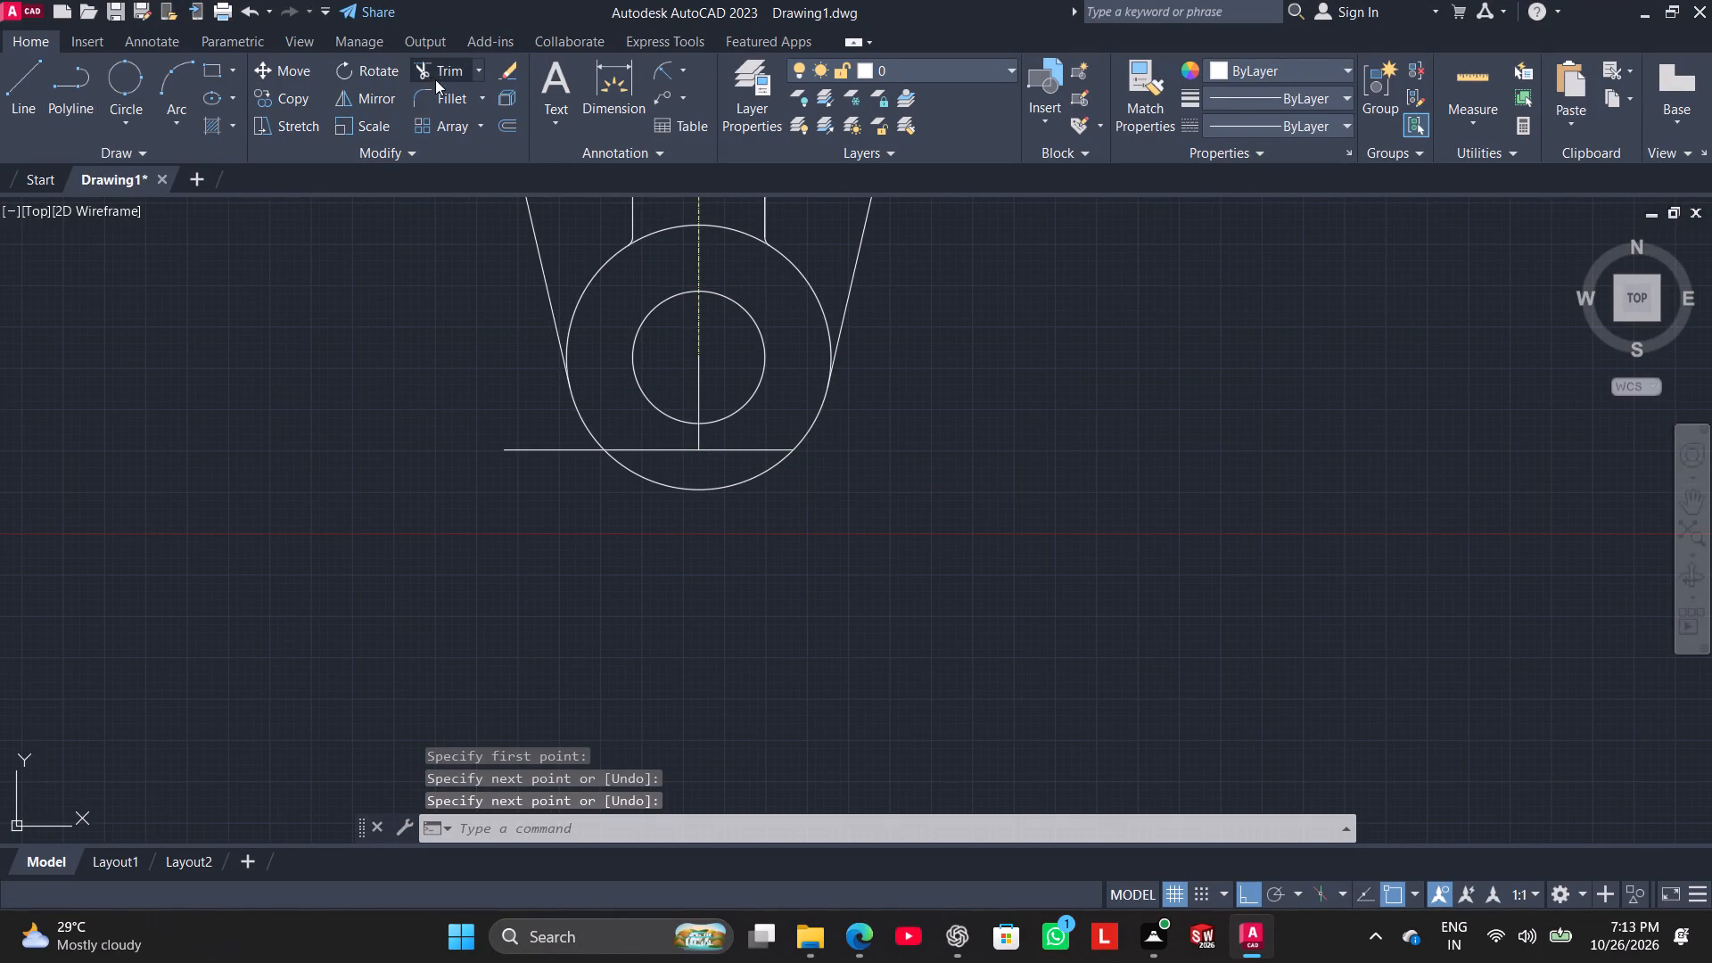
drag(473, 381, 573, 608)
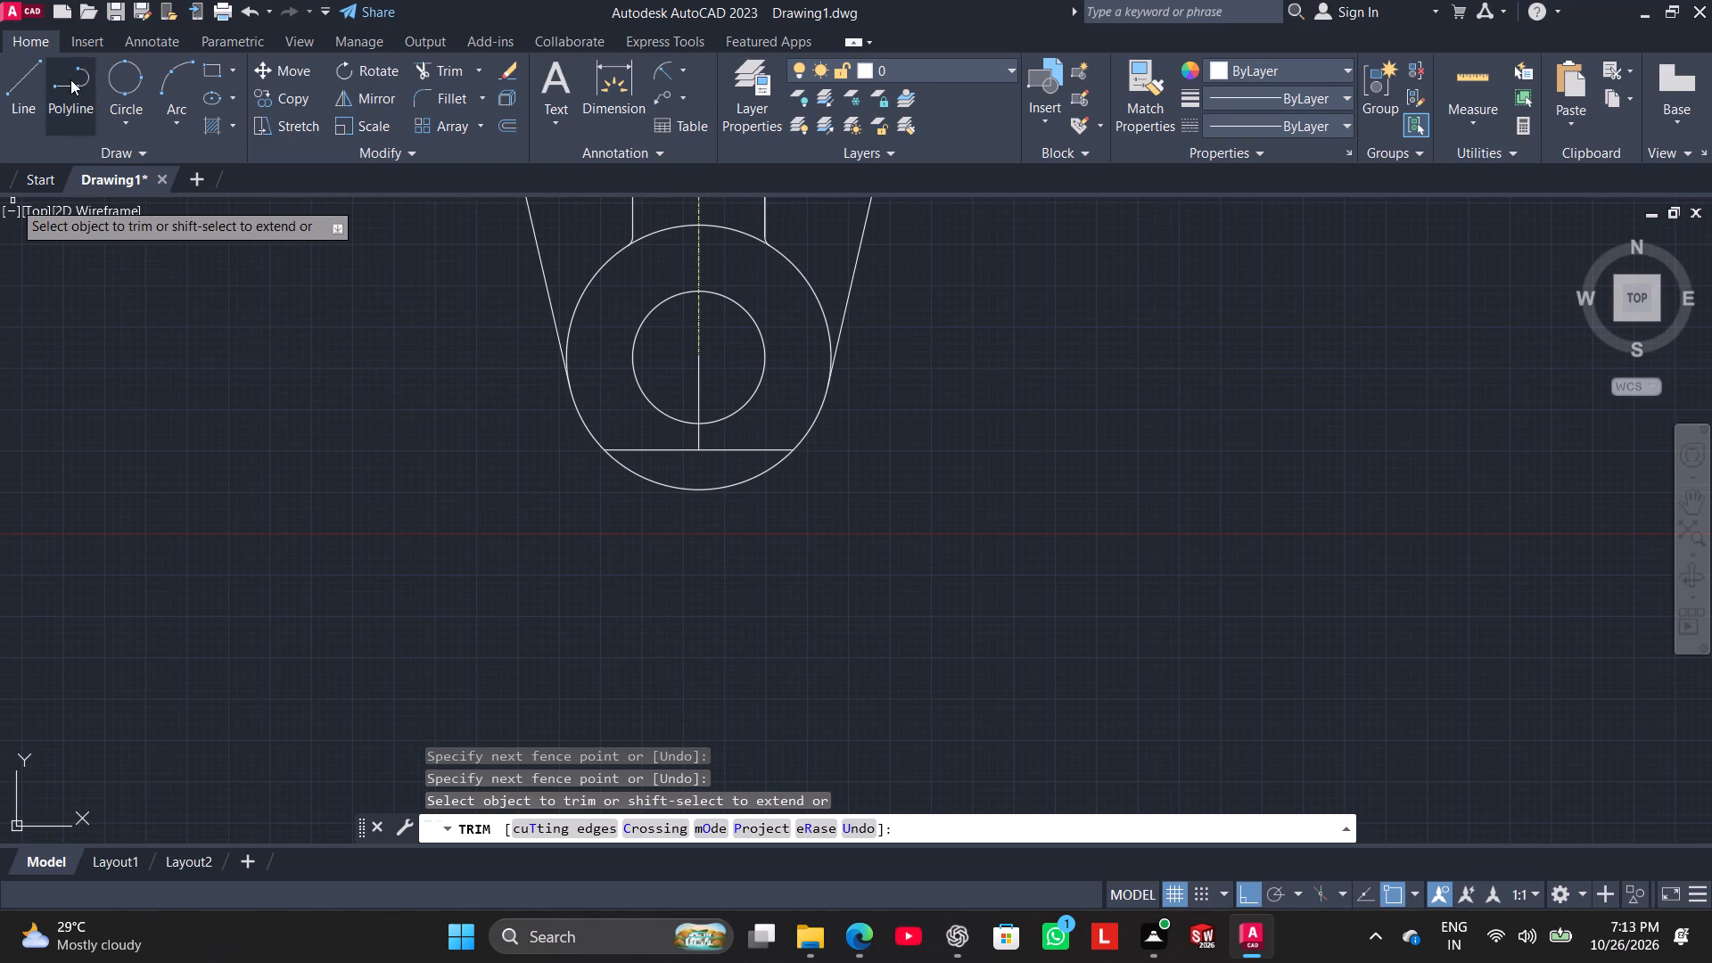
Measure the vertical distance from the bottom circles' centre to the horizontal chord with a dimension preview.
click(625, 80)
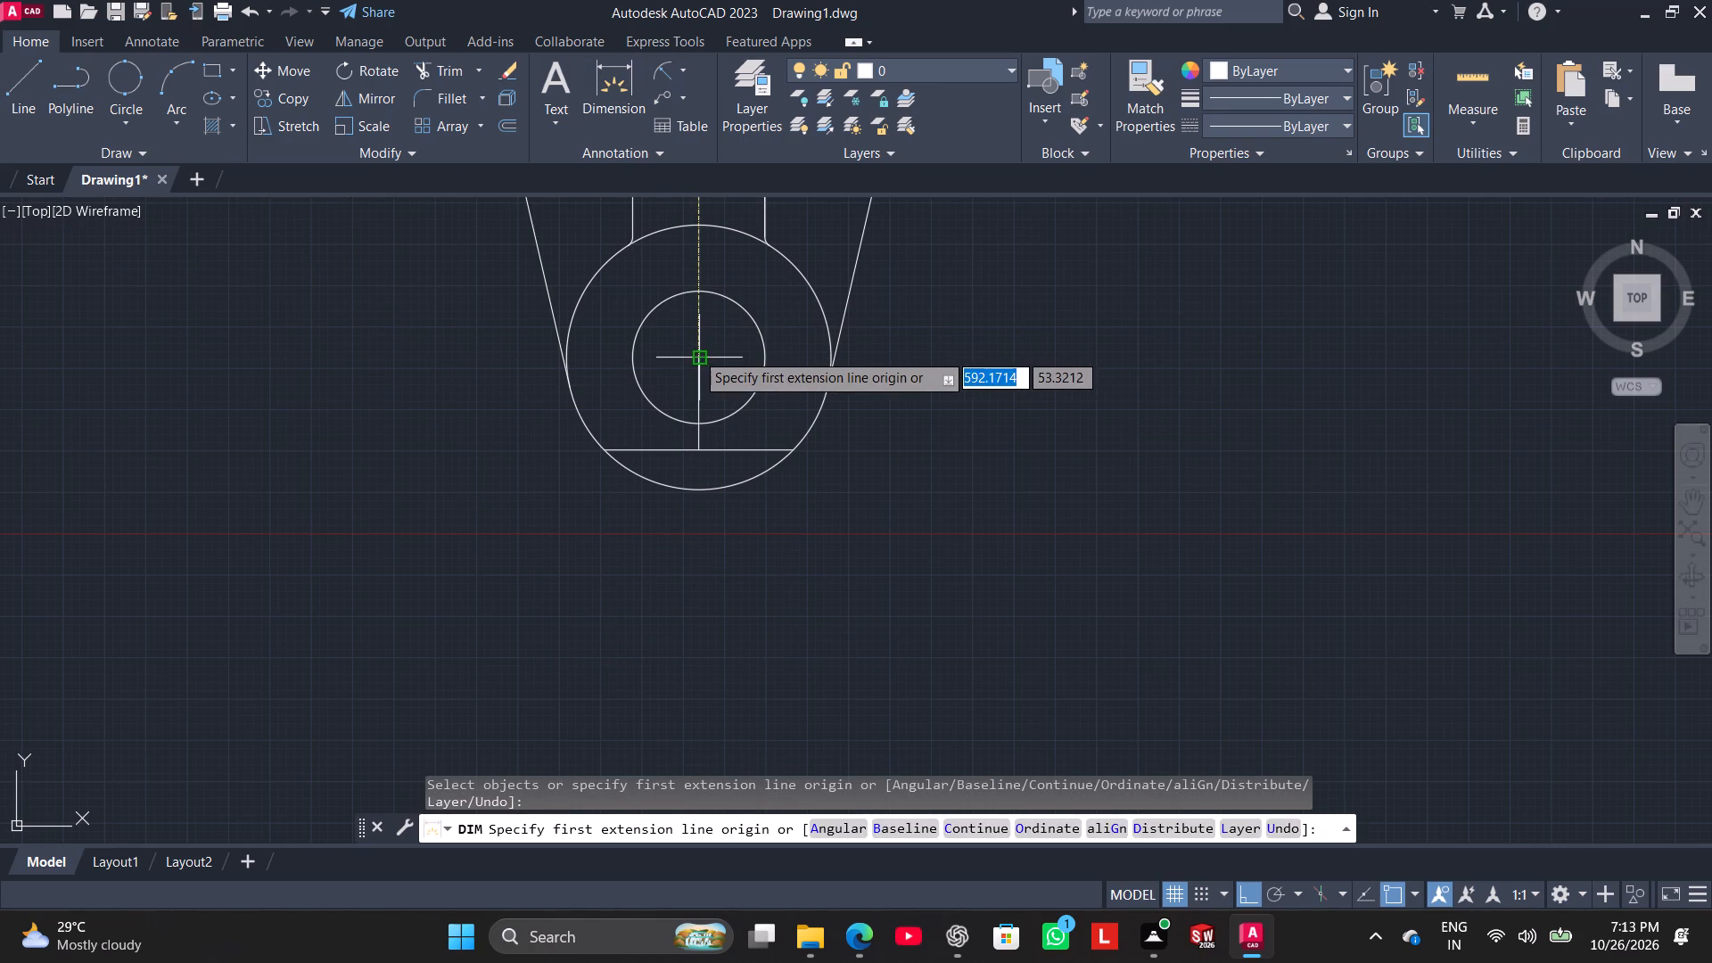
click(695, 352)
click(693, 454)
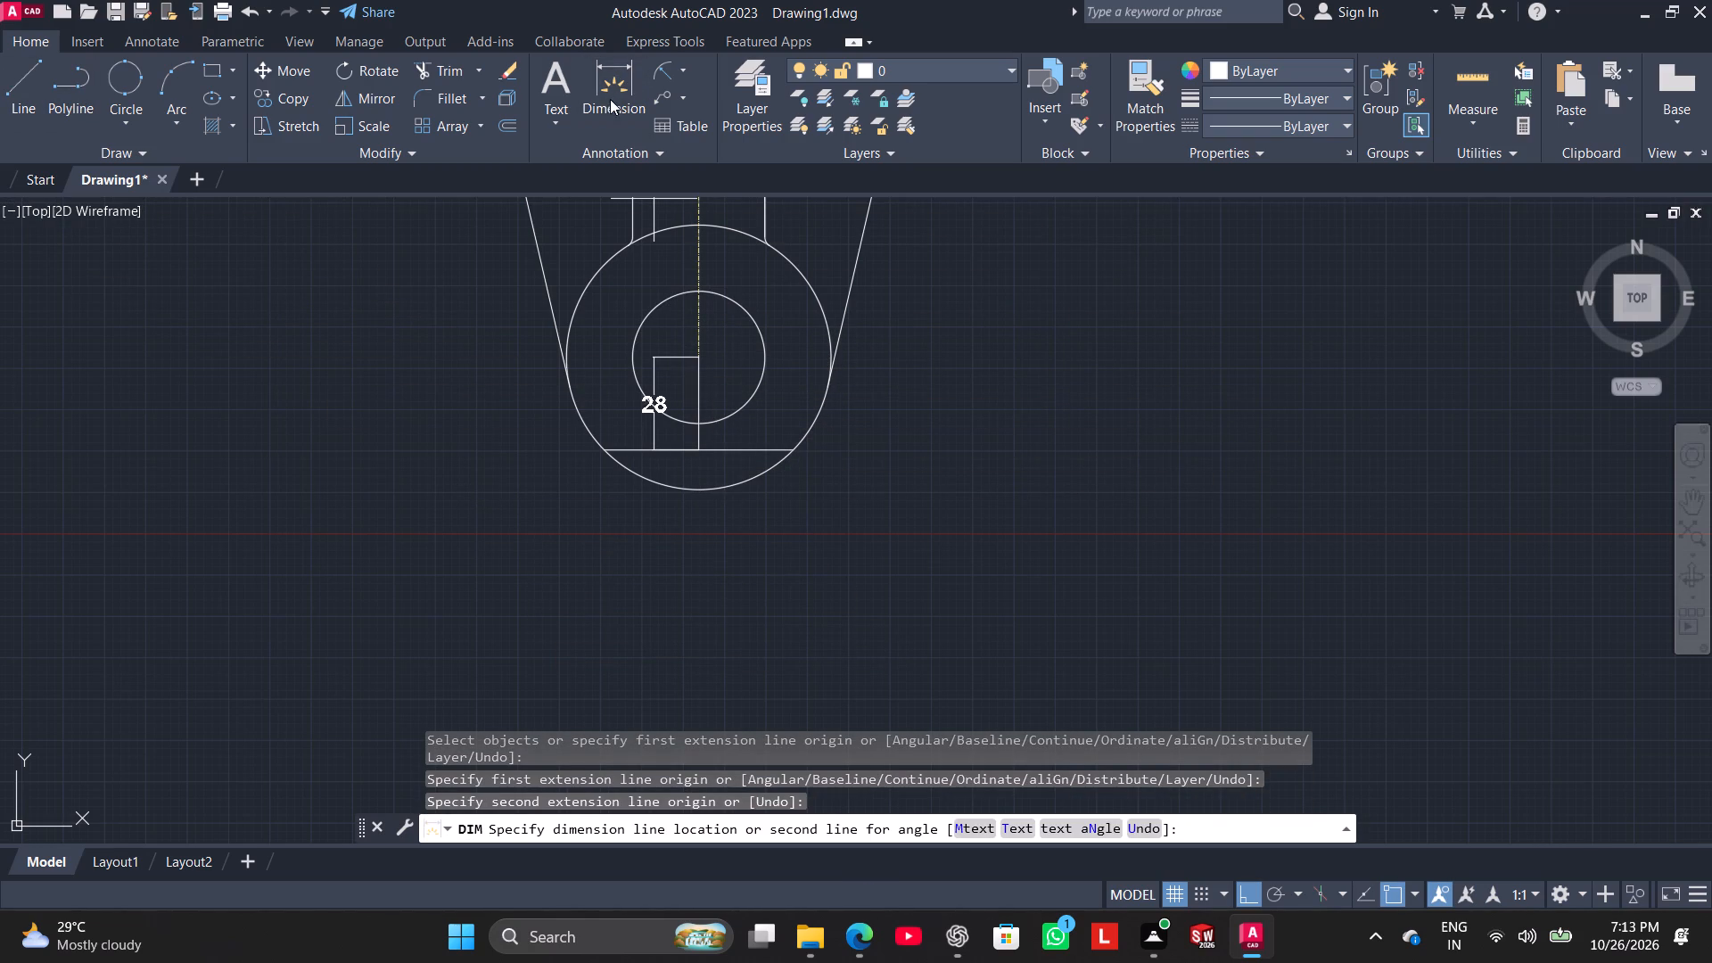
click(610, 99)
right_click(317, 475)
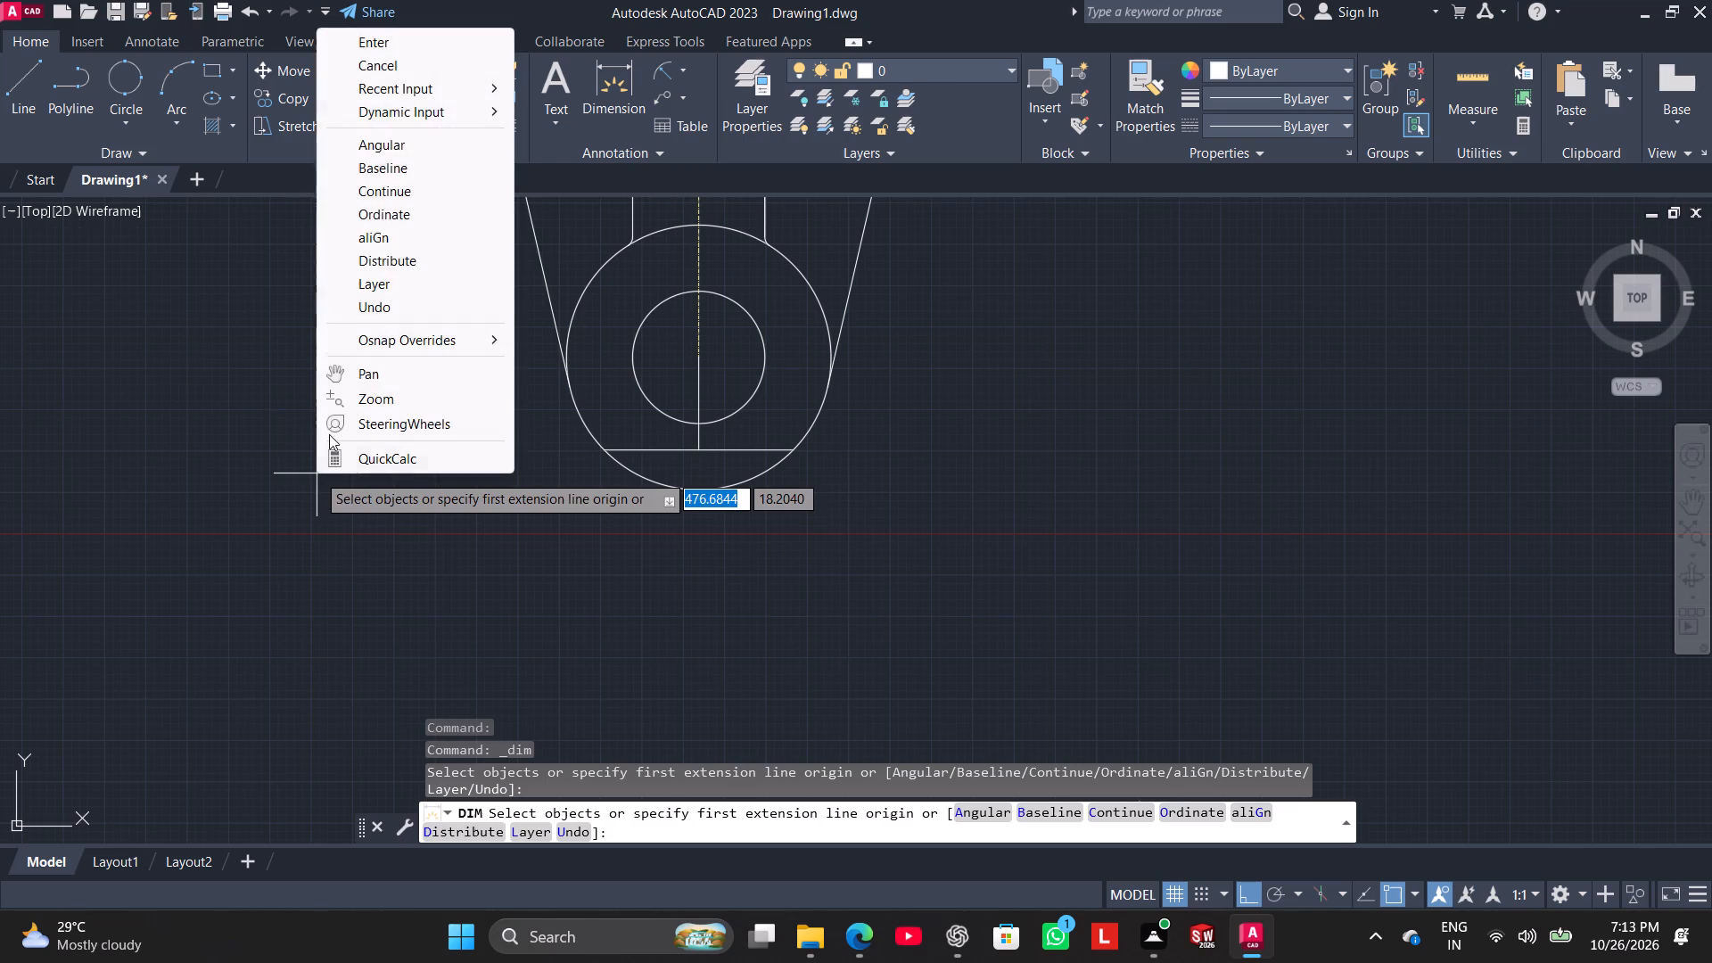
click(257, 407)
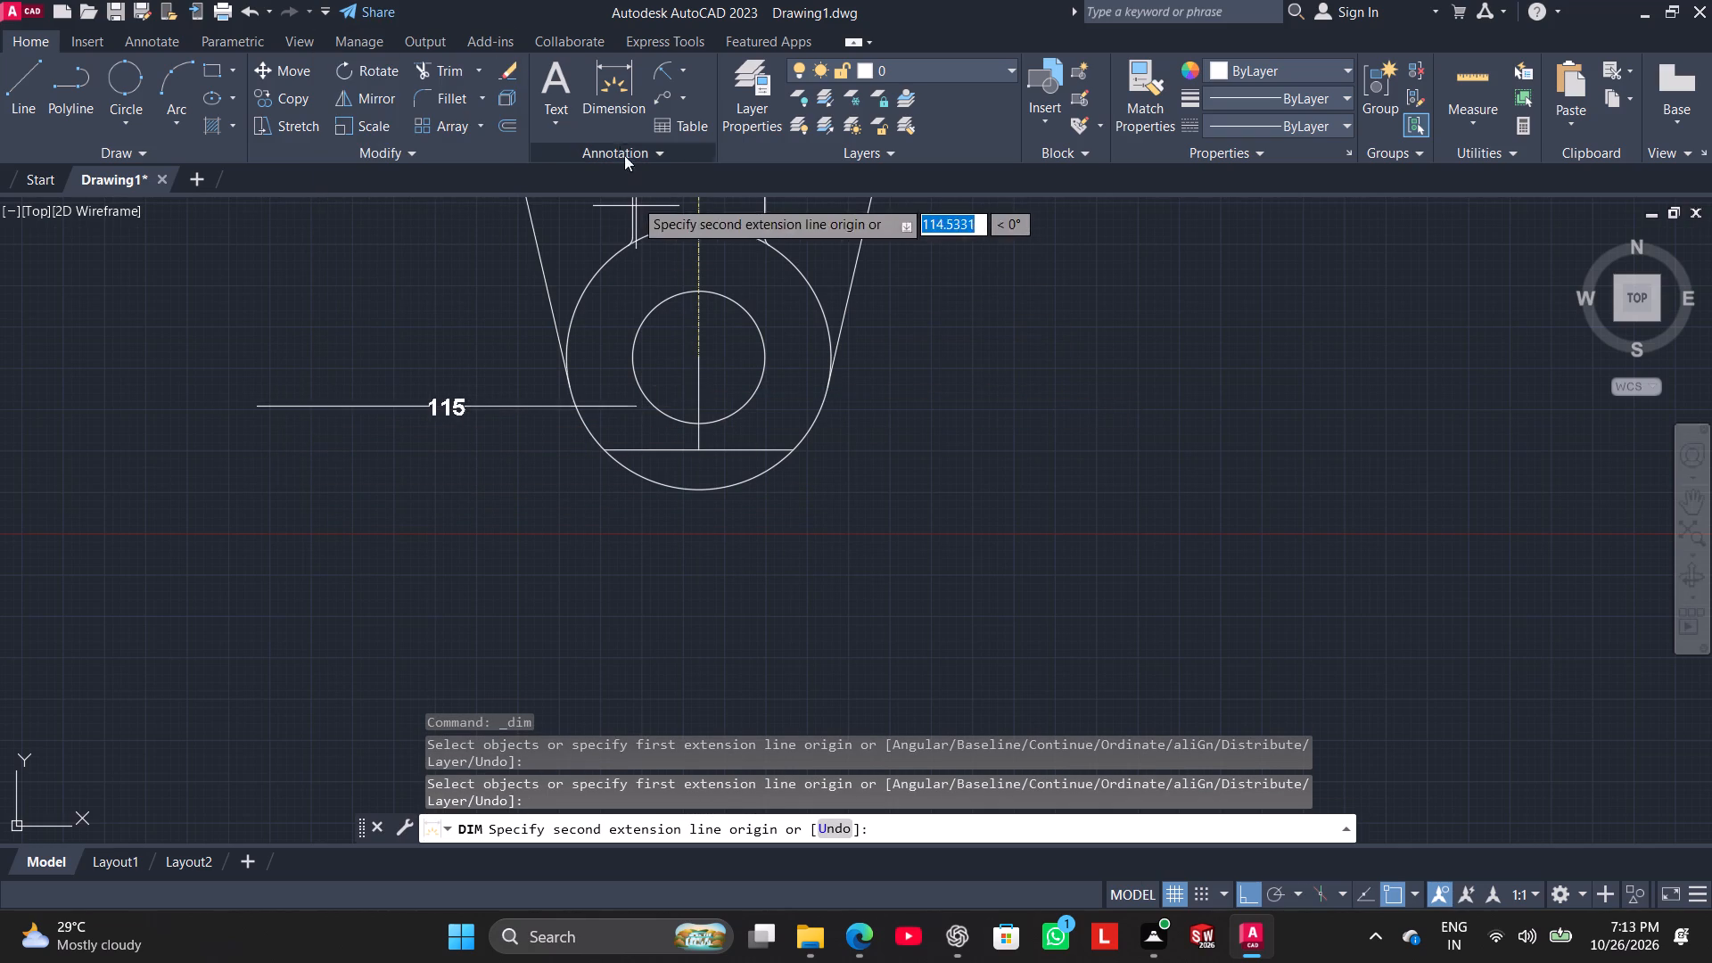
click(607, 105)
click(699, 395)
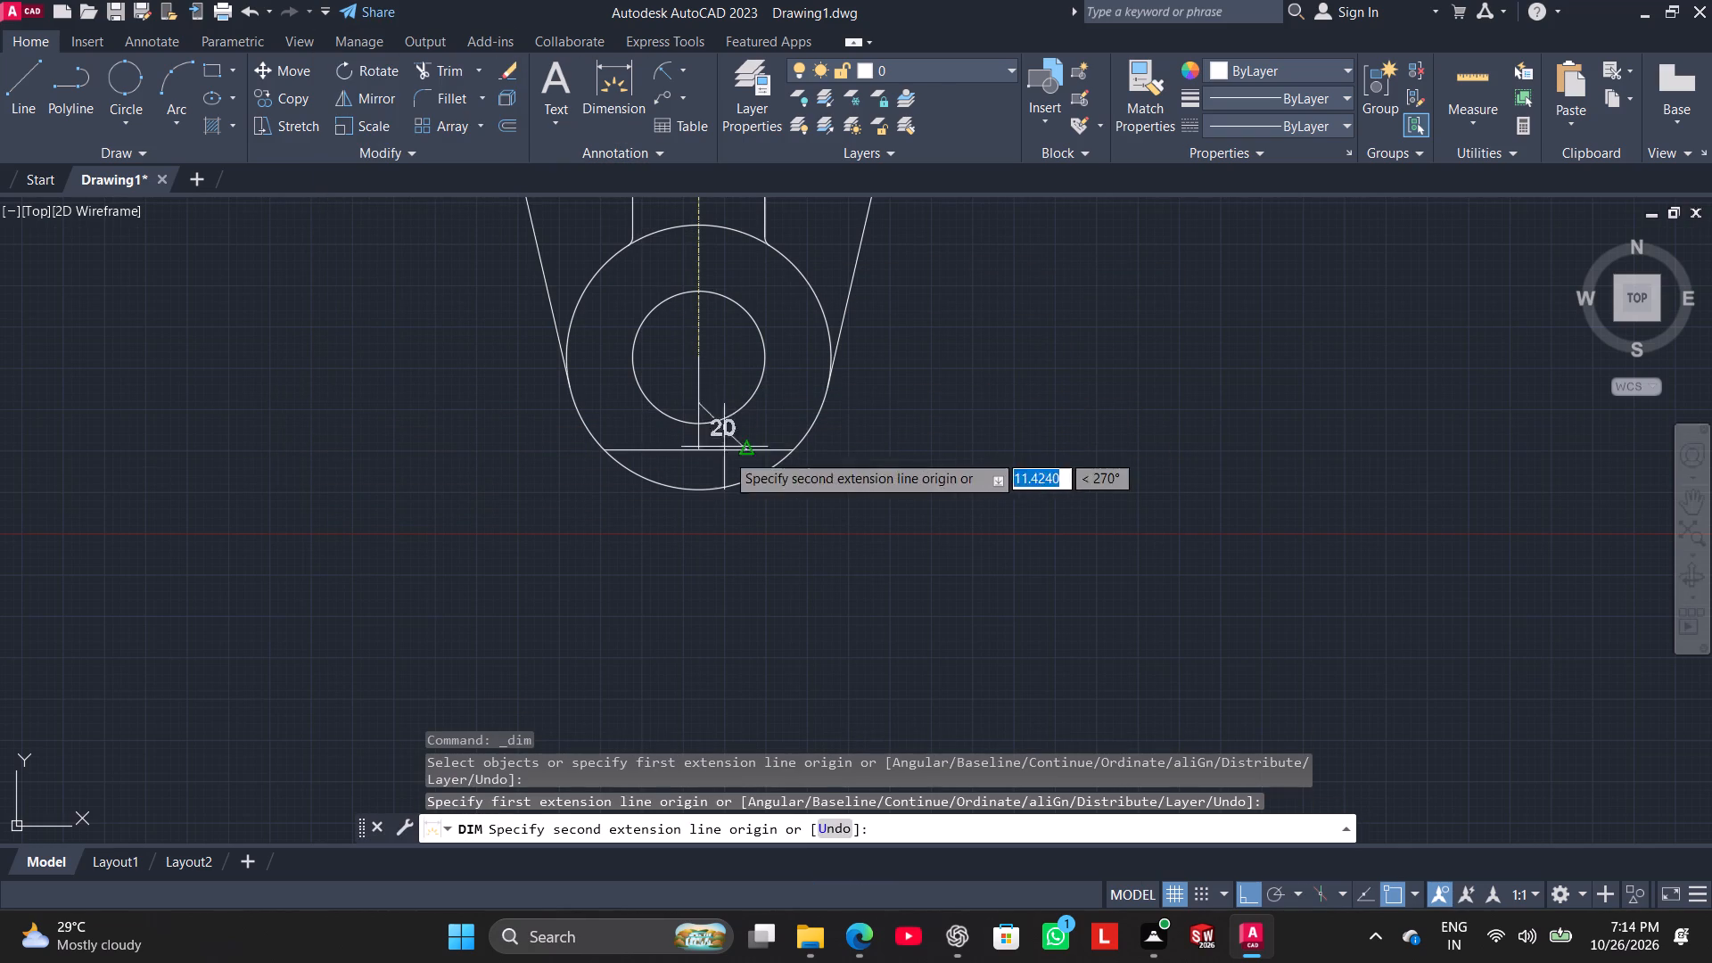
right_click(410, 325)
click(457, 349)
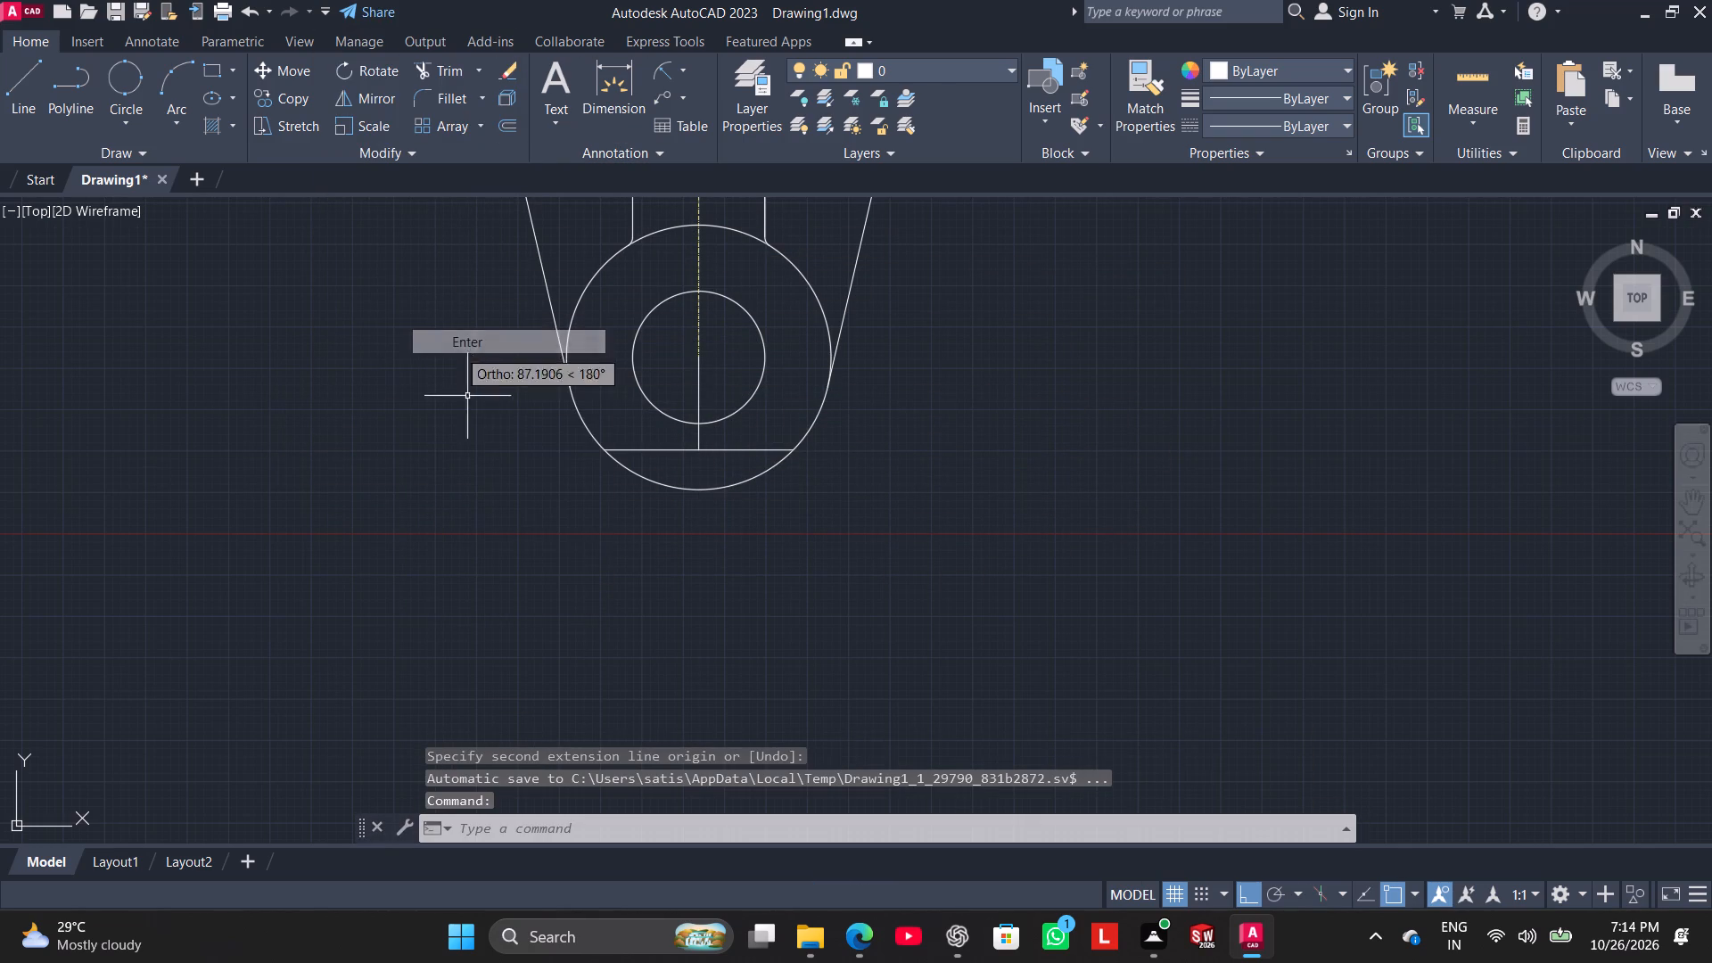
Delete the vertical line between the bottom circles' centre and the horizontal chord.
click(701, 389)
key(Delete)
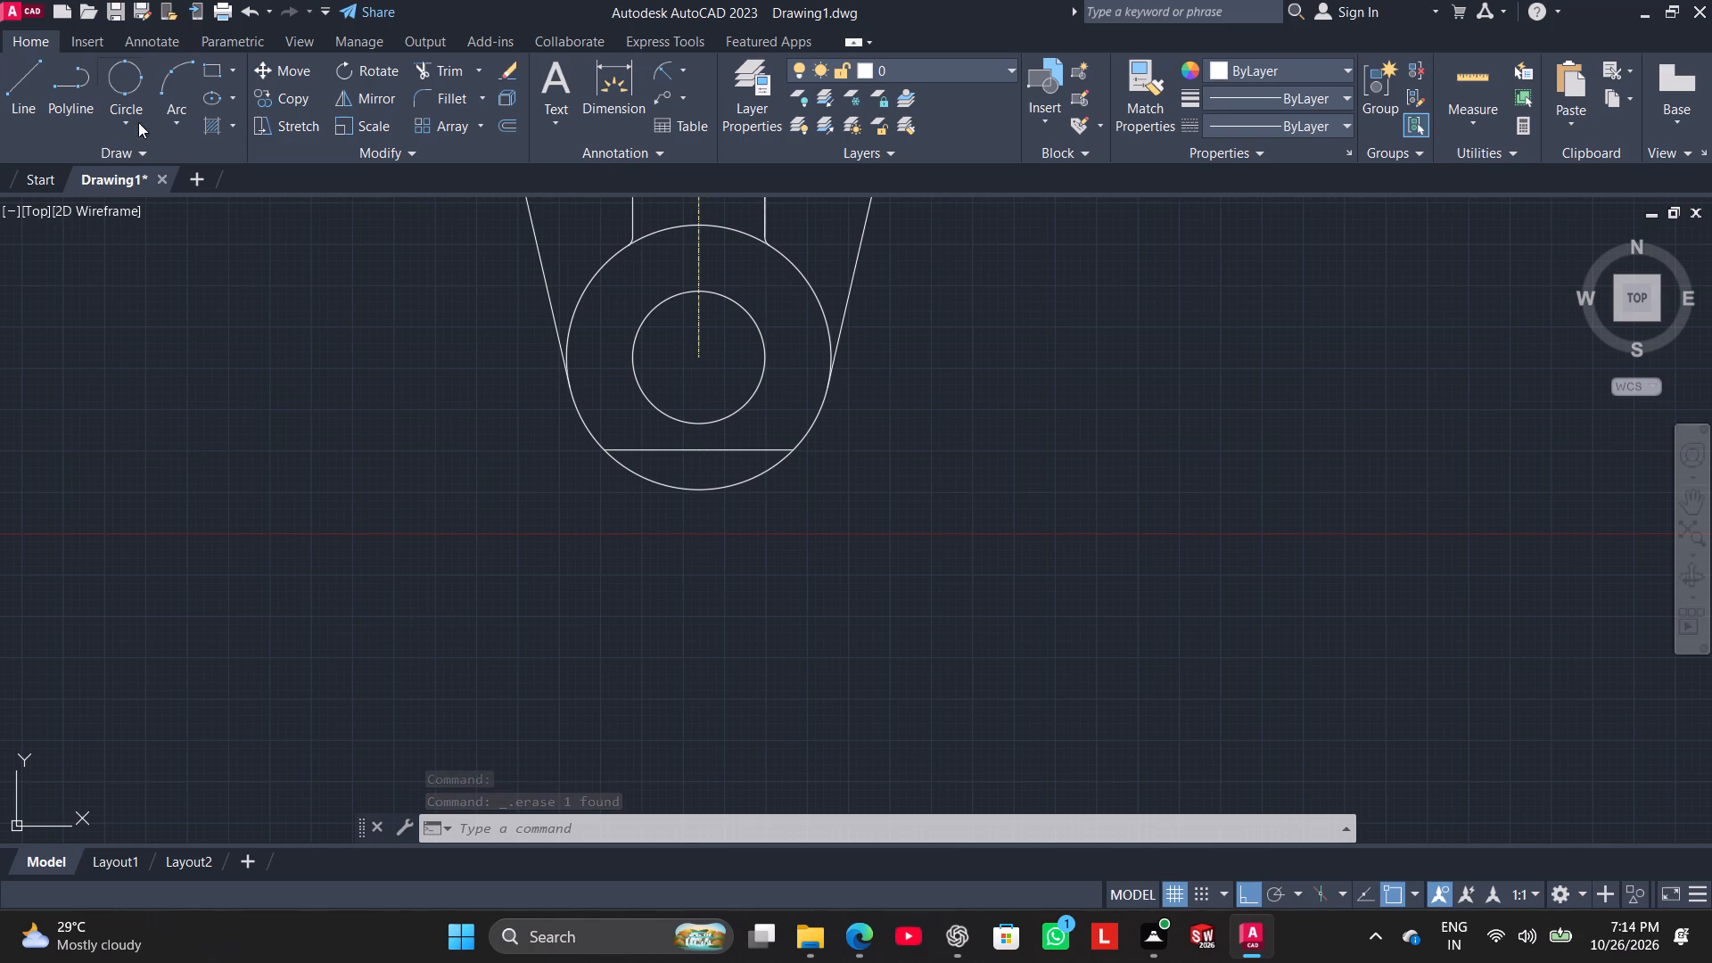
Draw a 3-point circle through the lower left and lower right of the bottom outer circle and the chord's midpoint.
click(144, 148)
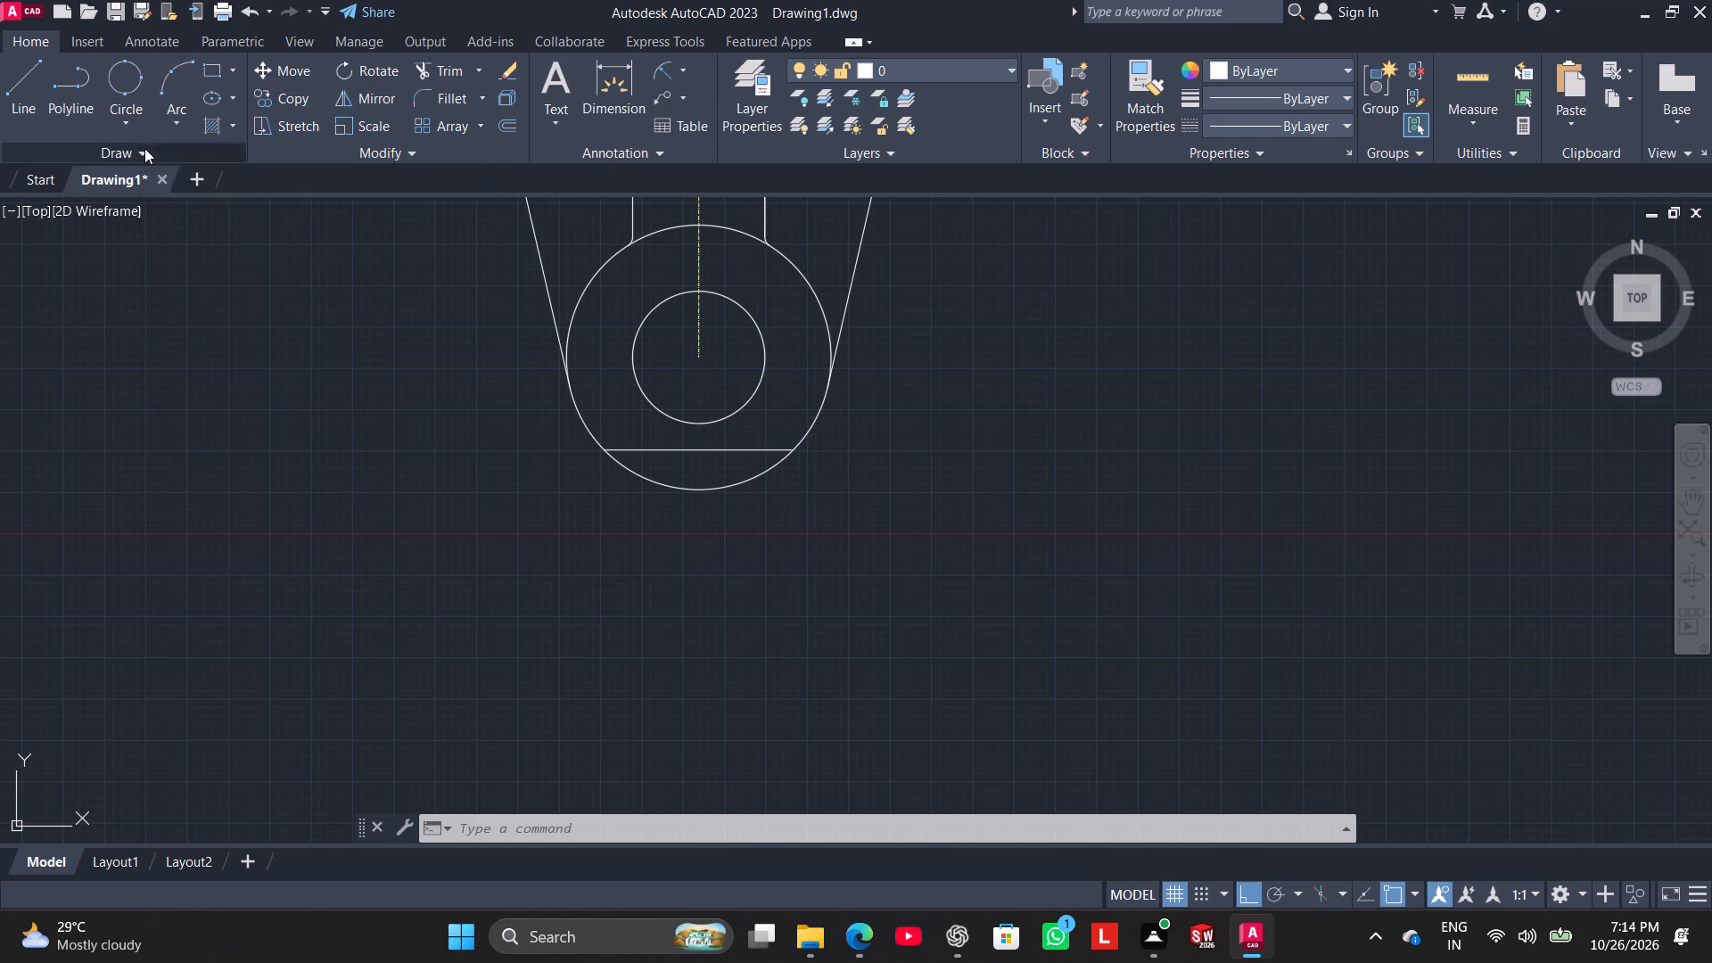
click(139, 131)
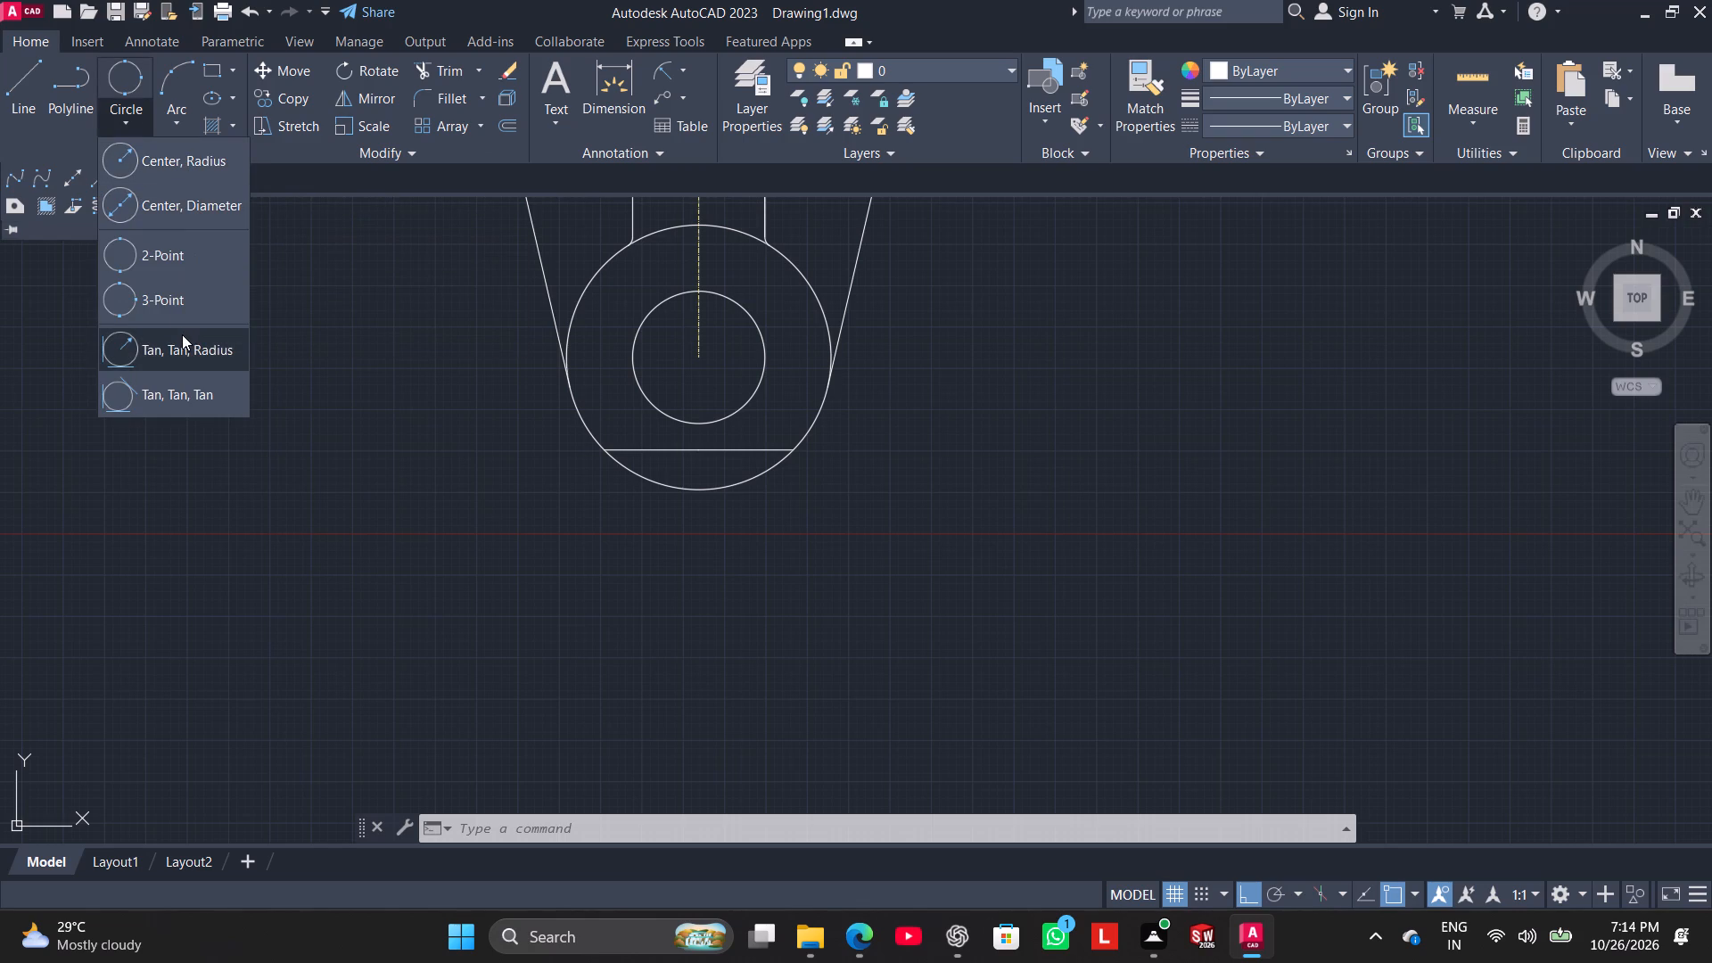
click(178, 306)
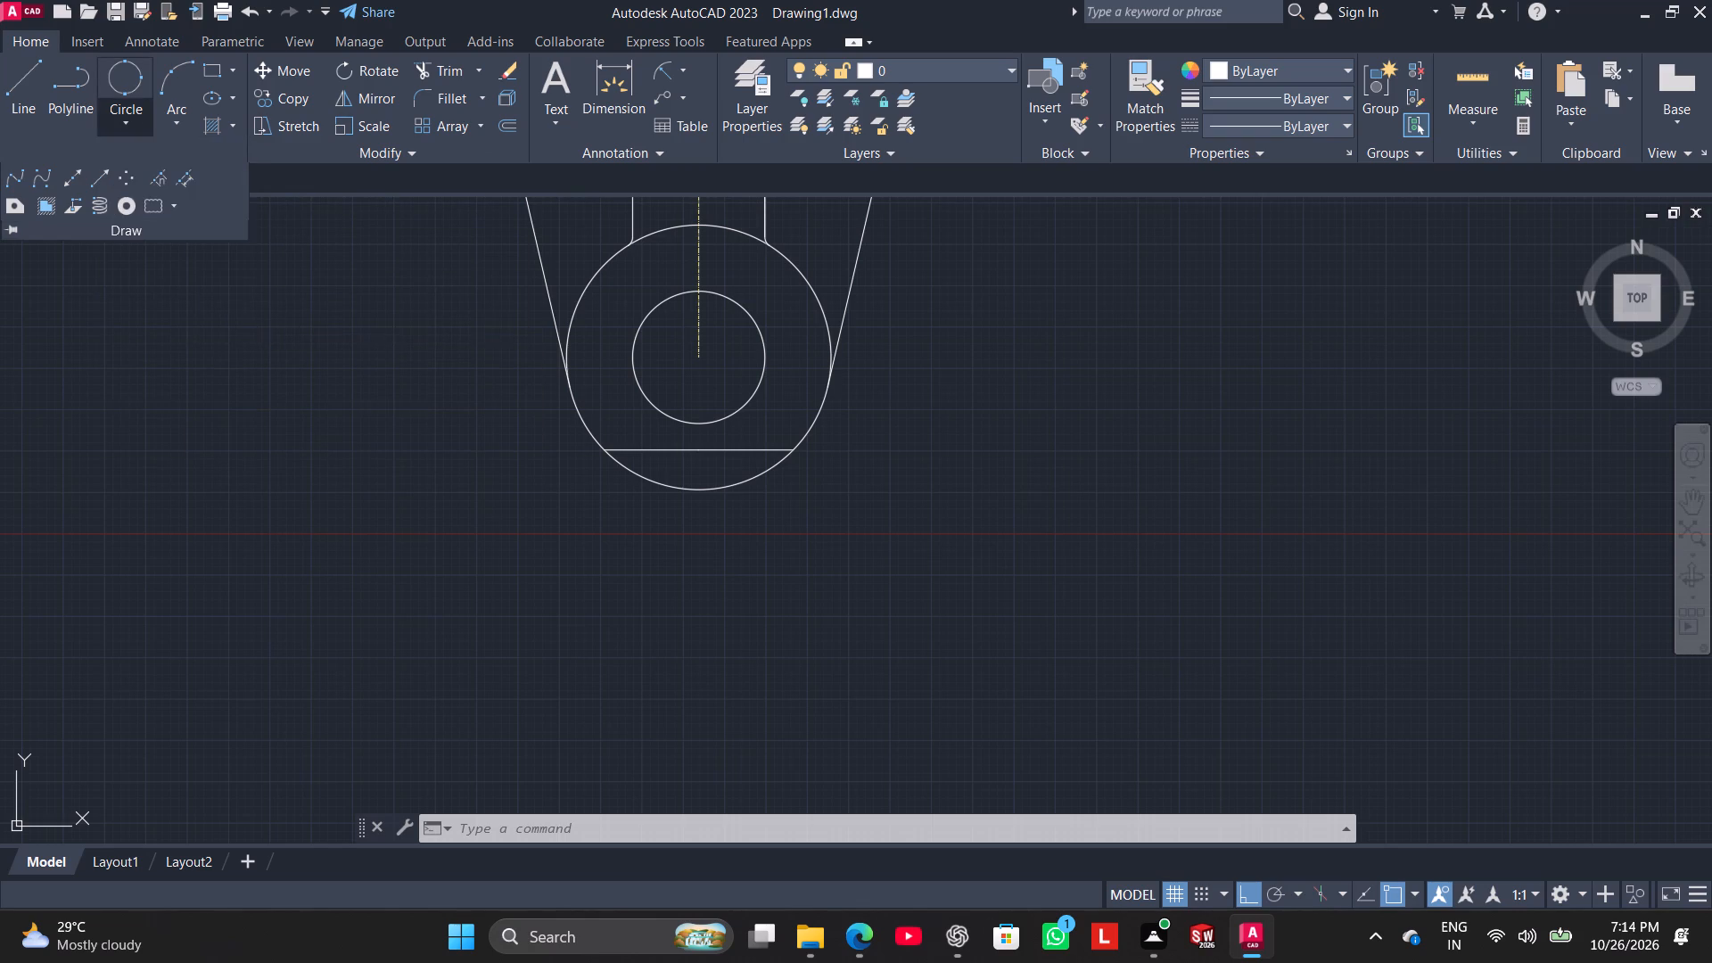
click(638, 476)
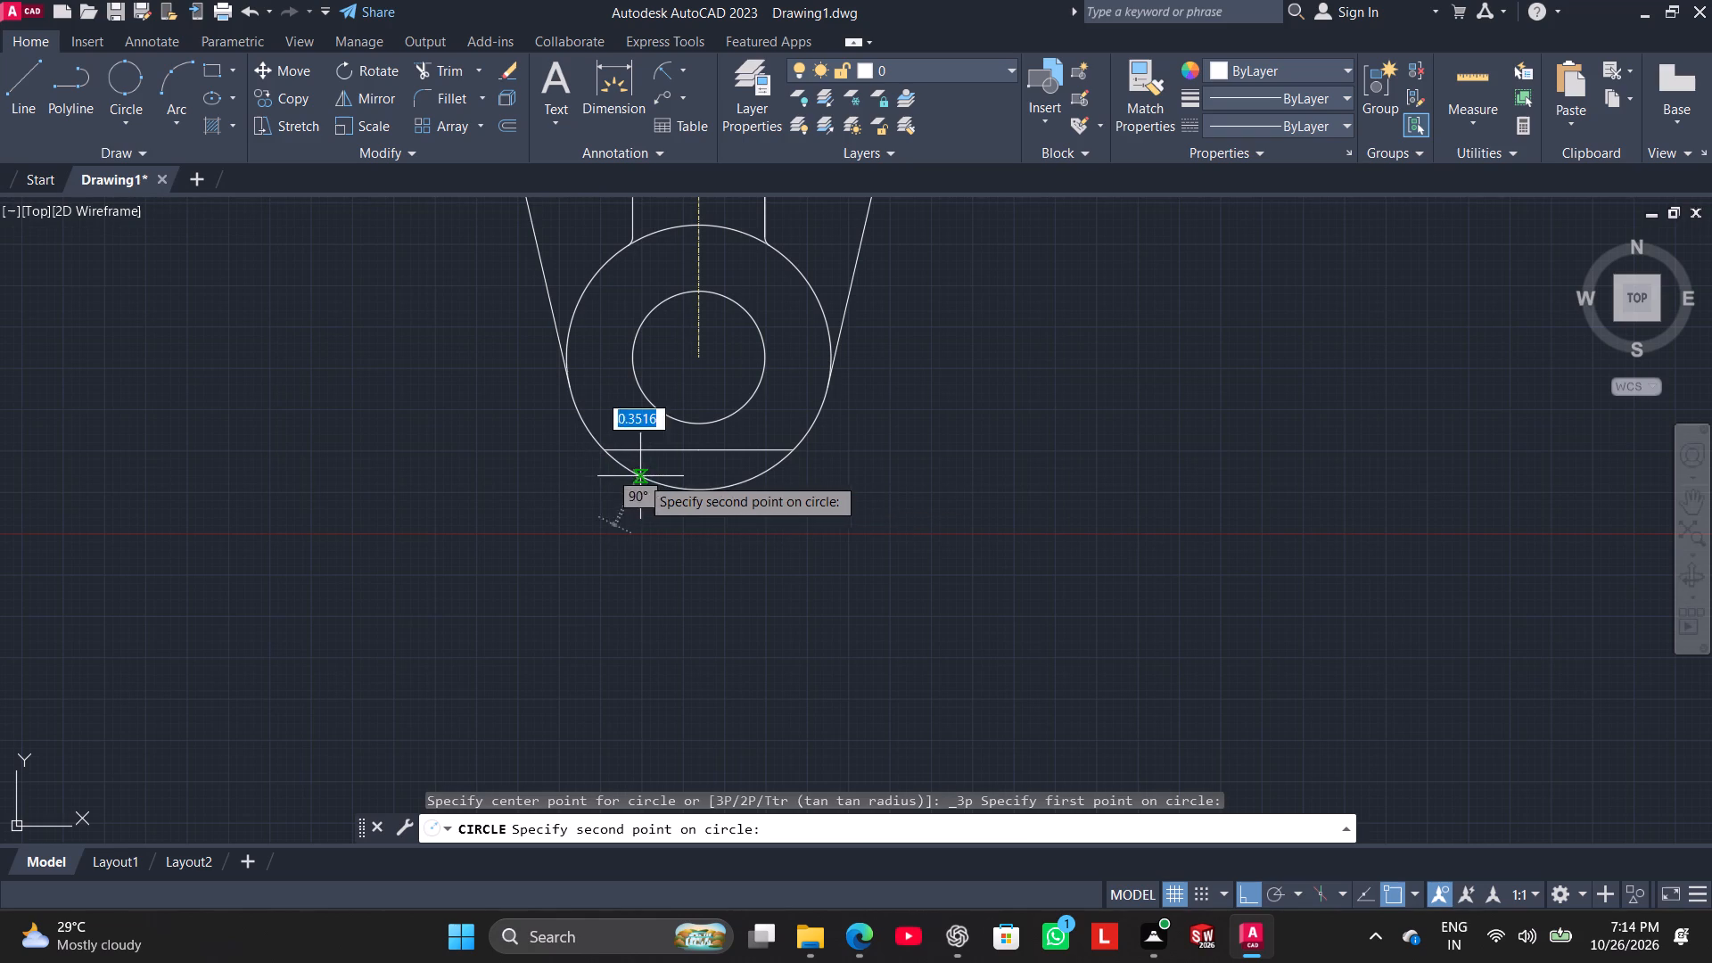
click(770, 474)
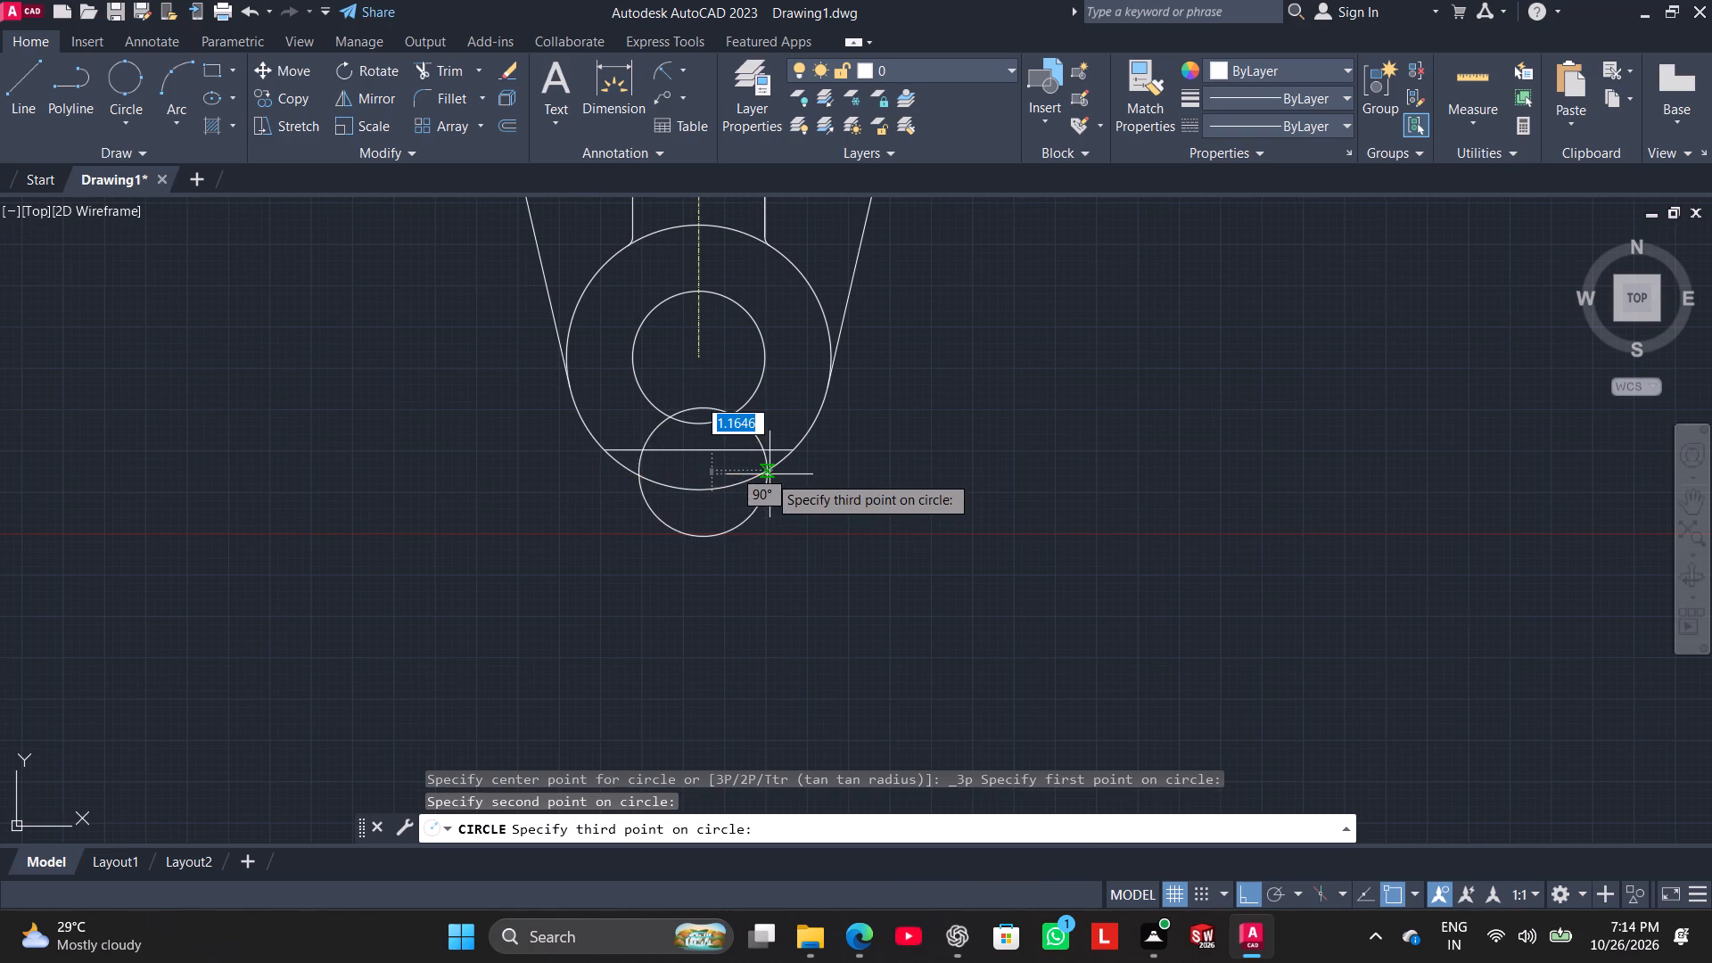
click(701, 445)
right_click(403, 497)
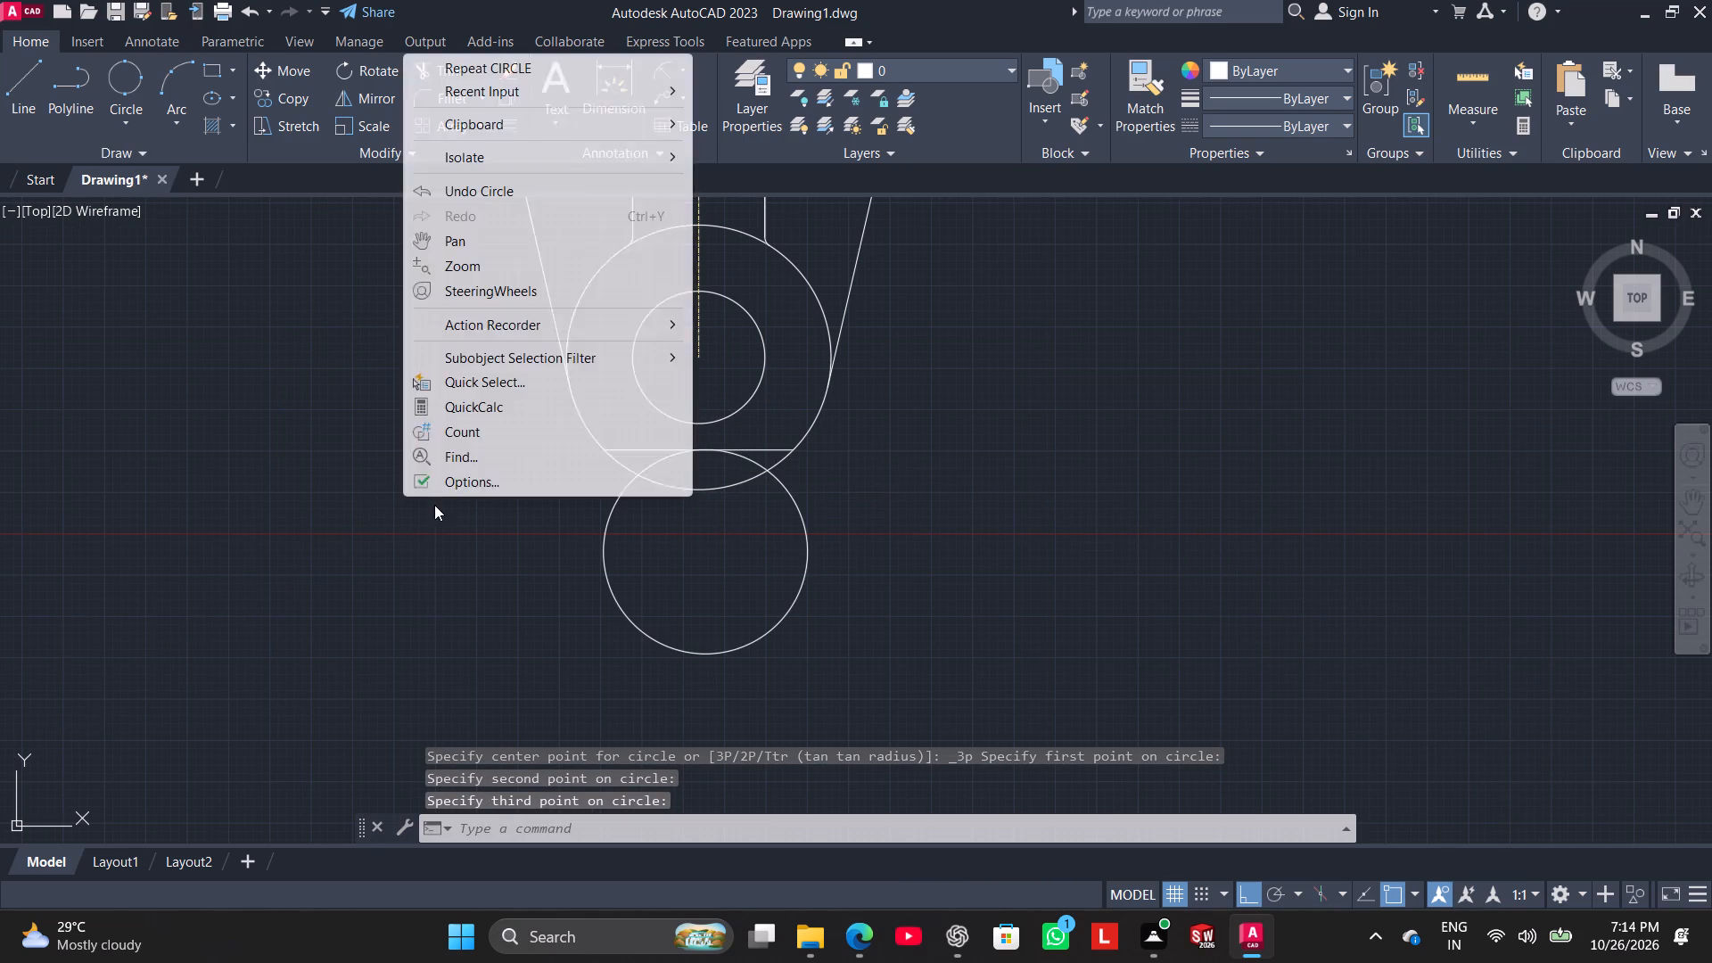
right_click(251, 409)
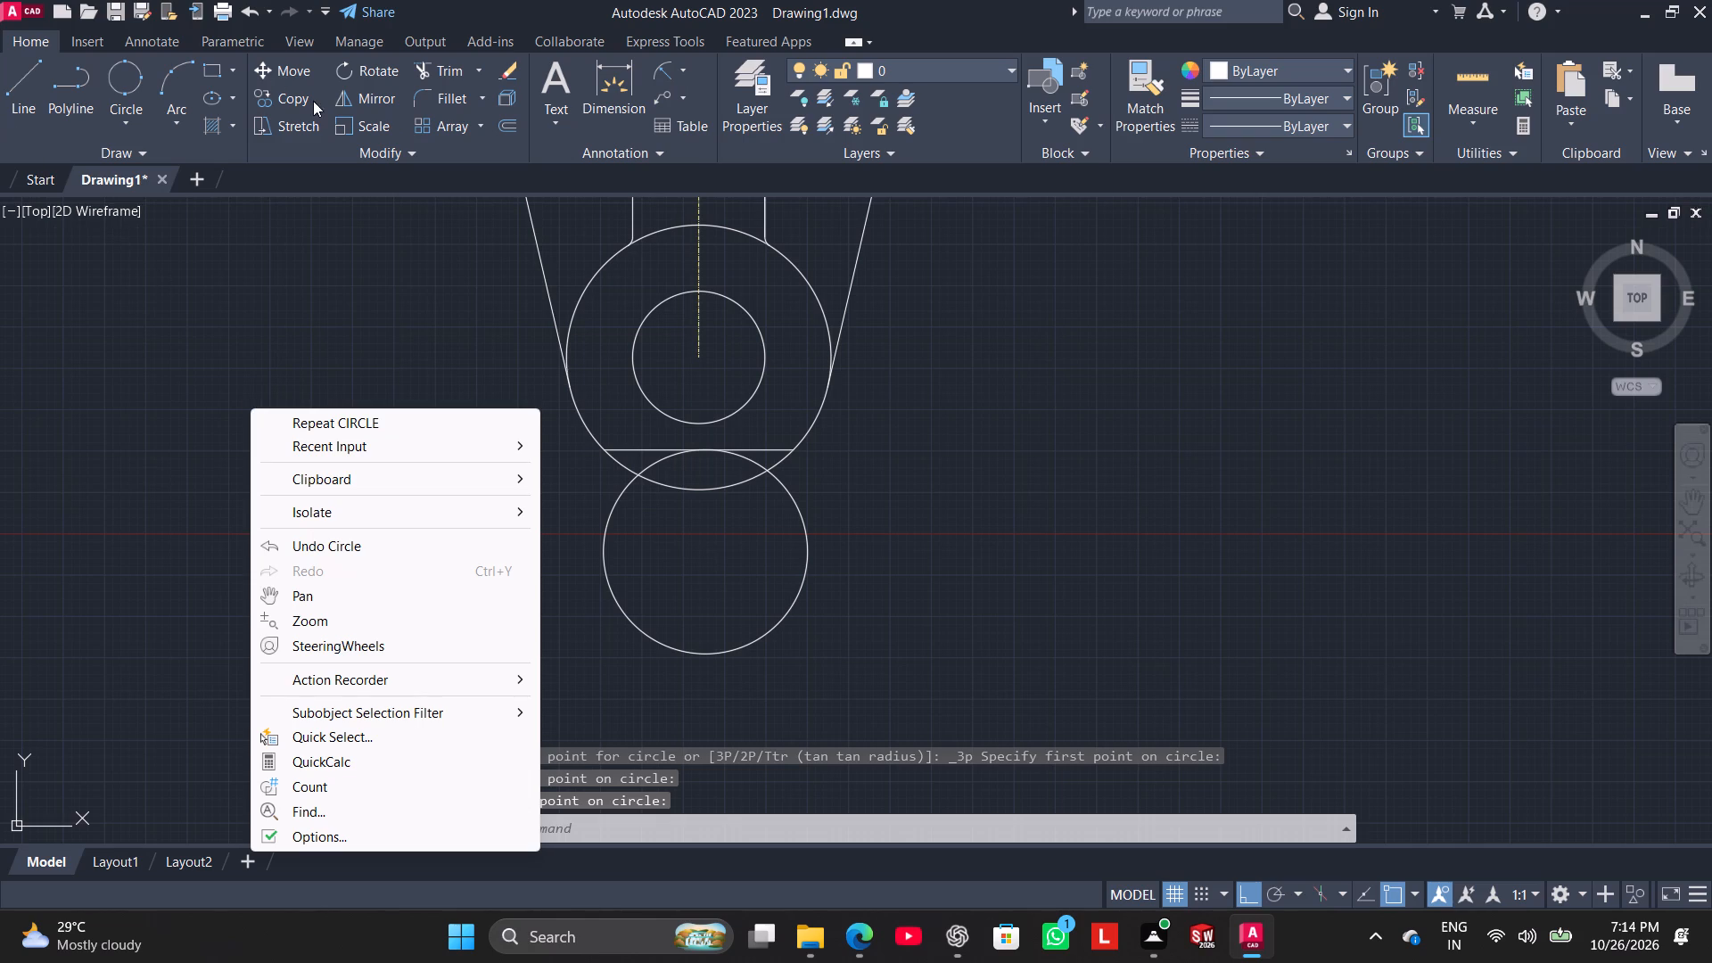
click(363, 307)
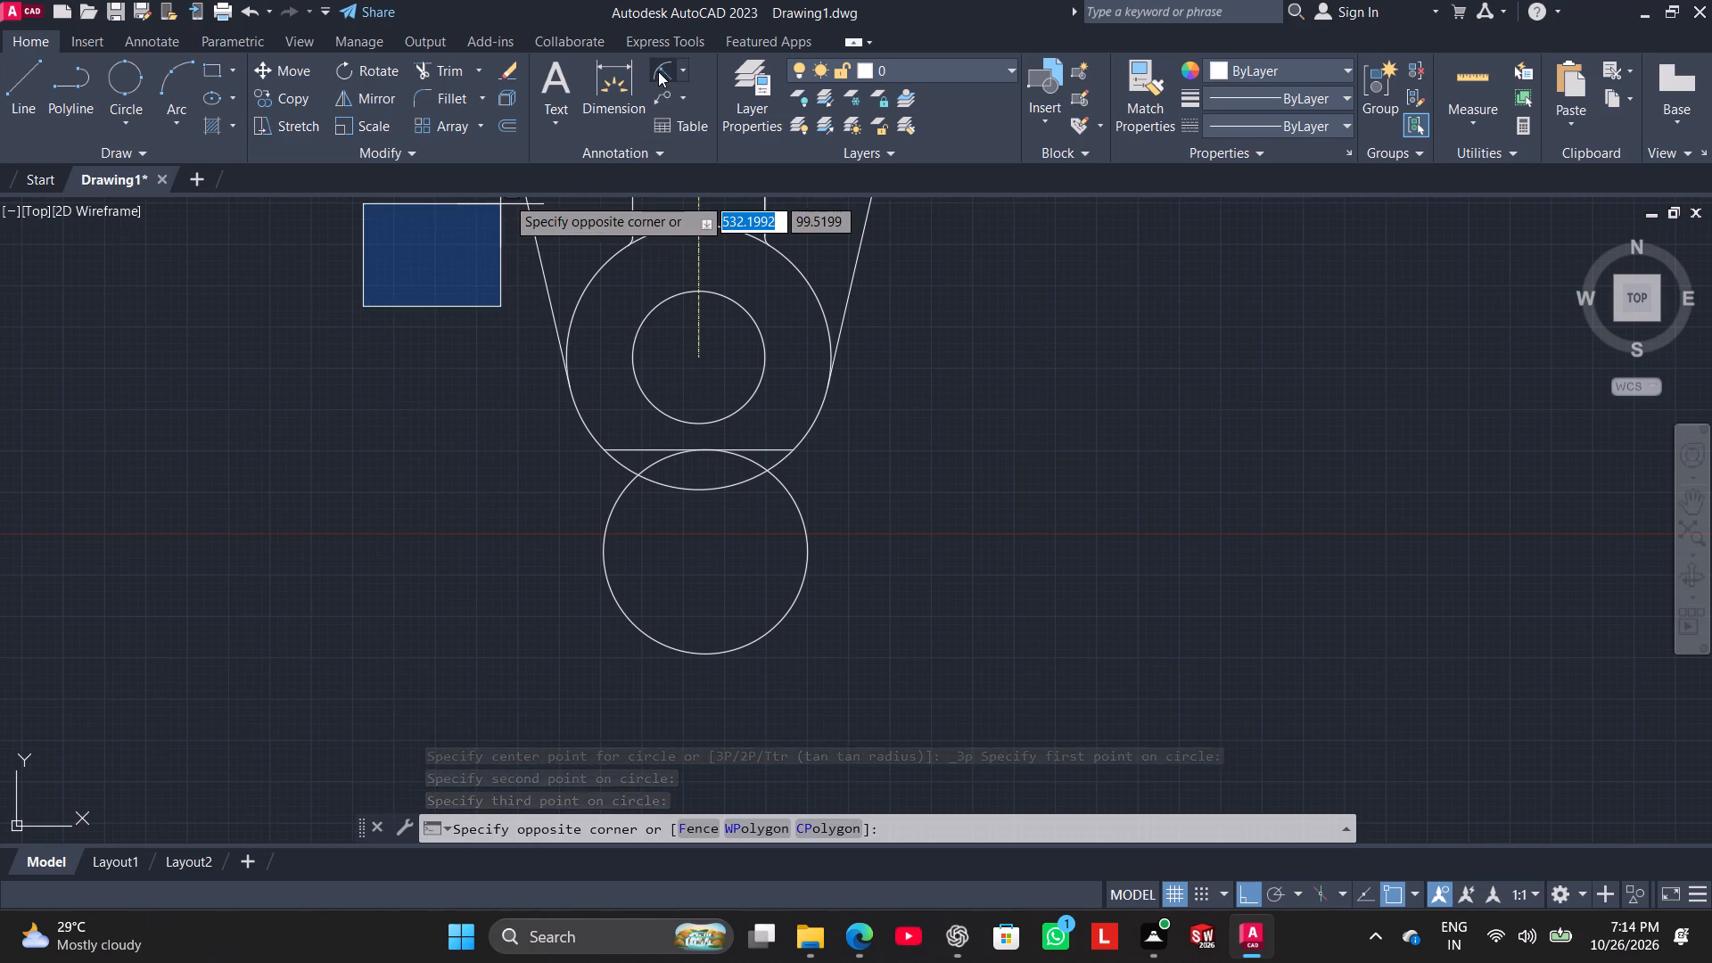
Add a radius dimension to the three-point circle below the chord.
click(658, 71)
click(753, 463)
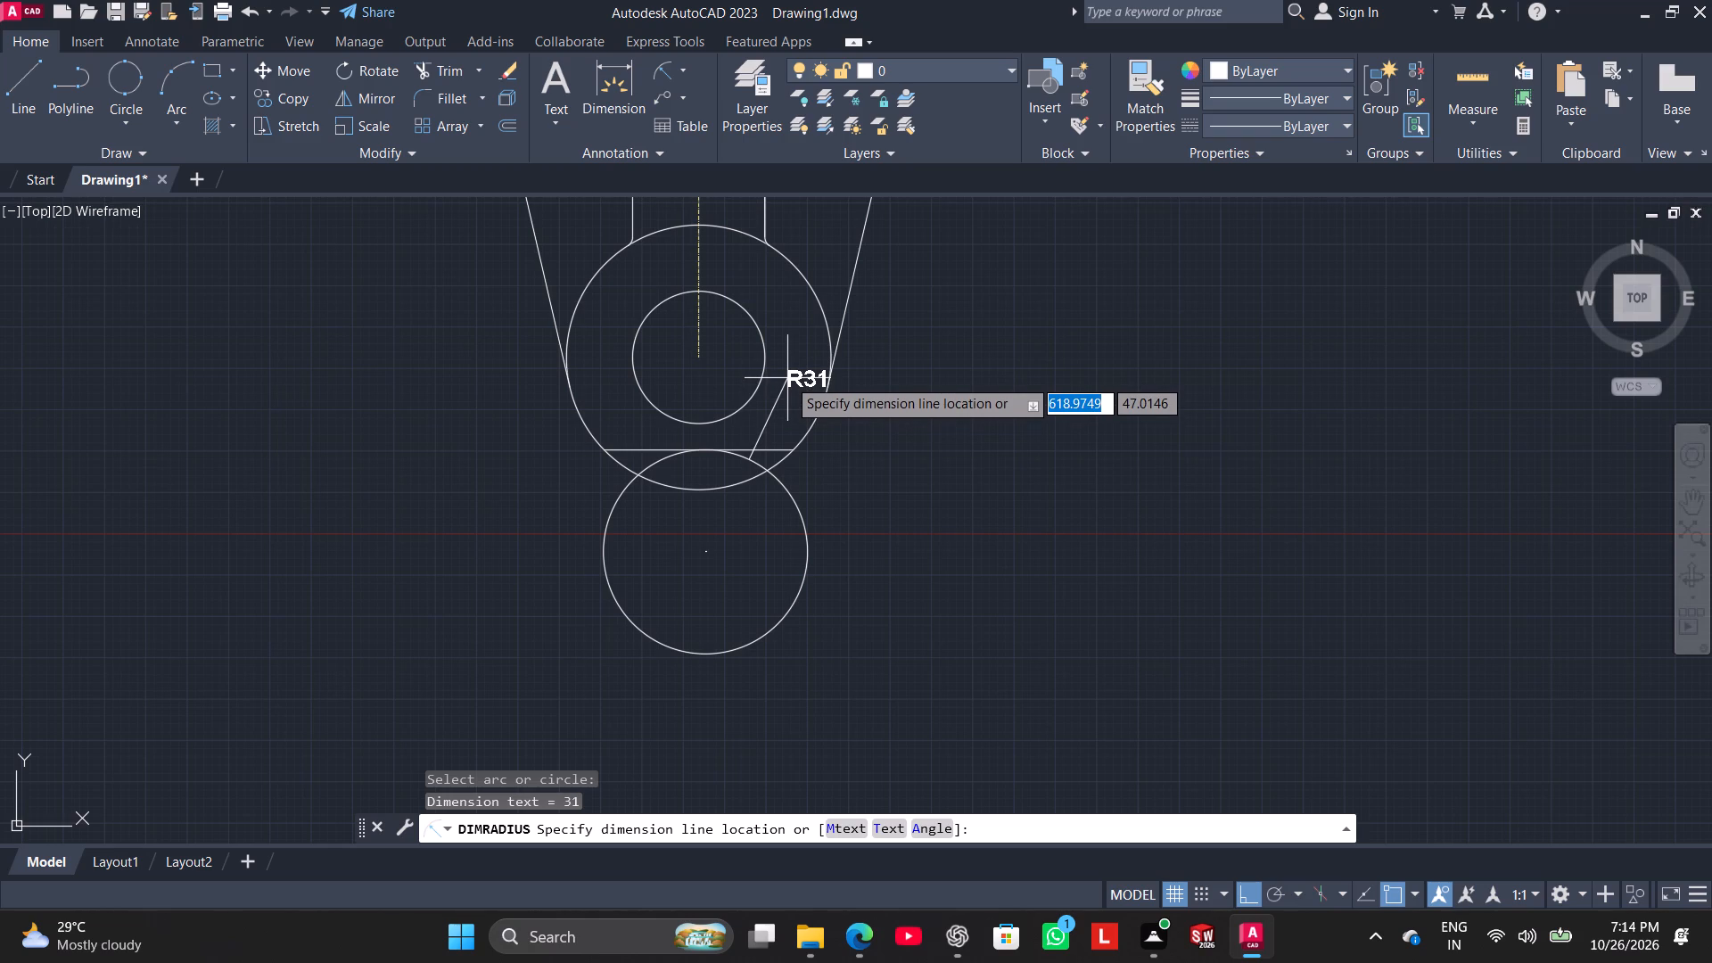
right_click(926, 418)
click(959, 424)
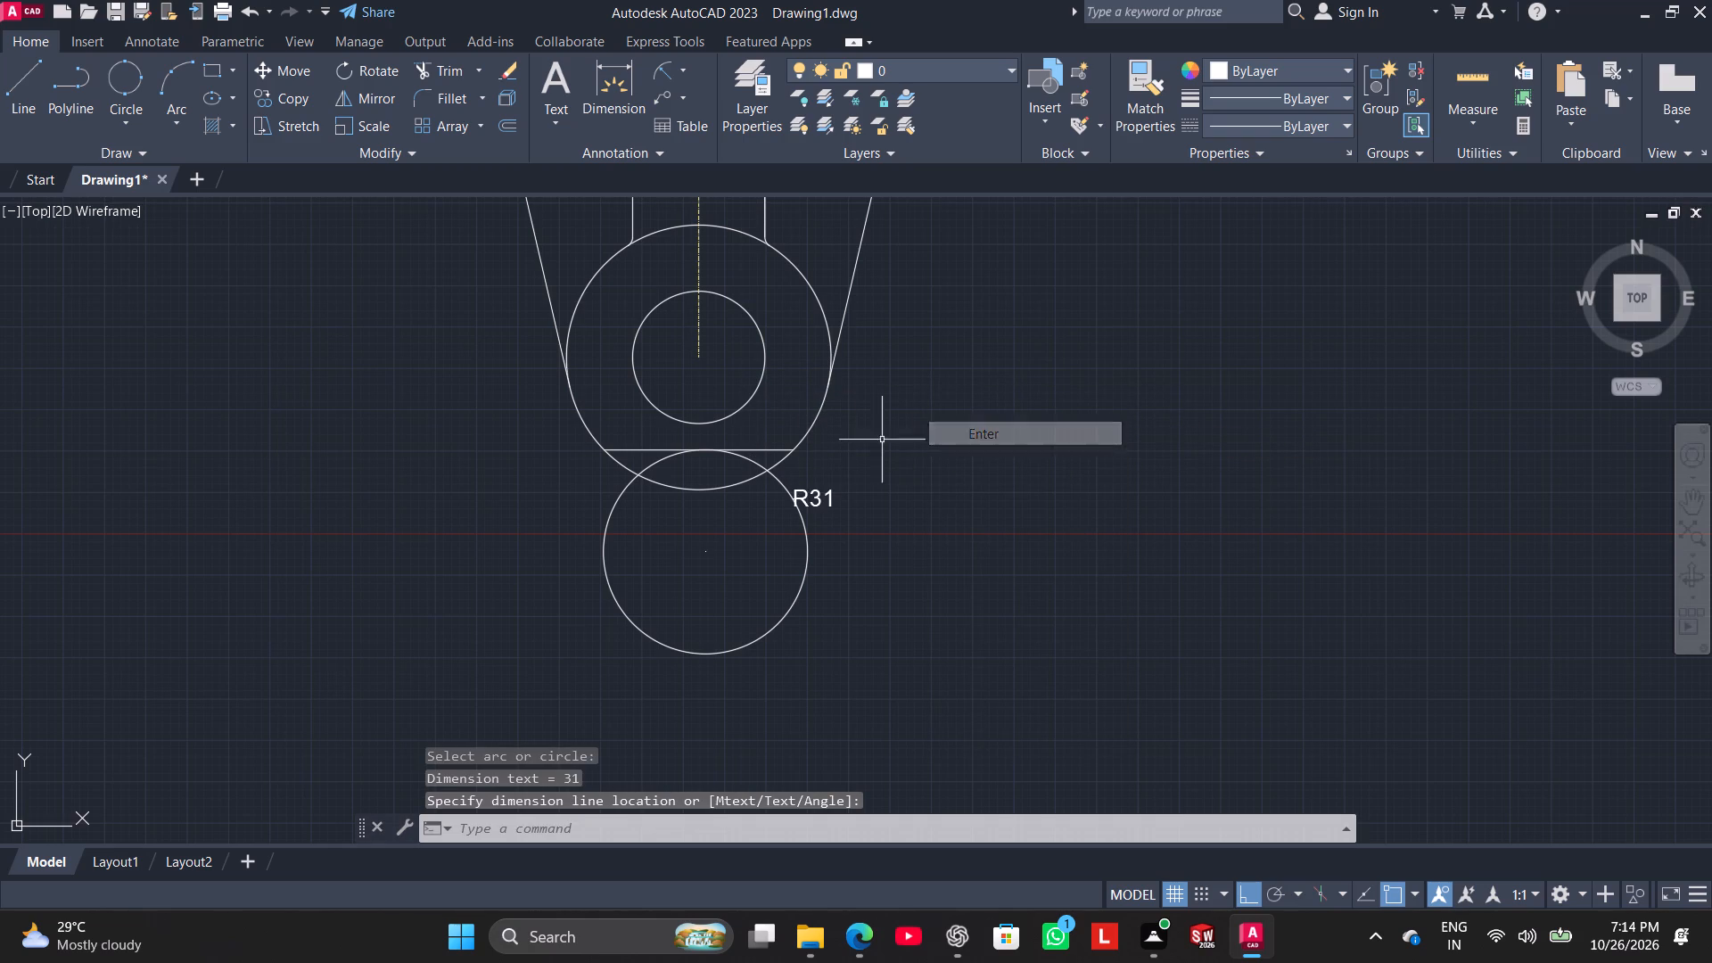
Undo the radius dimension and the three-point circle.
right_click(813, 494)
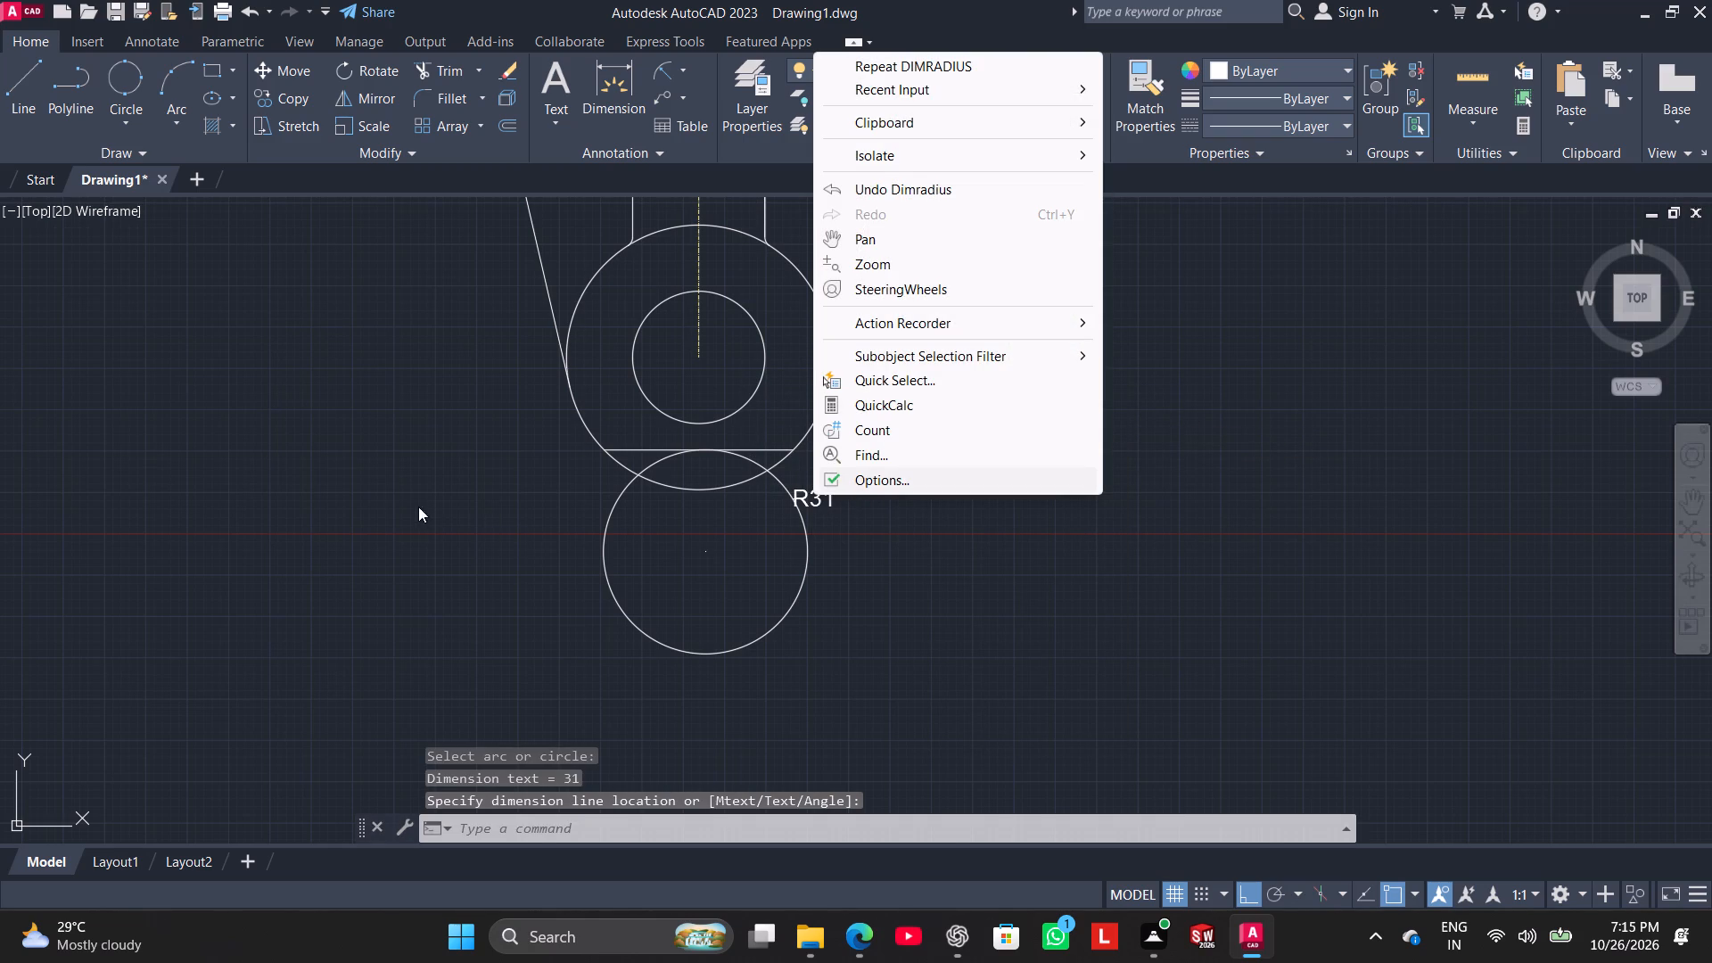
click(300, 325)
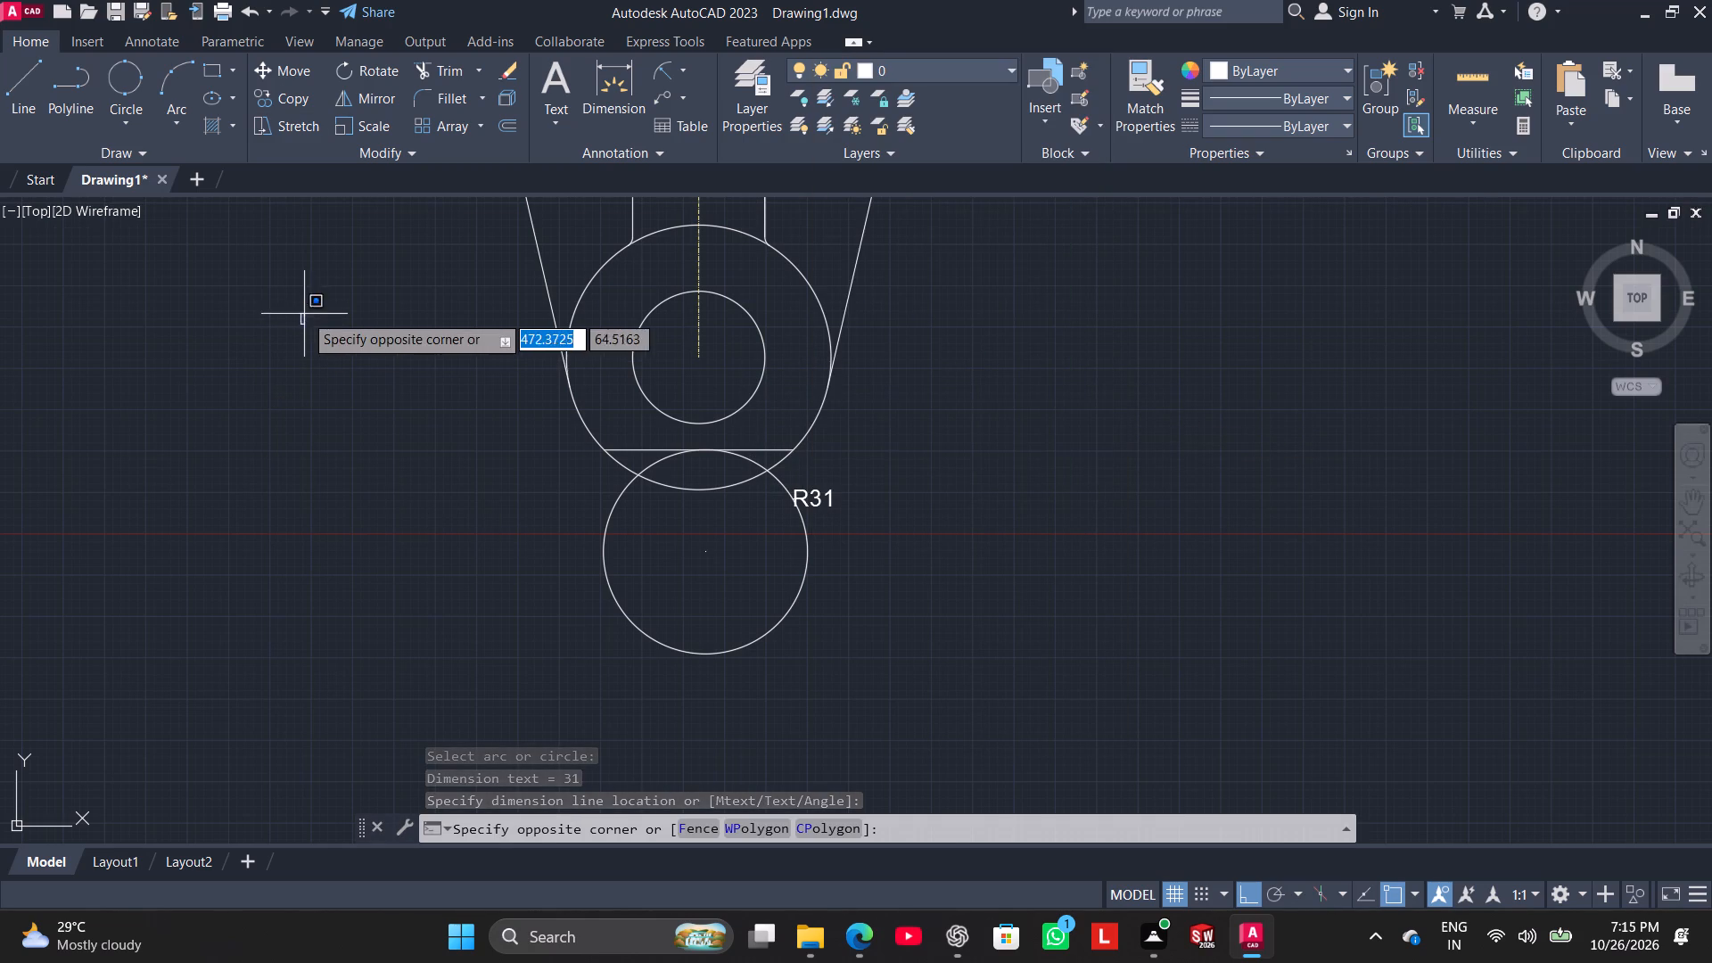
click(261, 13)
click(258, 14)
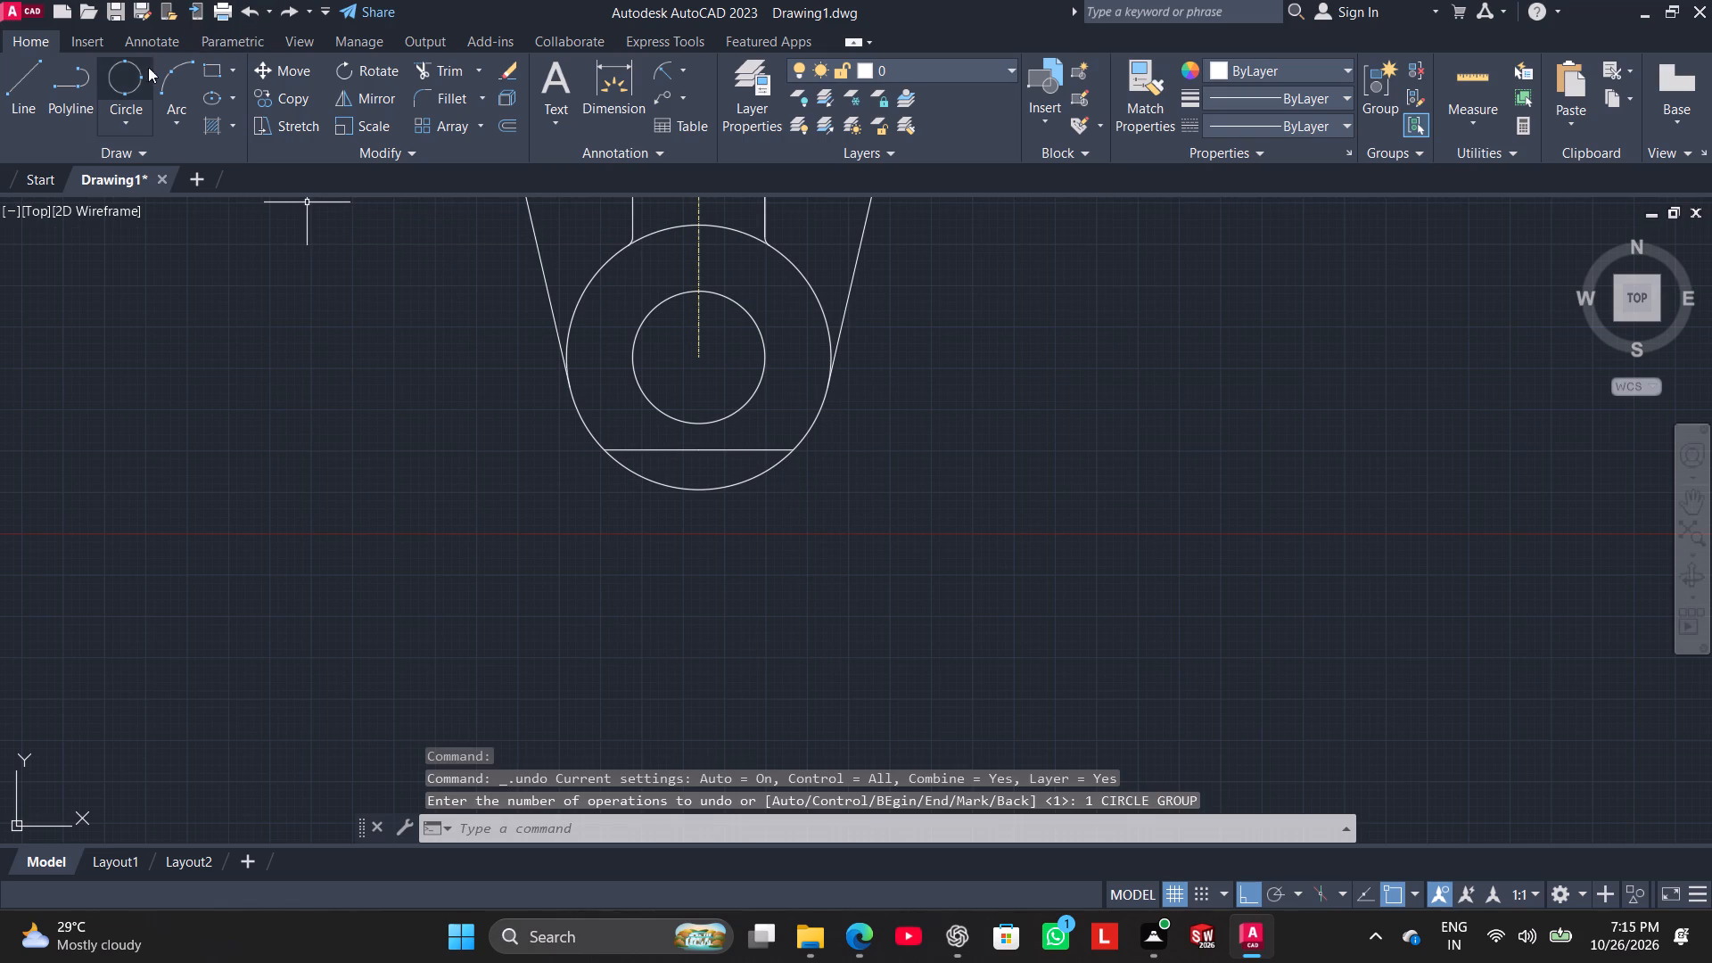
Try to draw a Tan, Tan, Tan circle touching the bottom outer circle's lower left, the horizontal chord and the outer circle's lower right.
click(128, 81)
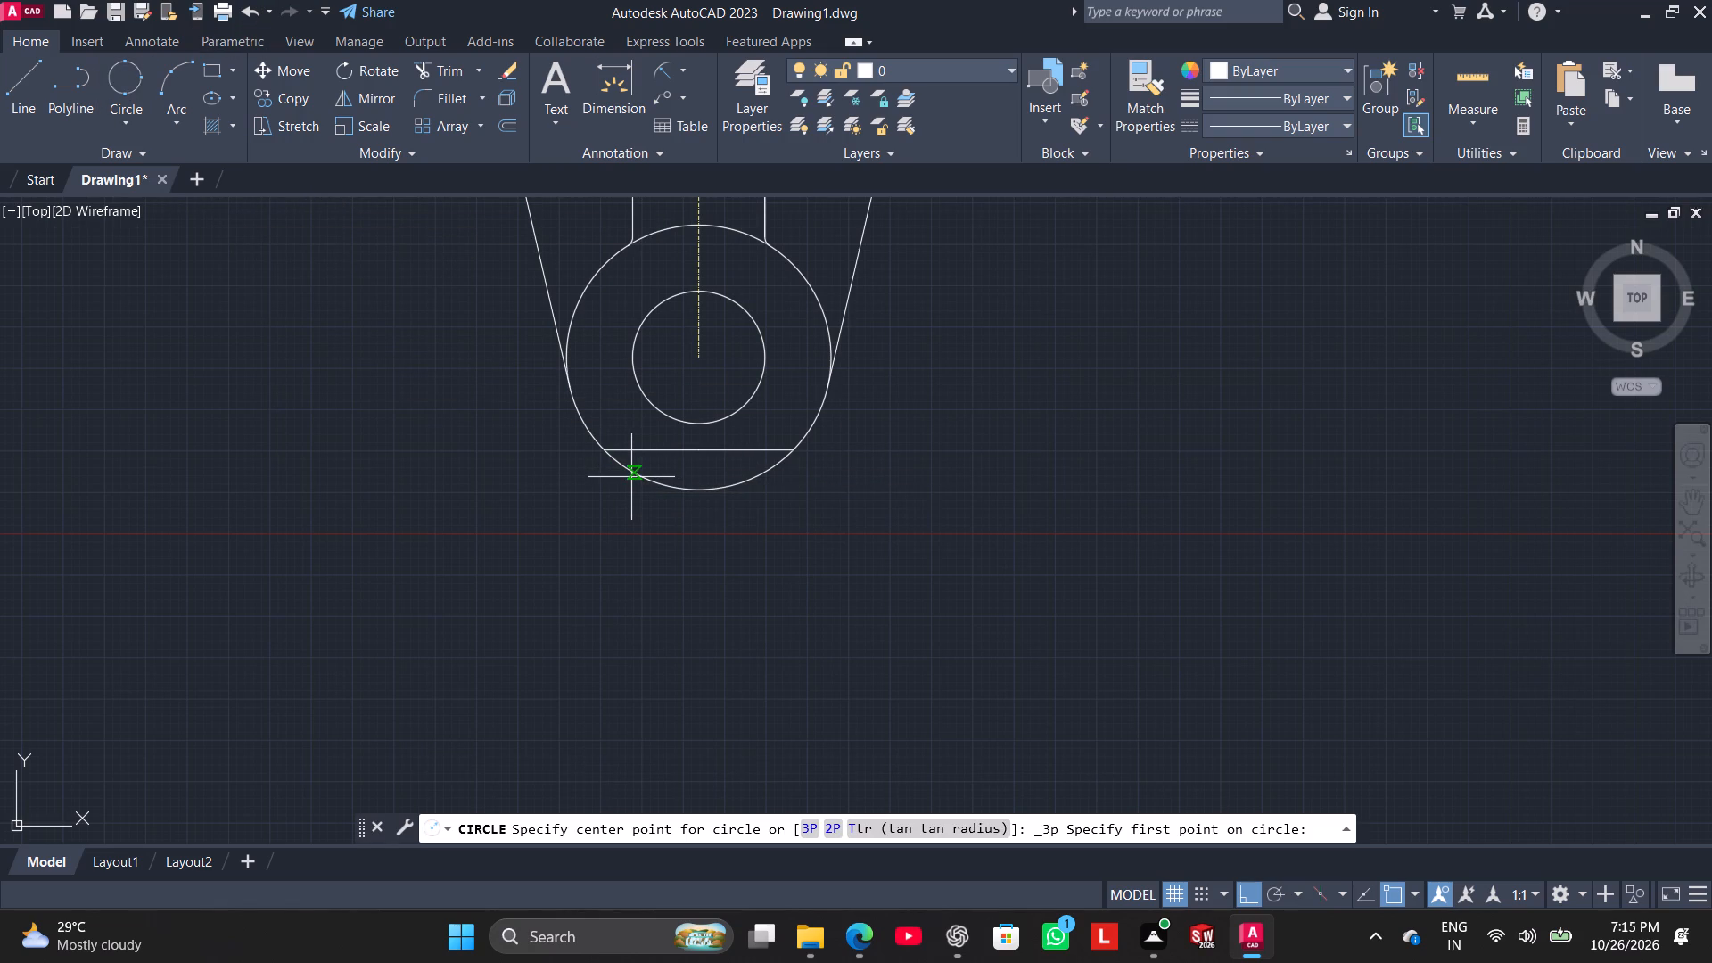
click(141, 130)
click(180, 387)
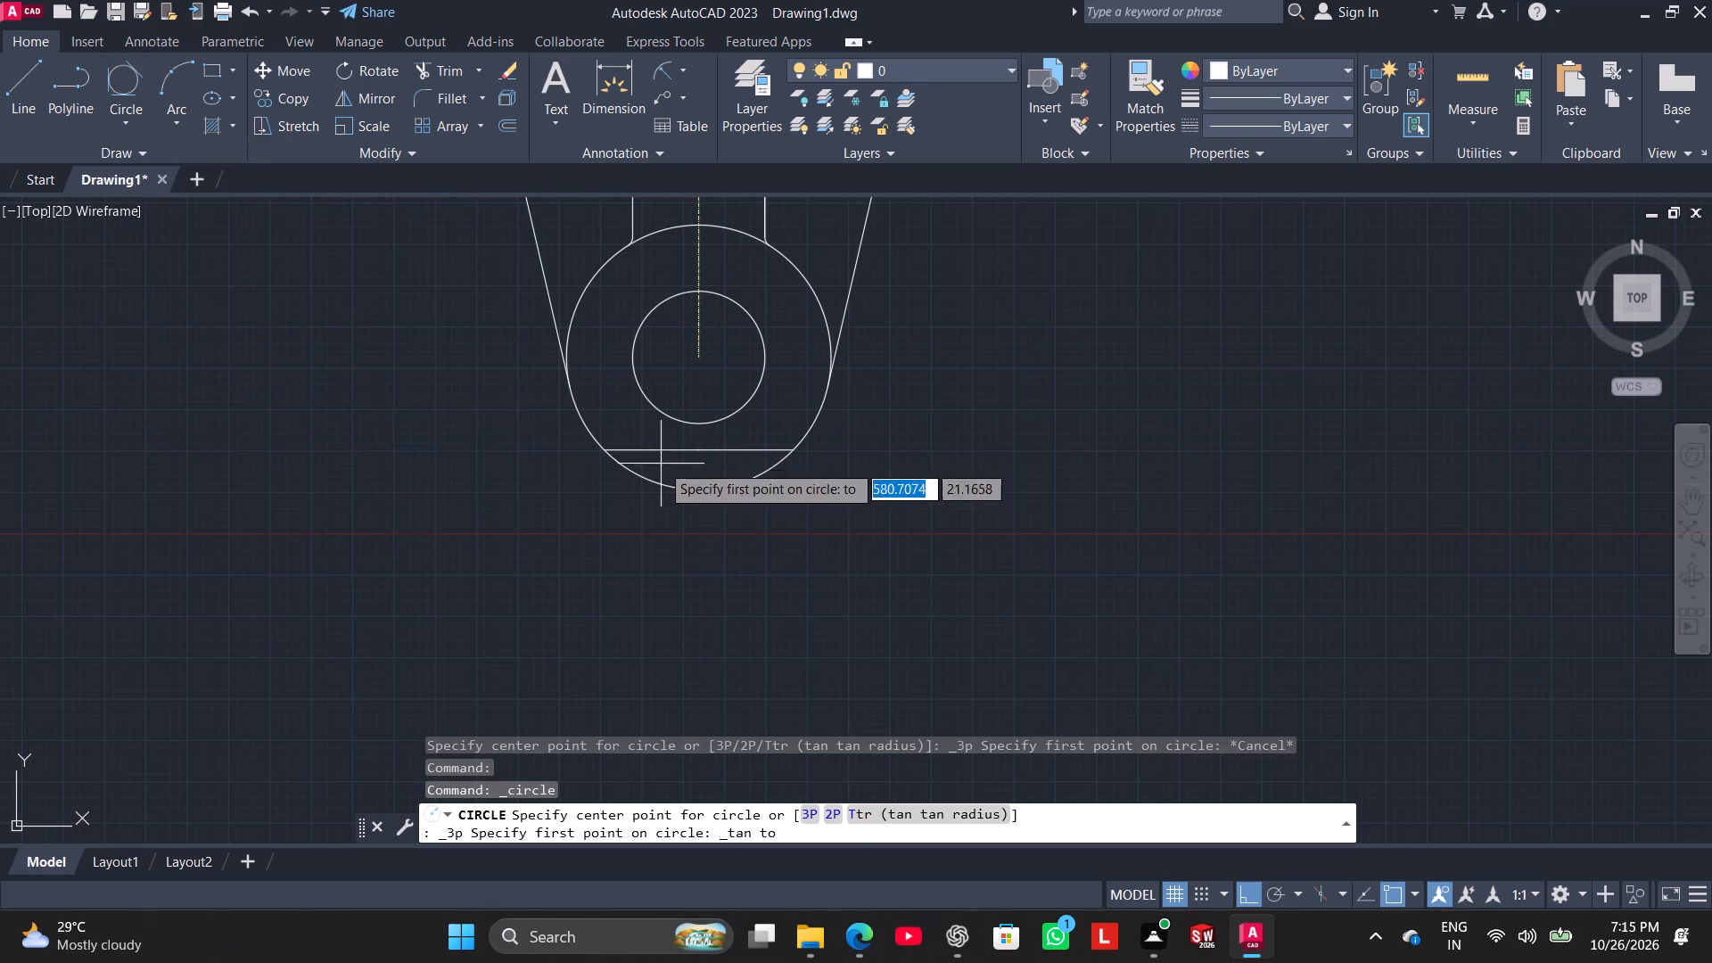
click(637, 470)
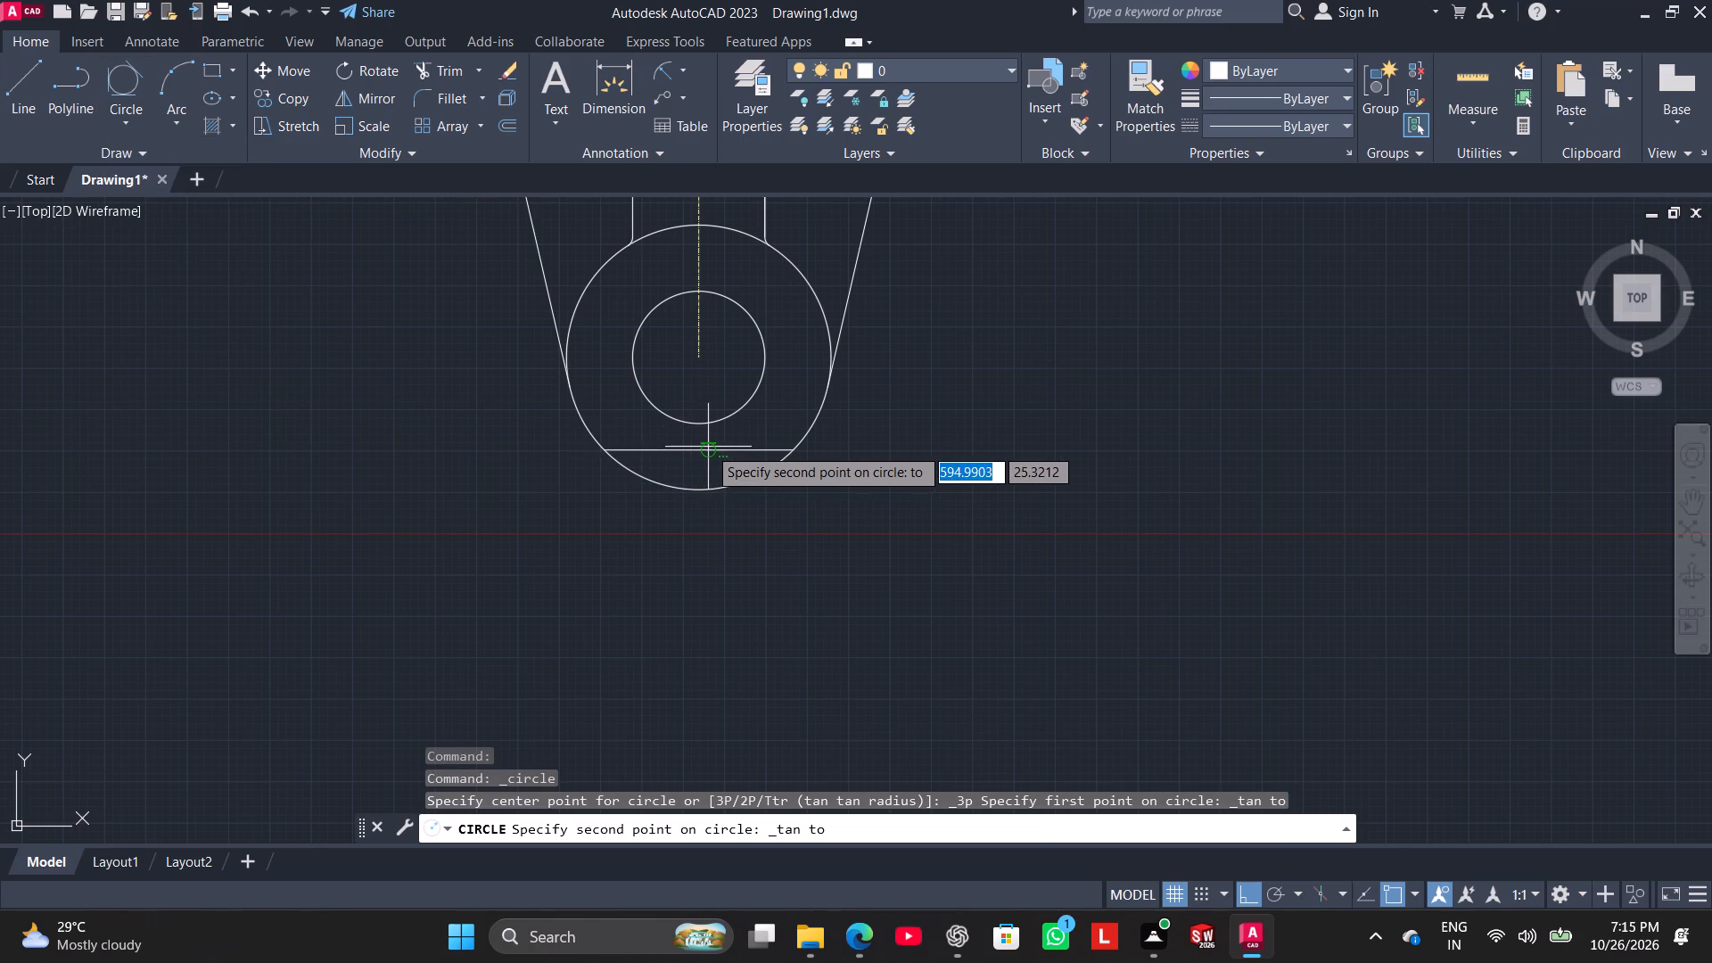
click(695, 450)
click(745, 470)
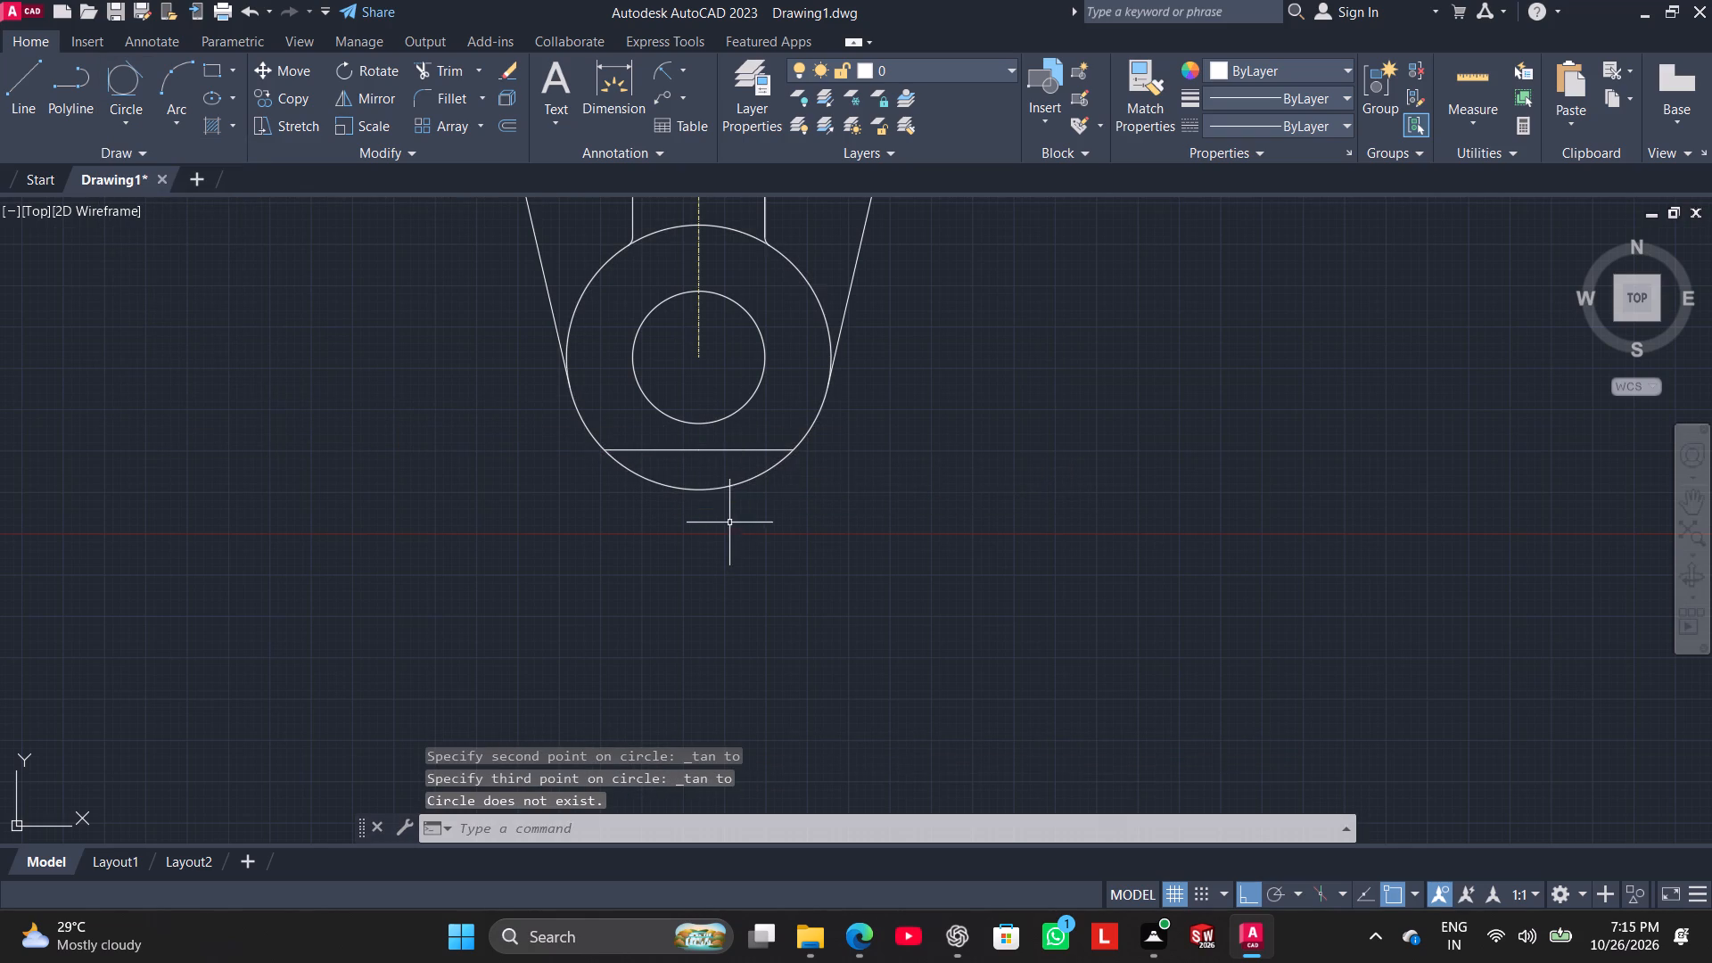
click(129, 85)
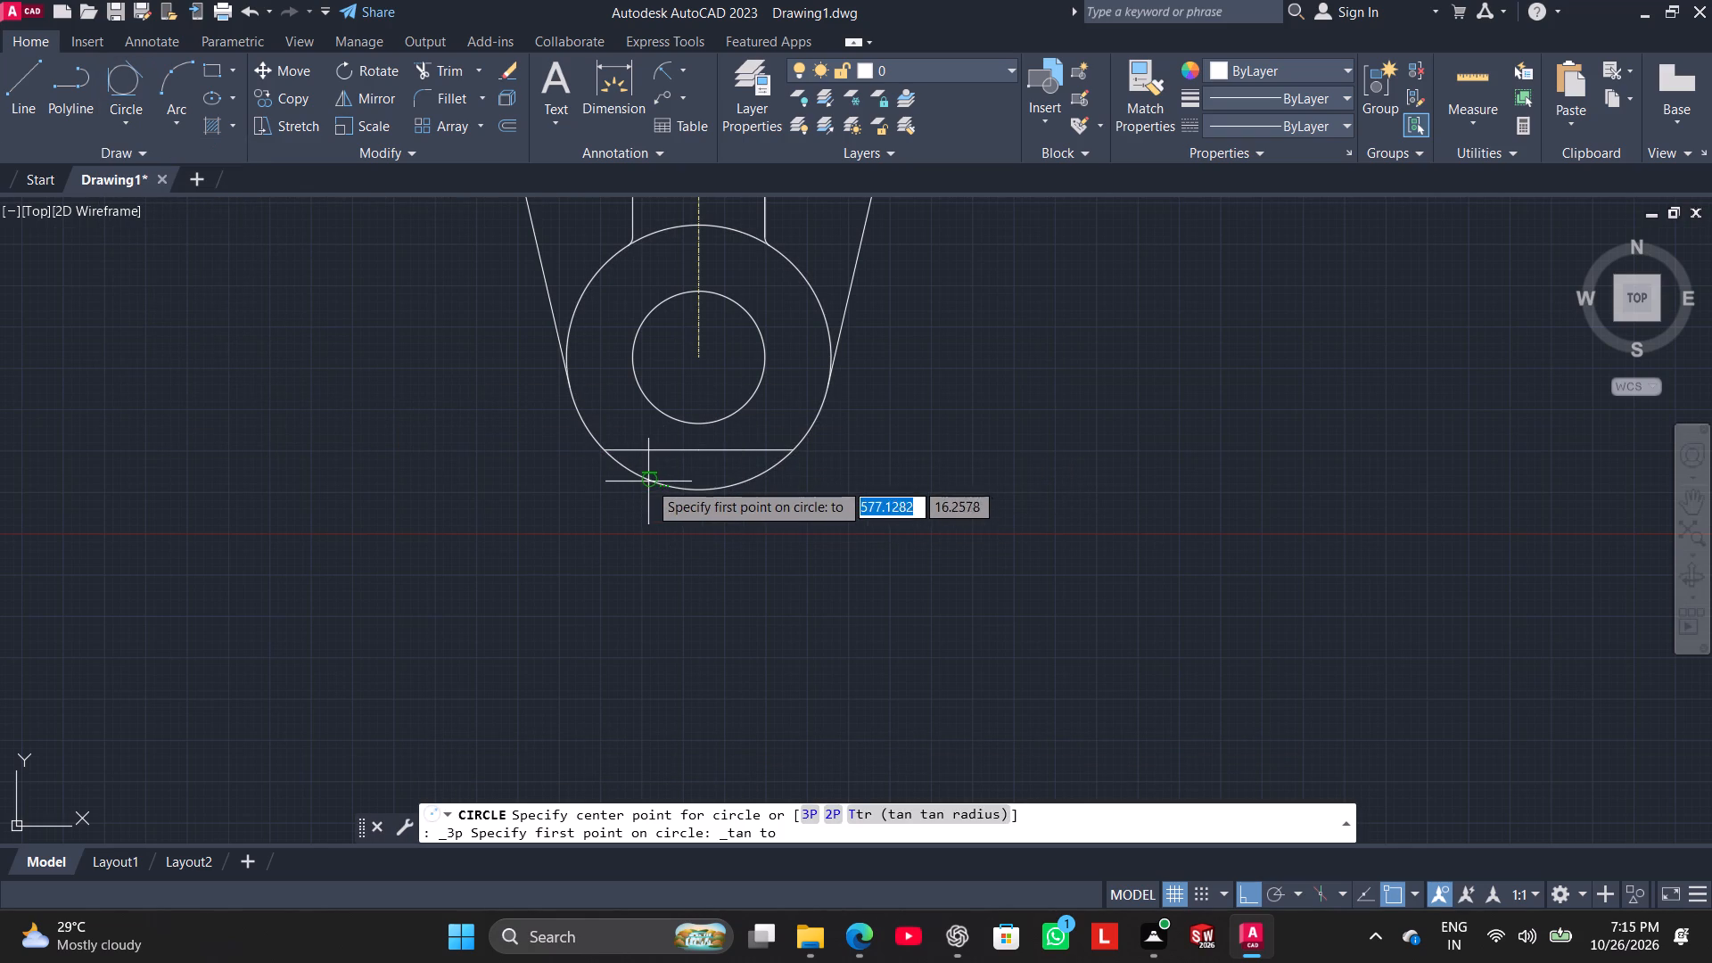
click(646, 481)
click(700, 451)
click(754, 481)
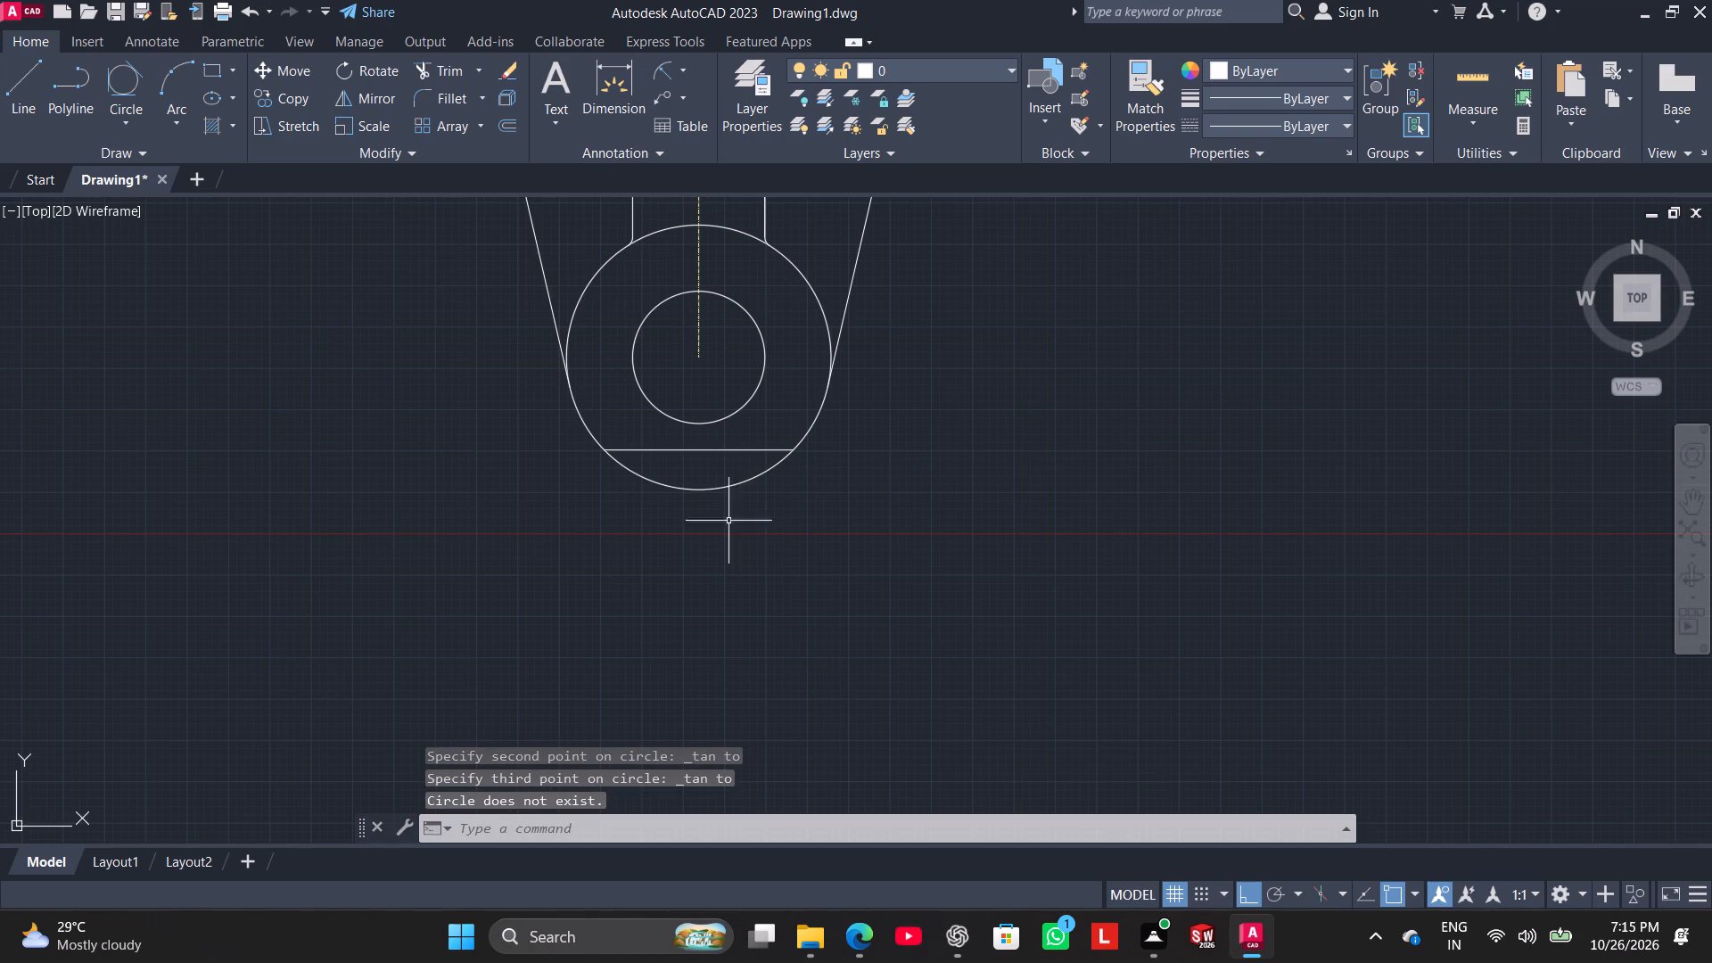
Draw a Tan, Tan, Radius circle of radius 35 tangent to the bottom outer circle's lower left and the horizontal chord.
click(116, 119)
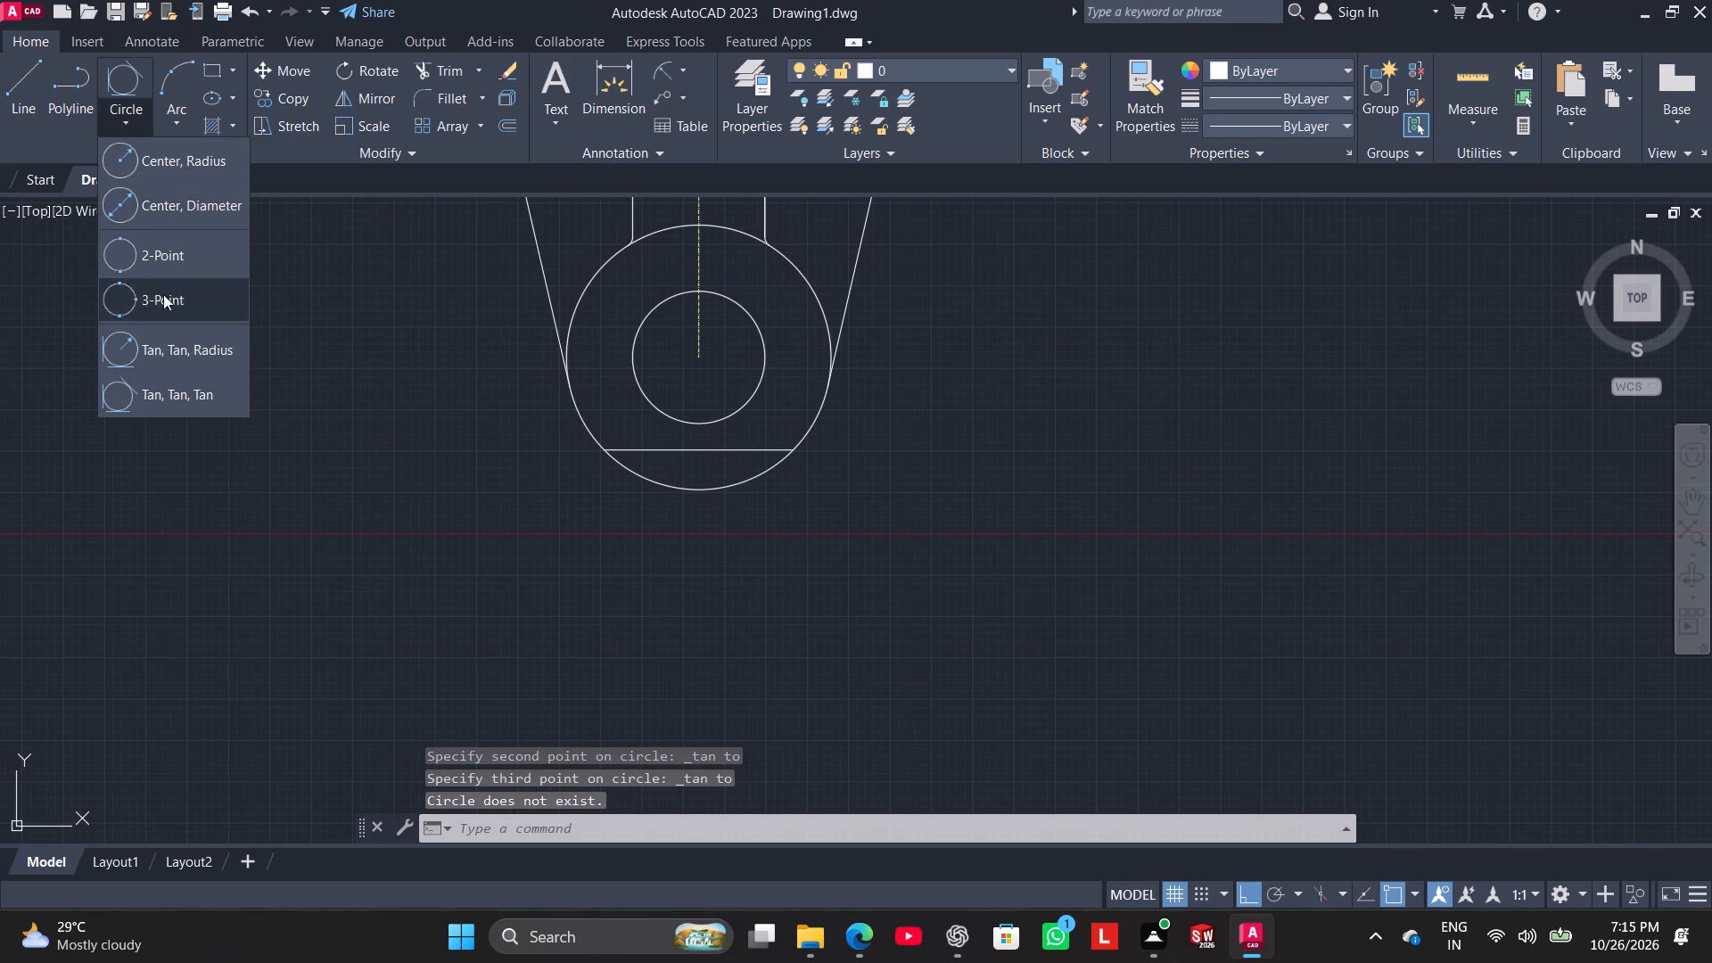
click(181, 349)
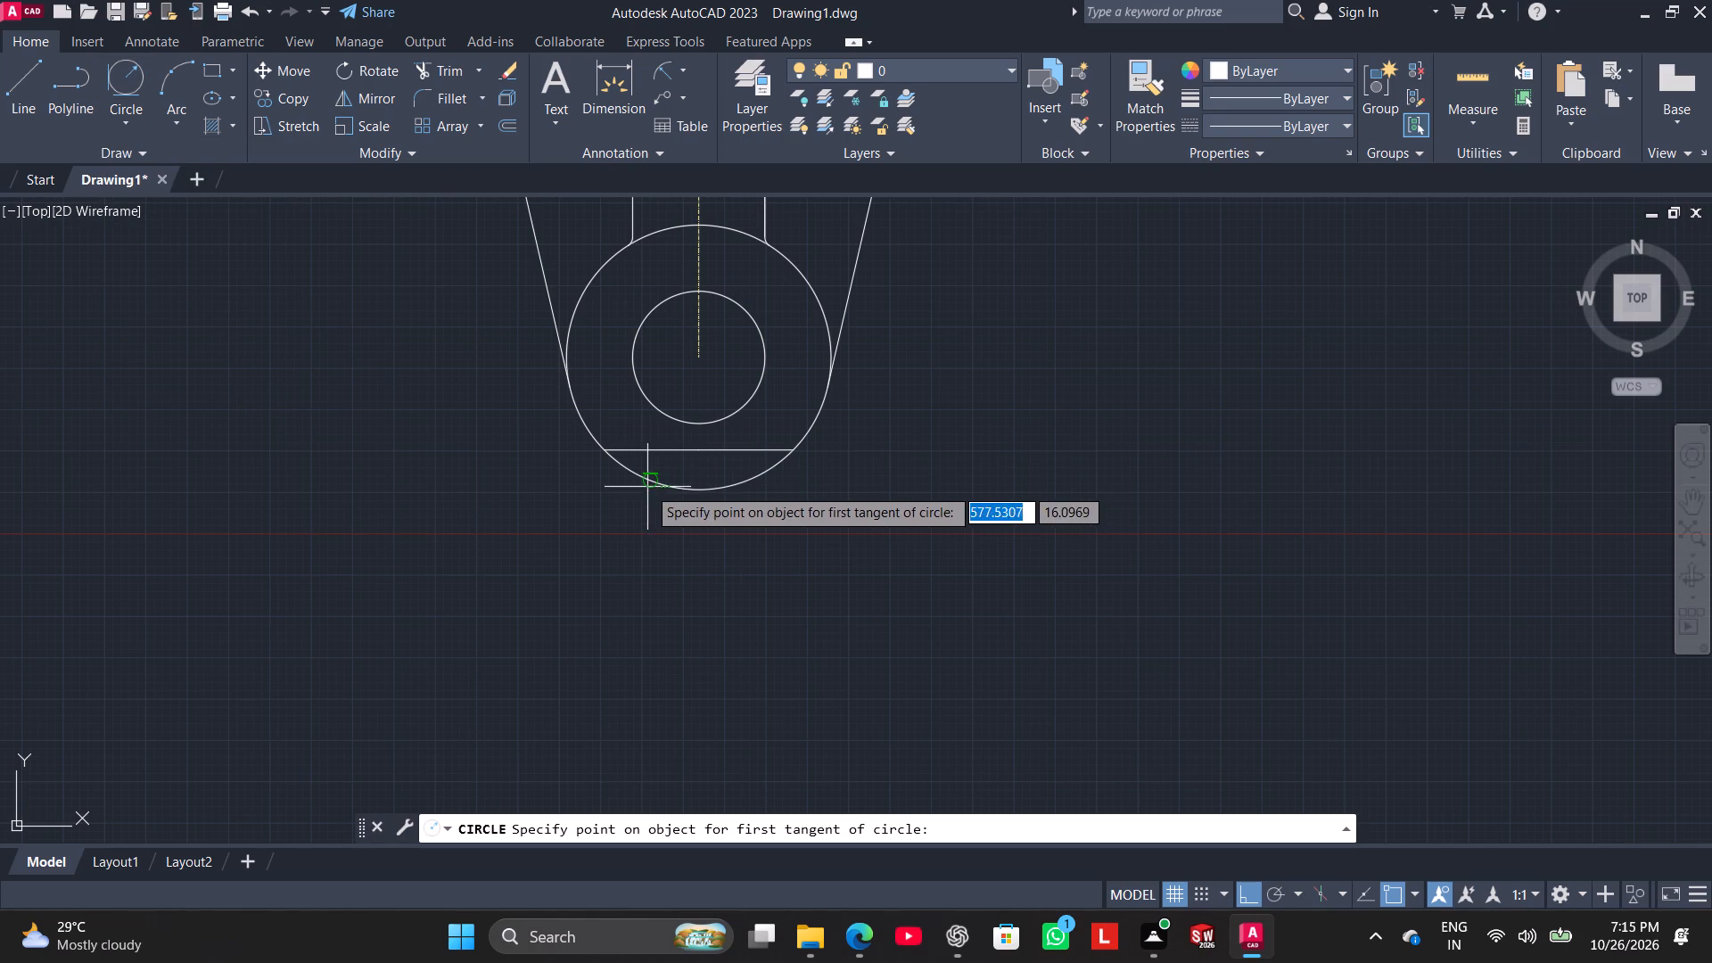
click(646, 487)
click(706, 454)
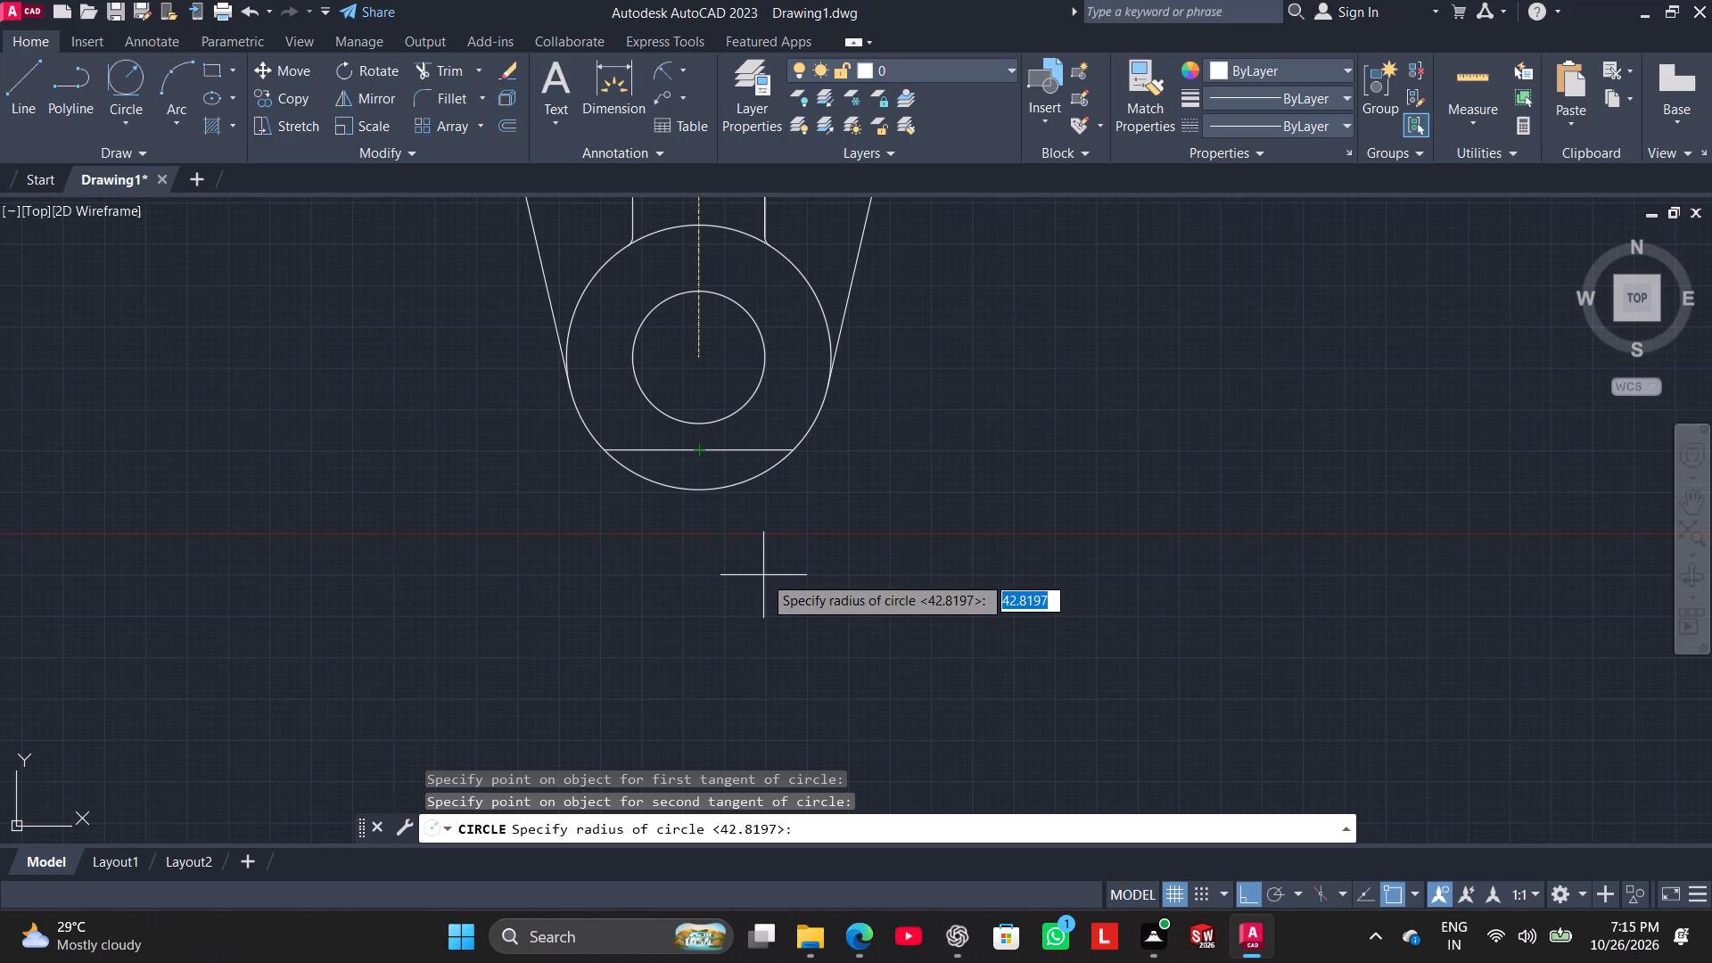
key(3)
key(5)
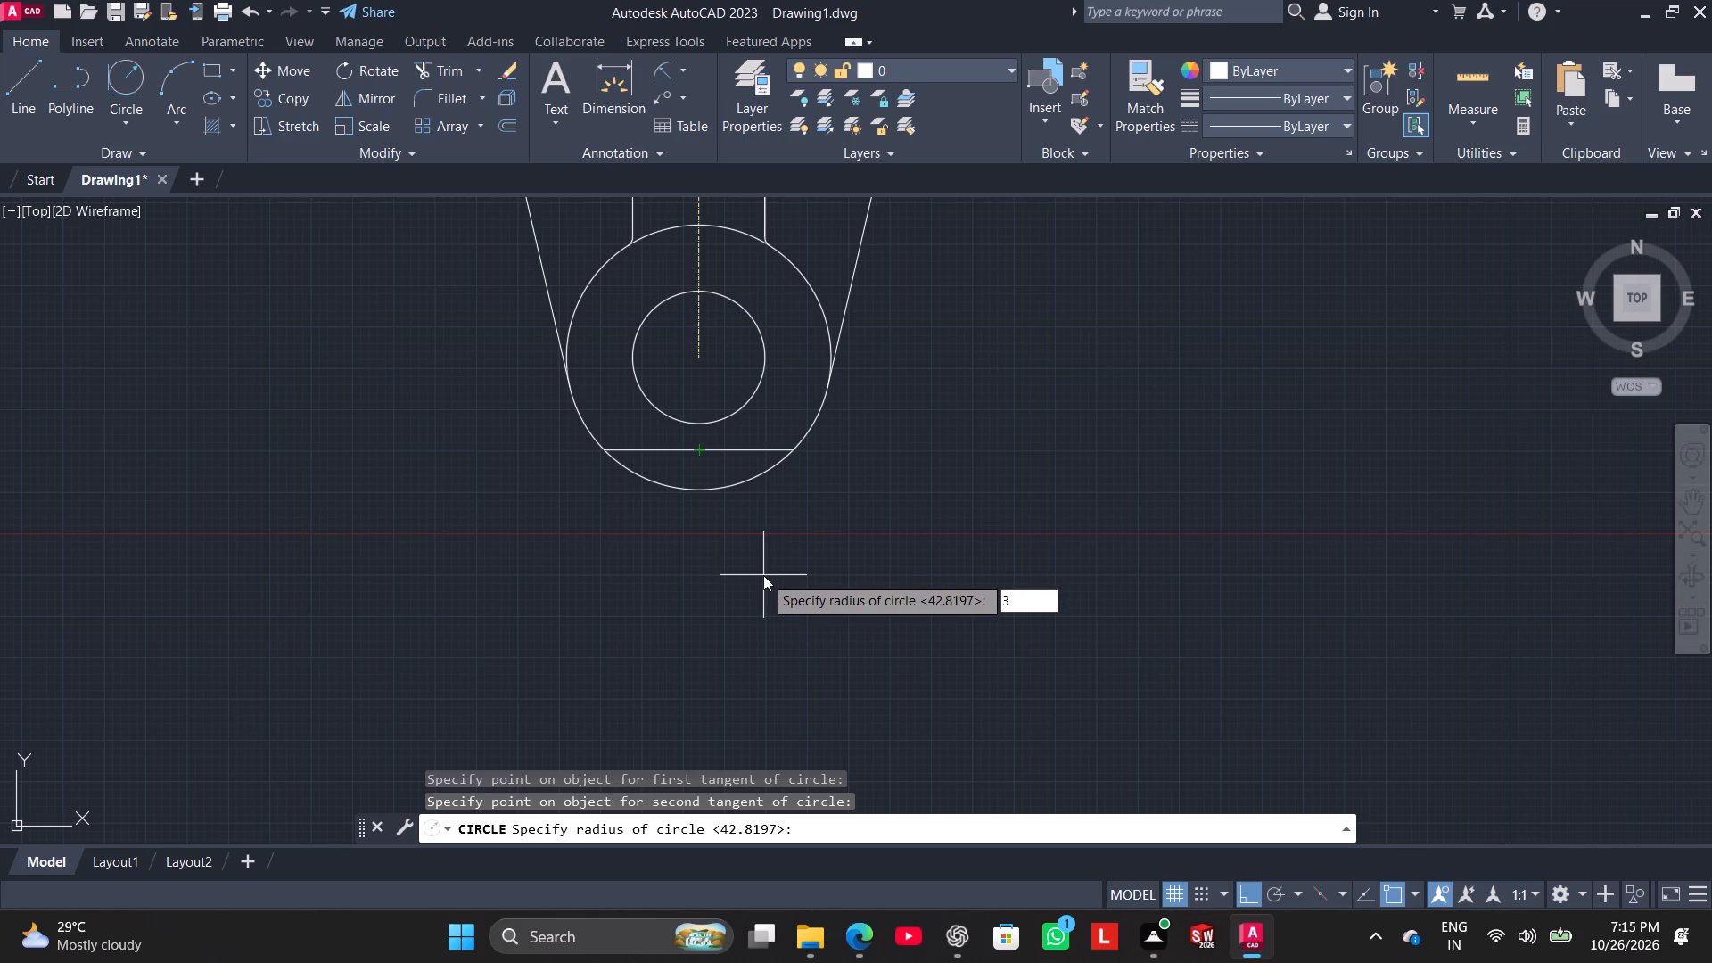
key(Return)
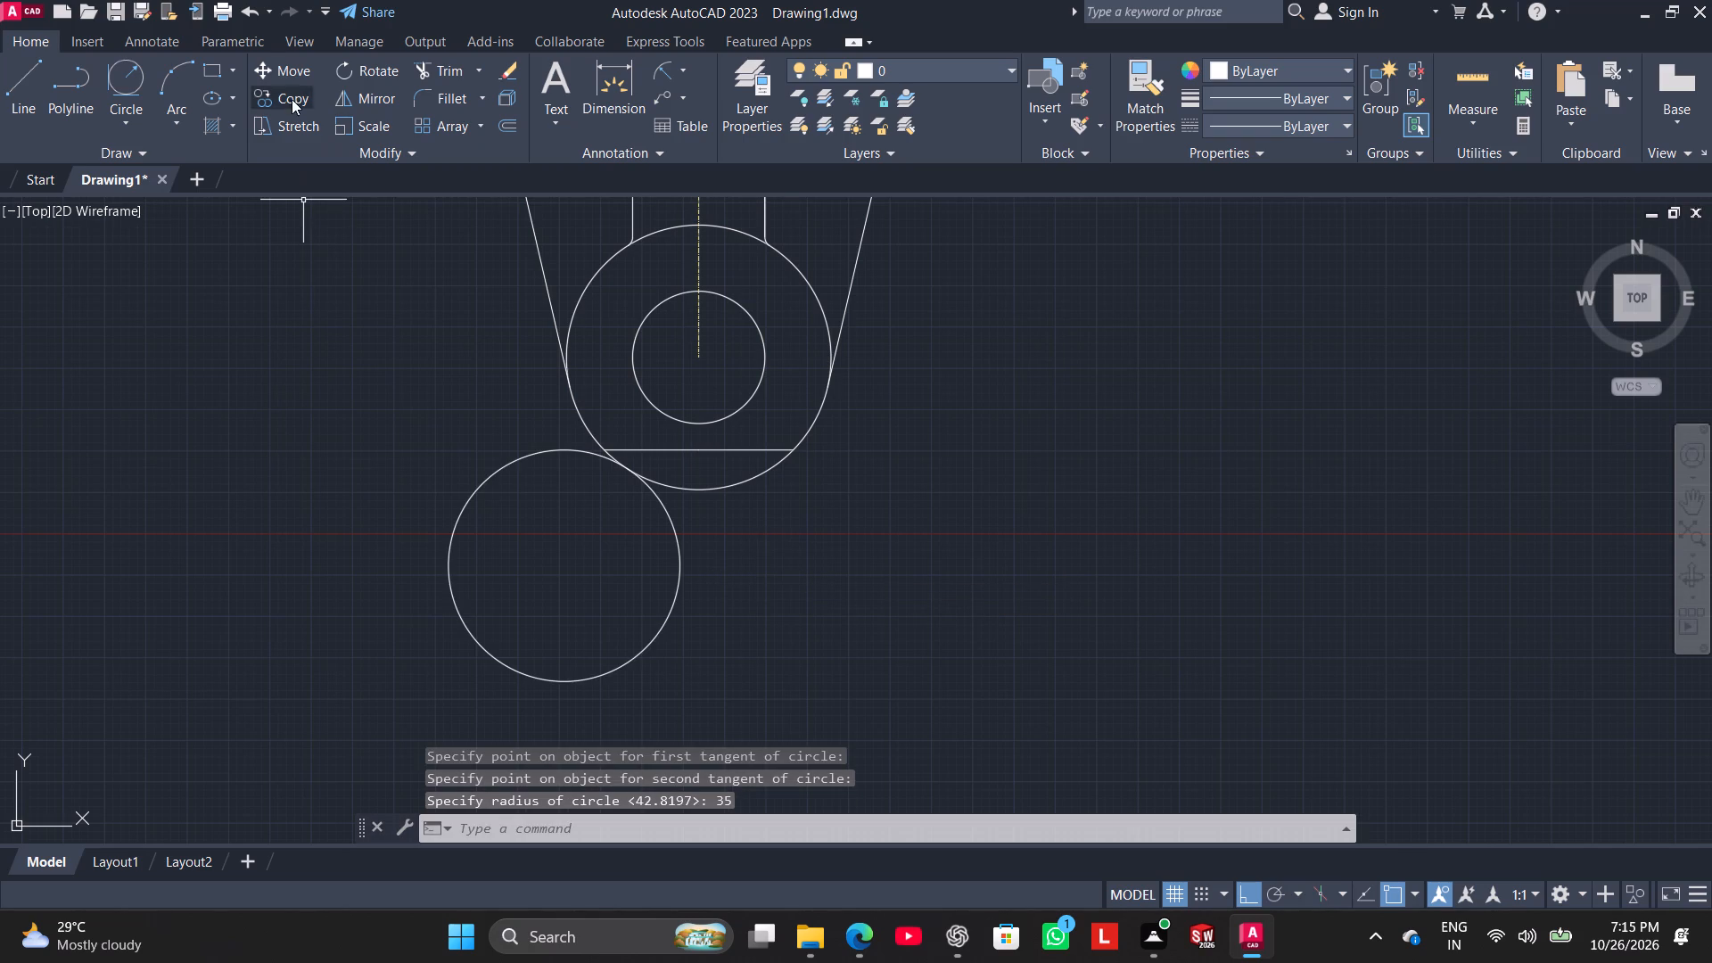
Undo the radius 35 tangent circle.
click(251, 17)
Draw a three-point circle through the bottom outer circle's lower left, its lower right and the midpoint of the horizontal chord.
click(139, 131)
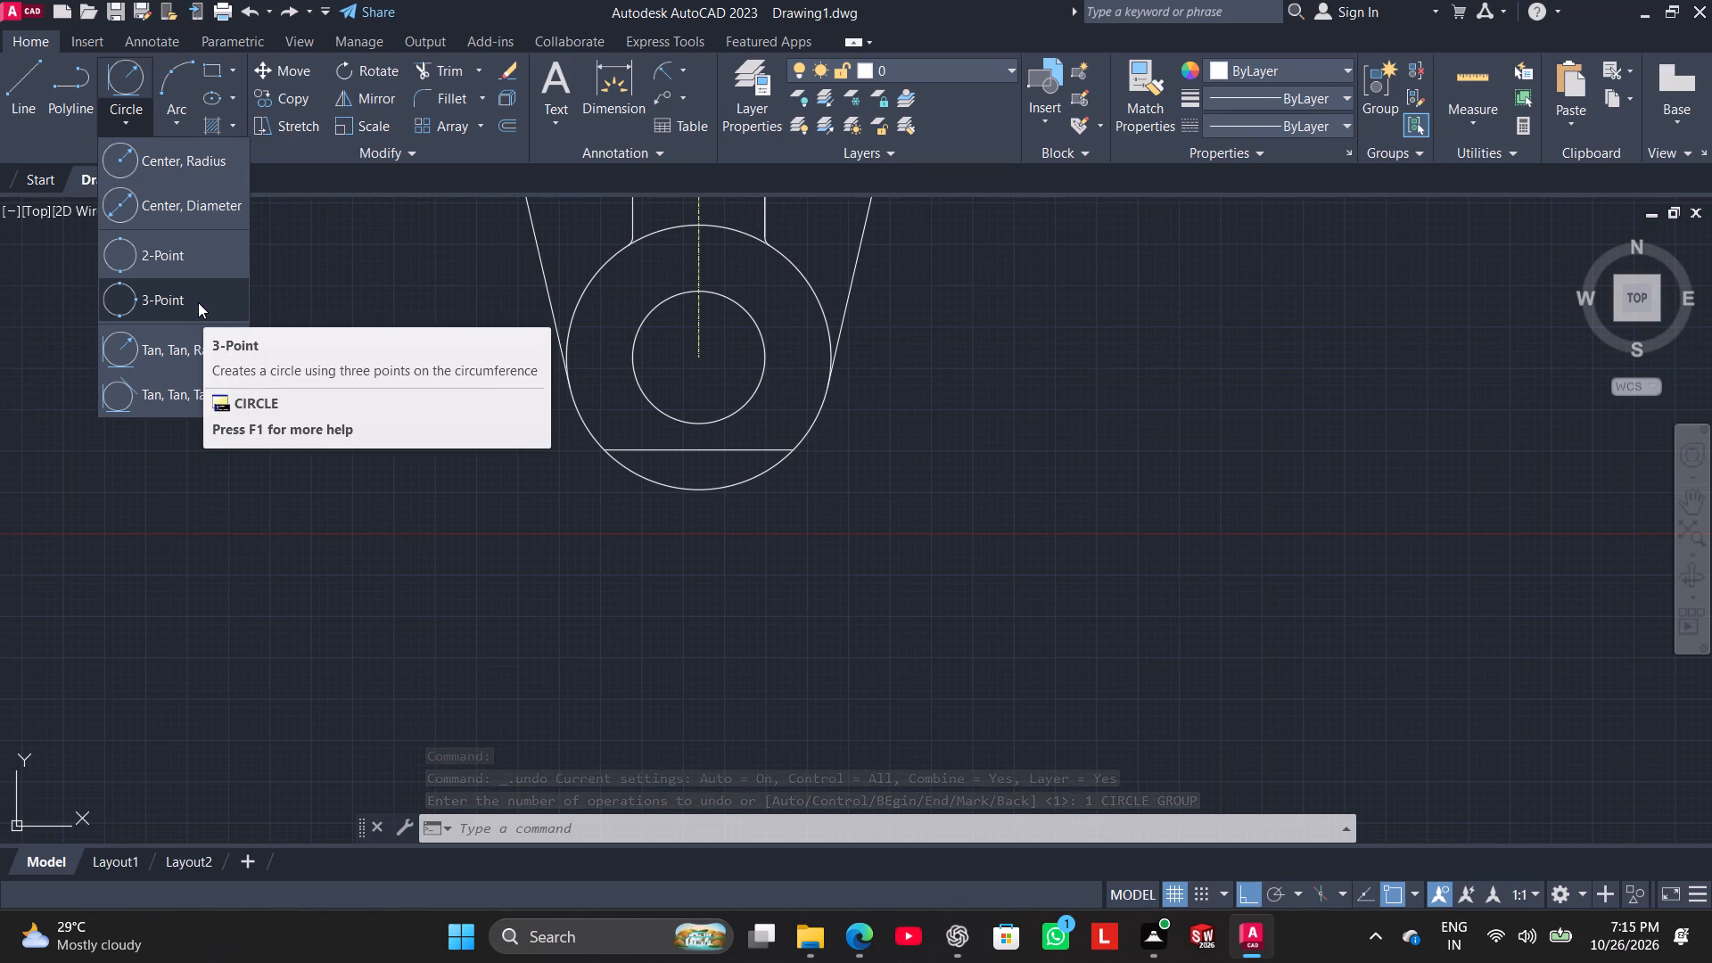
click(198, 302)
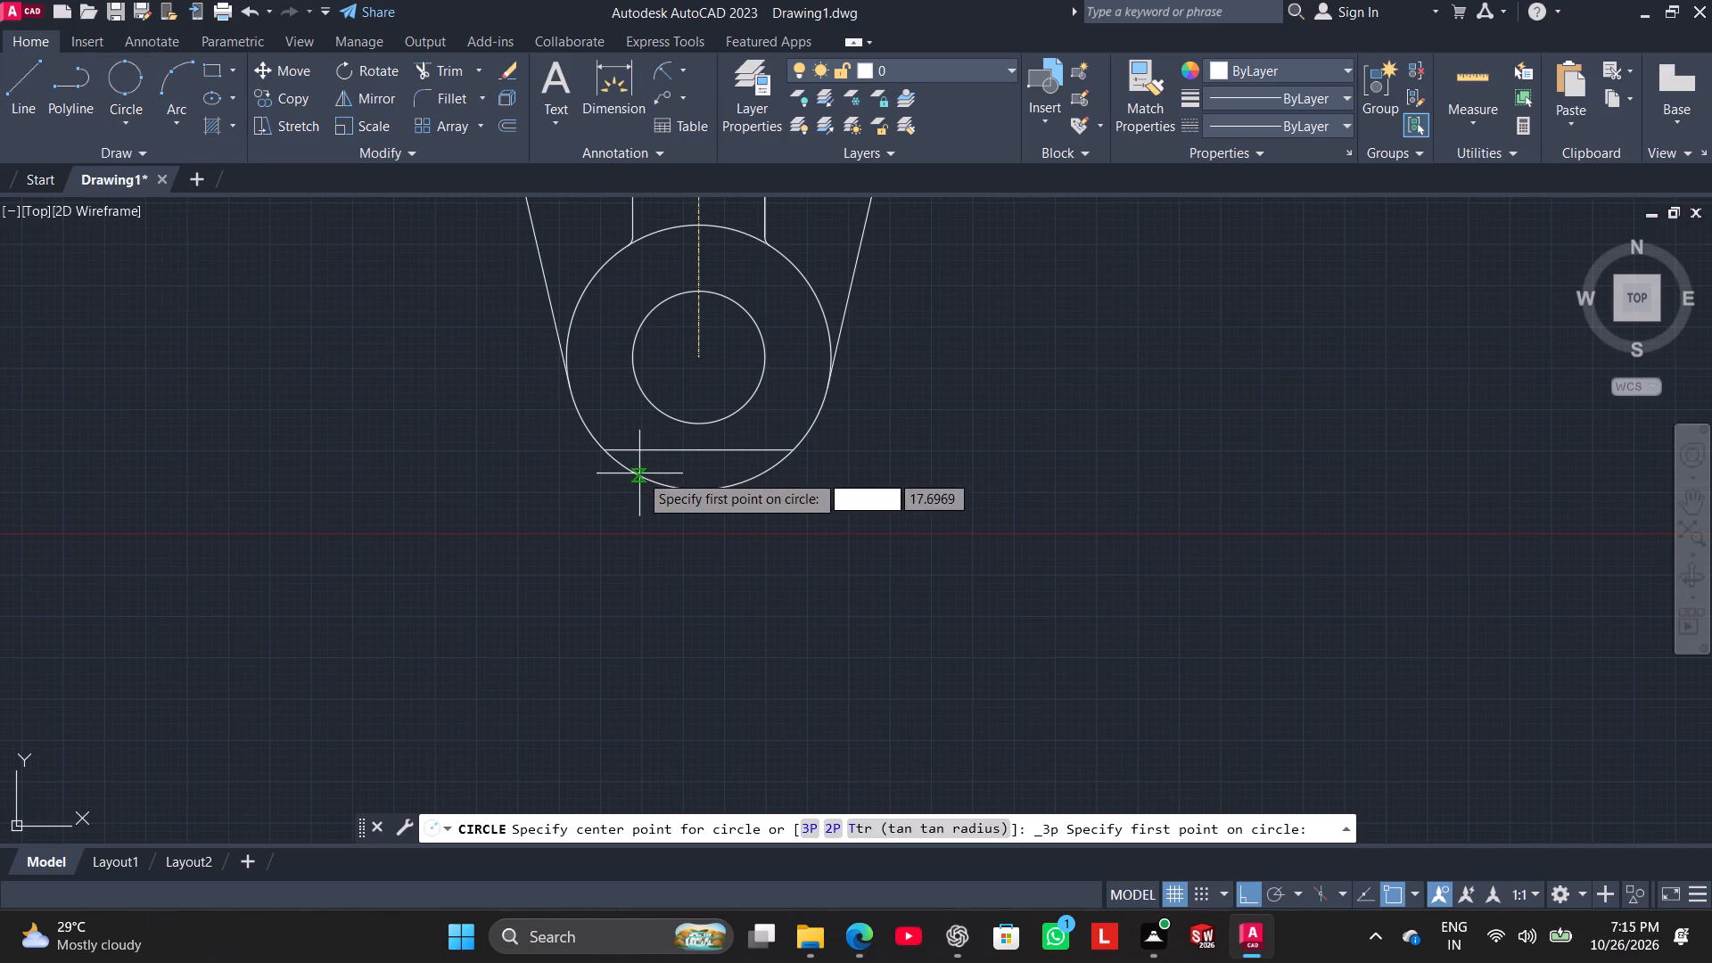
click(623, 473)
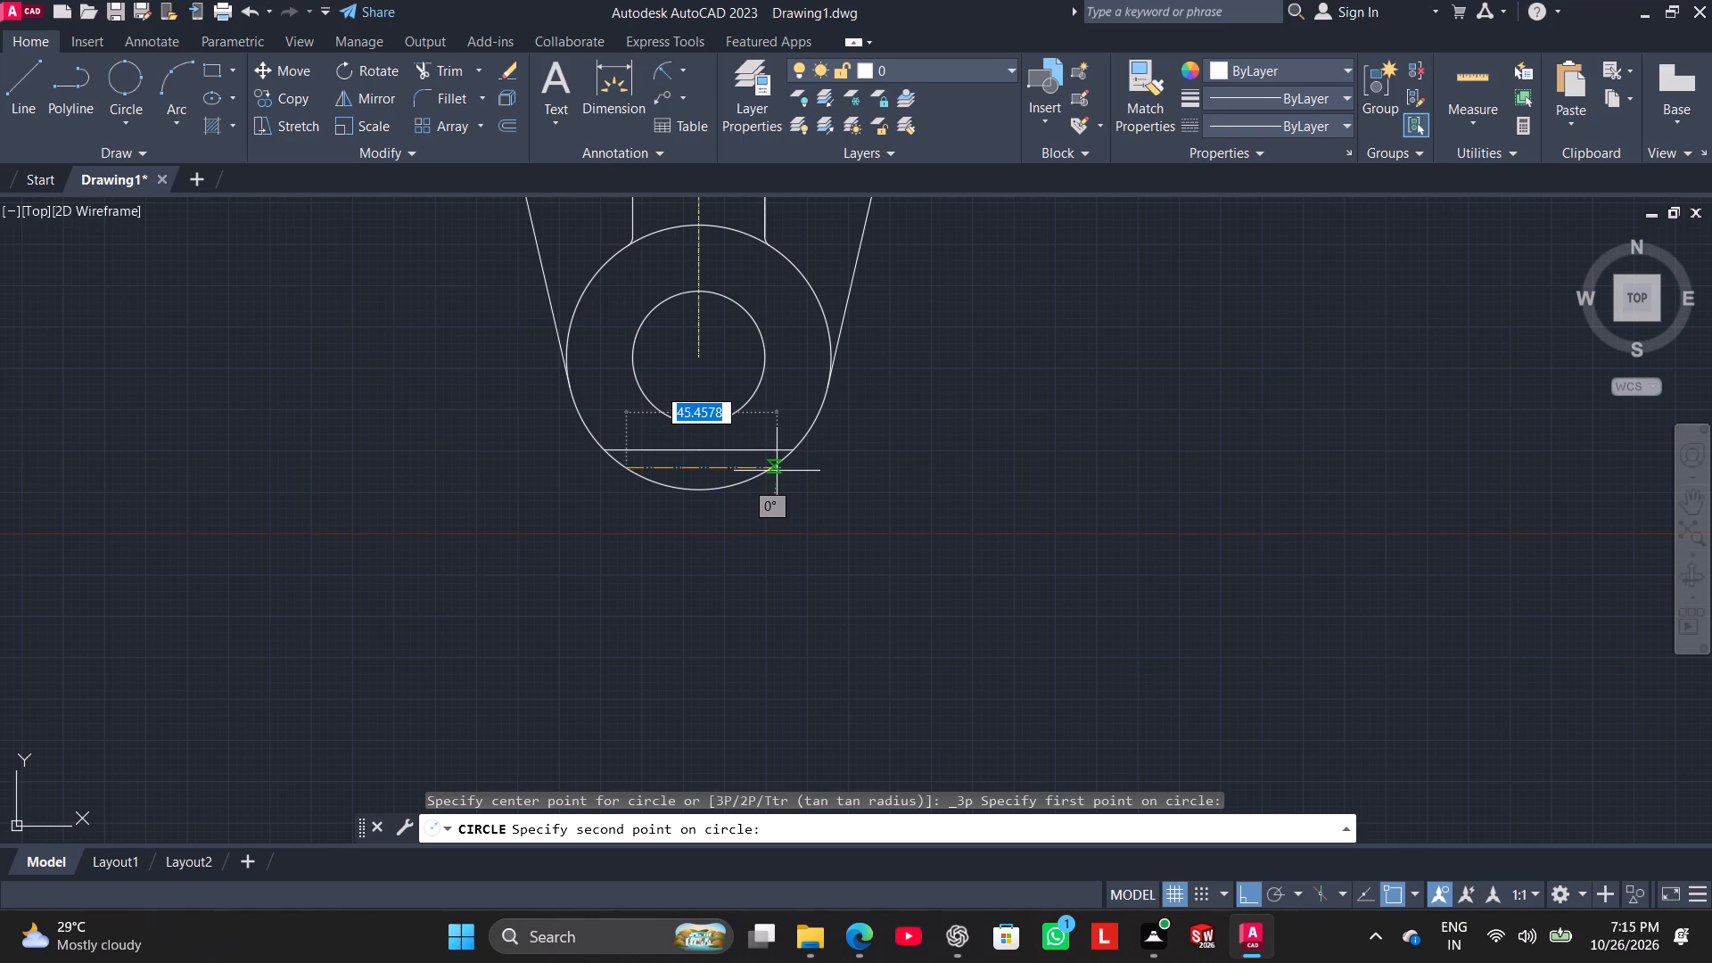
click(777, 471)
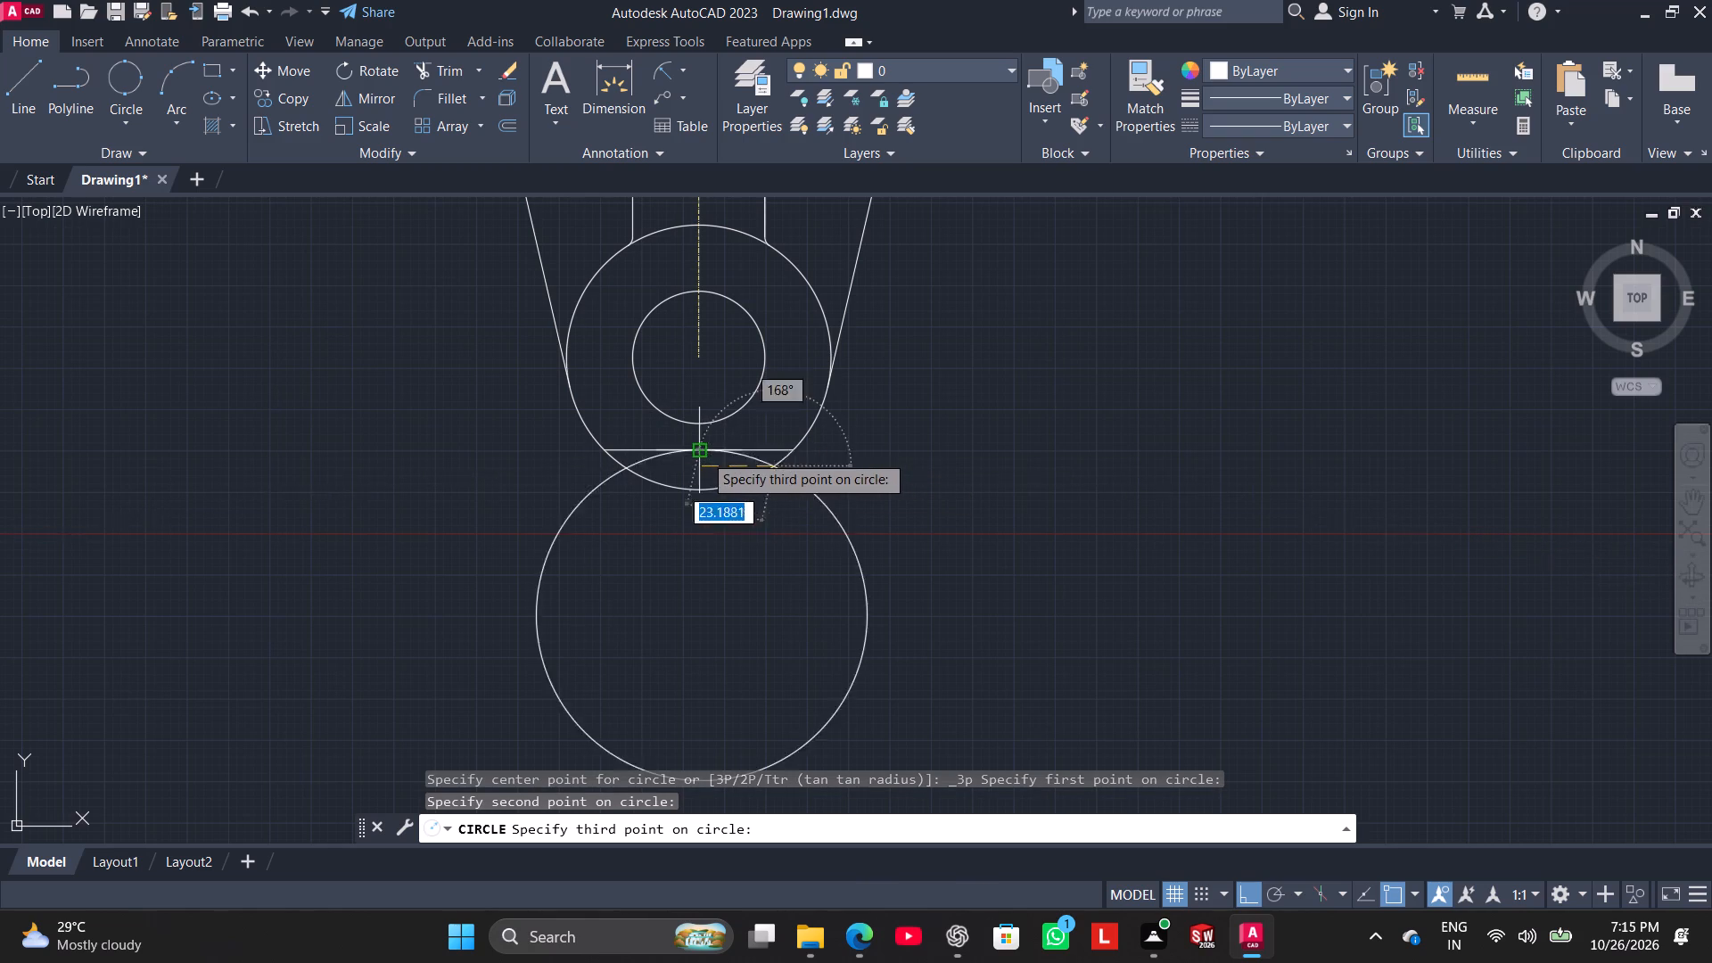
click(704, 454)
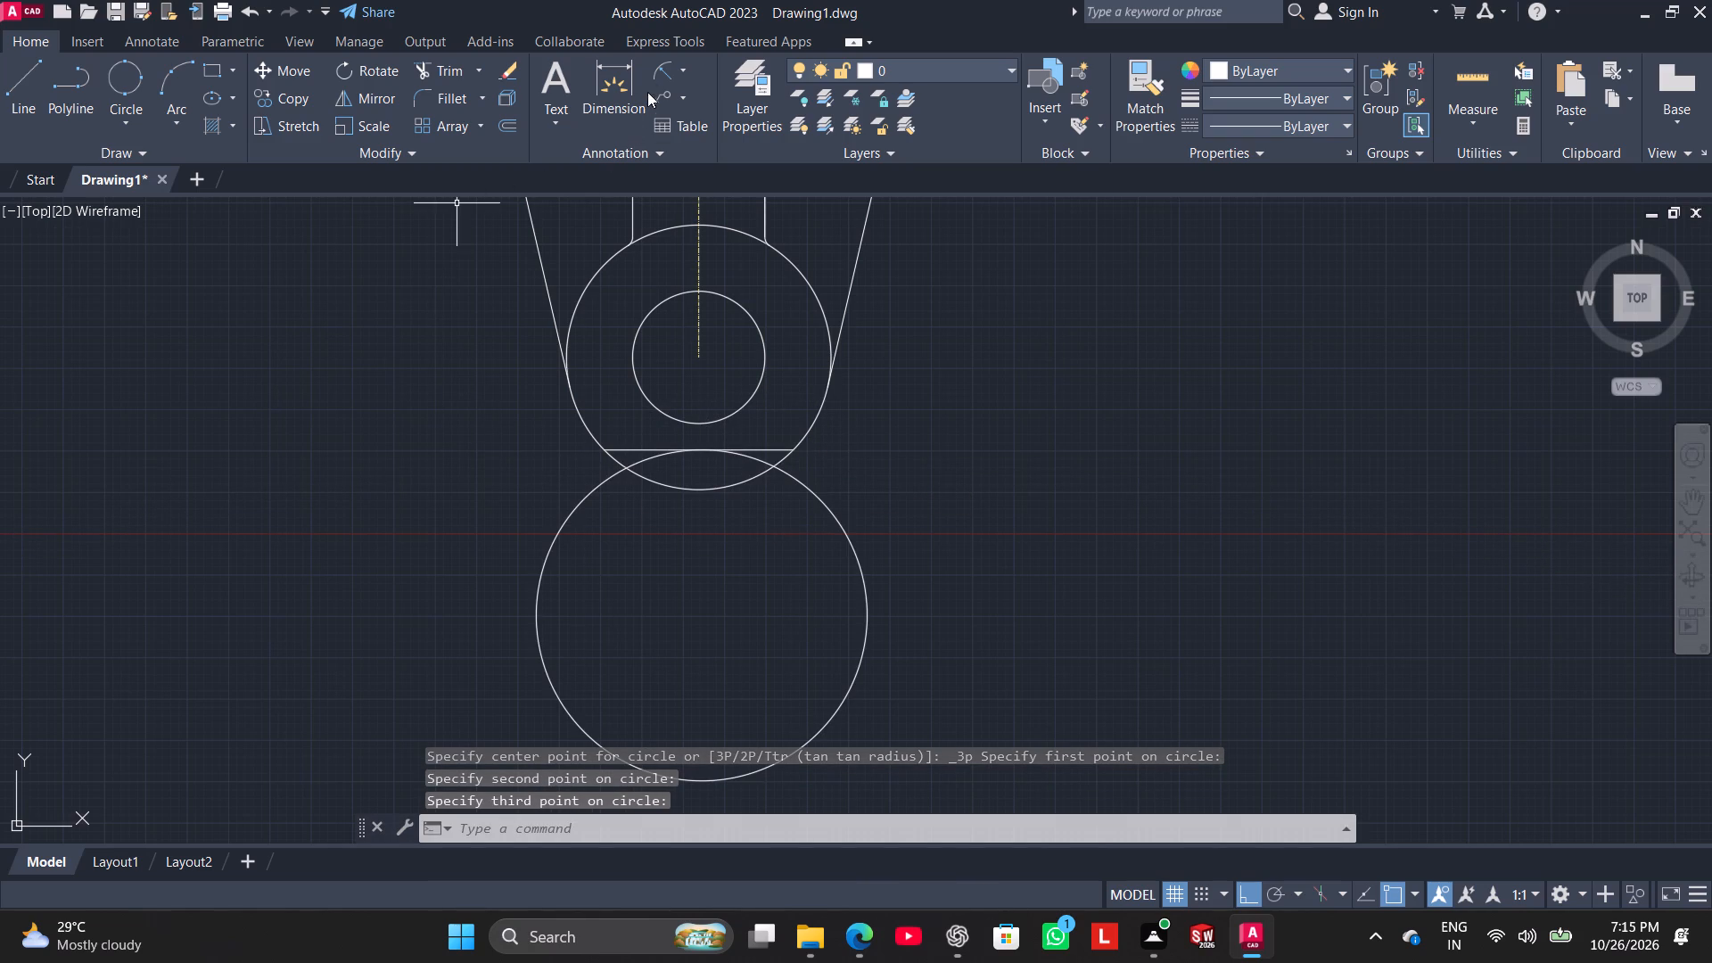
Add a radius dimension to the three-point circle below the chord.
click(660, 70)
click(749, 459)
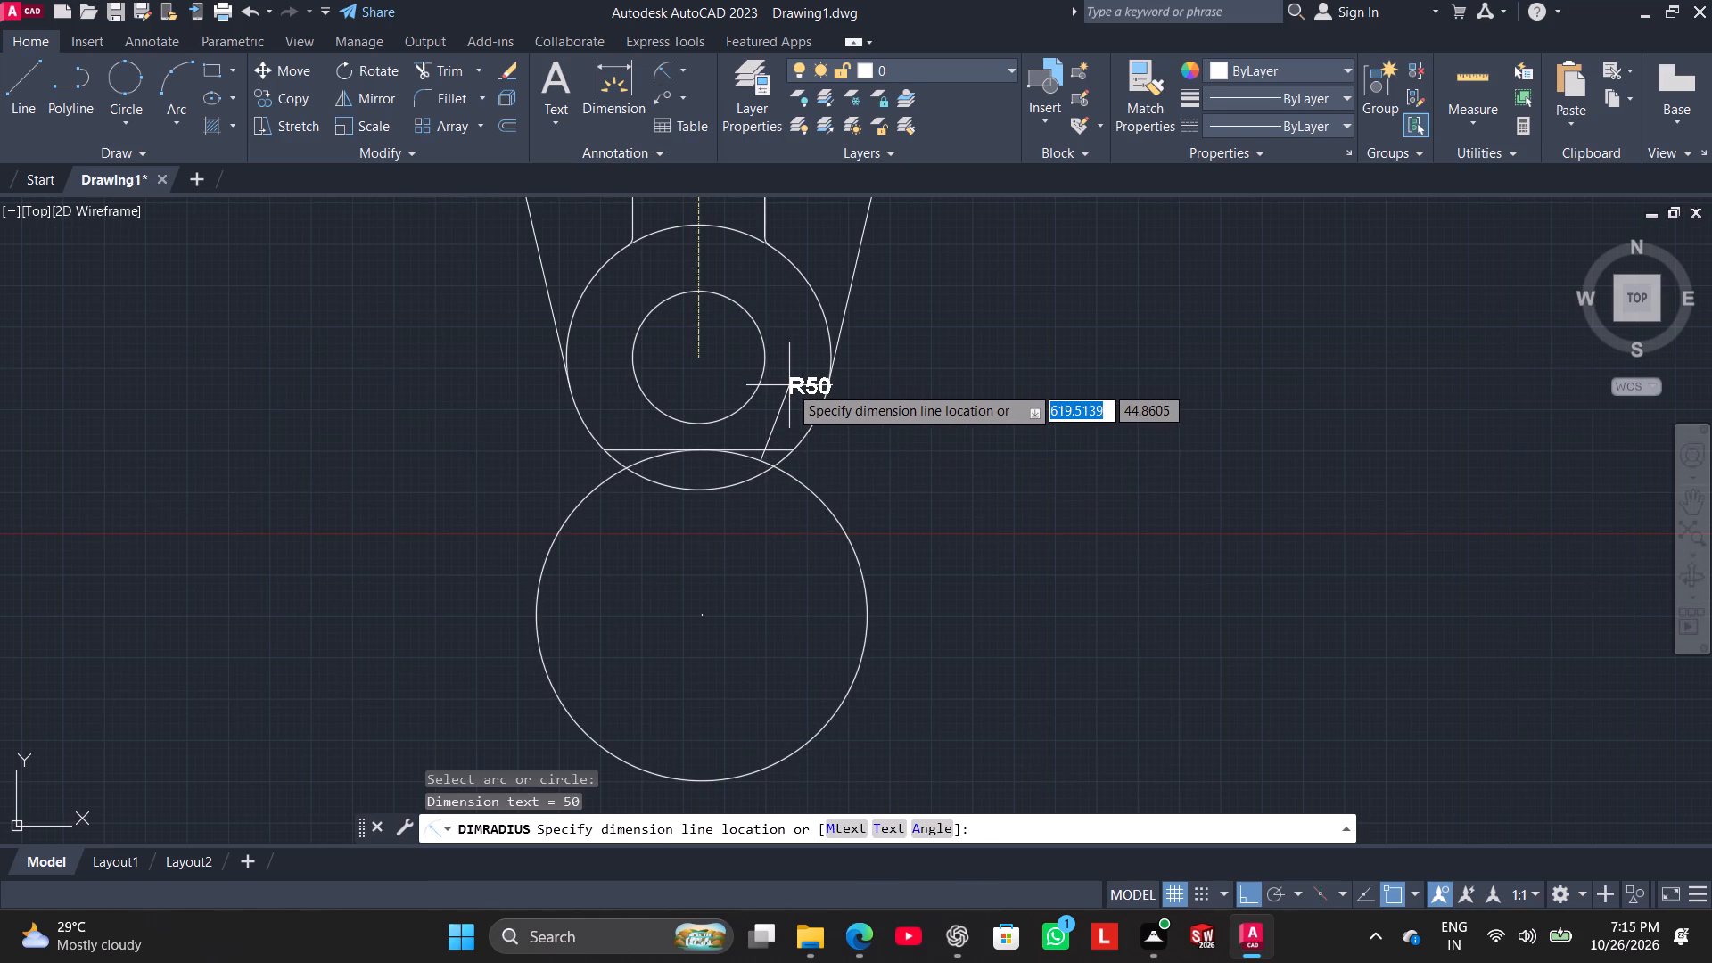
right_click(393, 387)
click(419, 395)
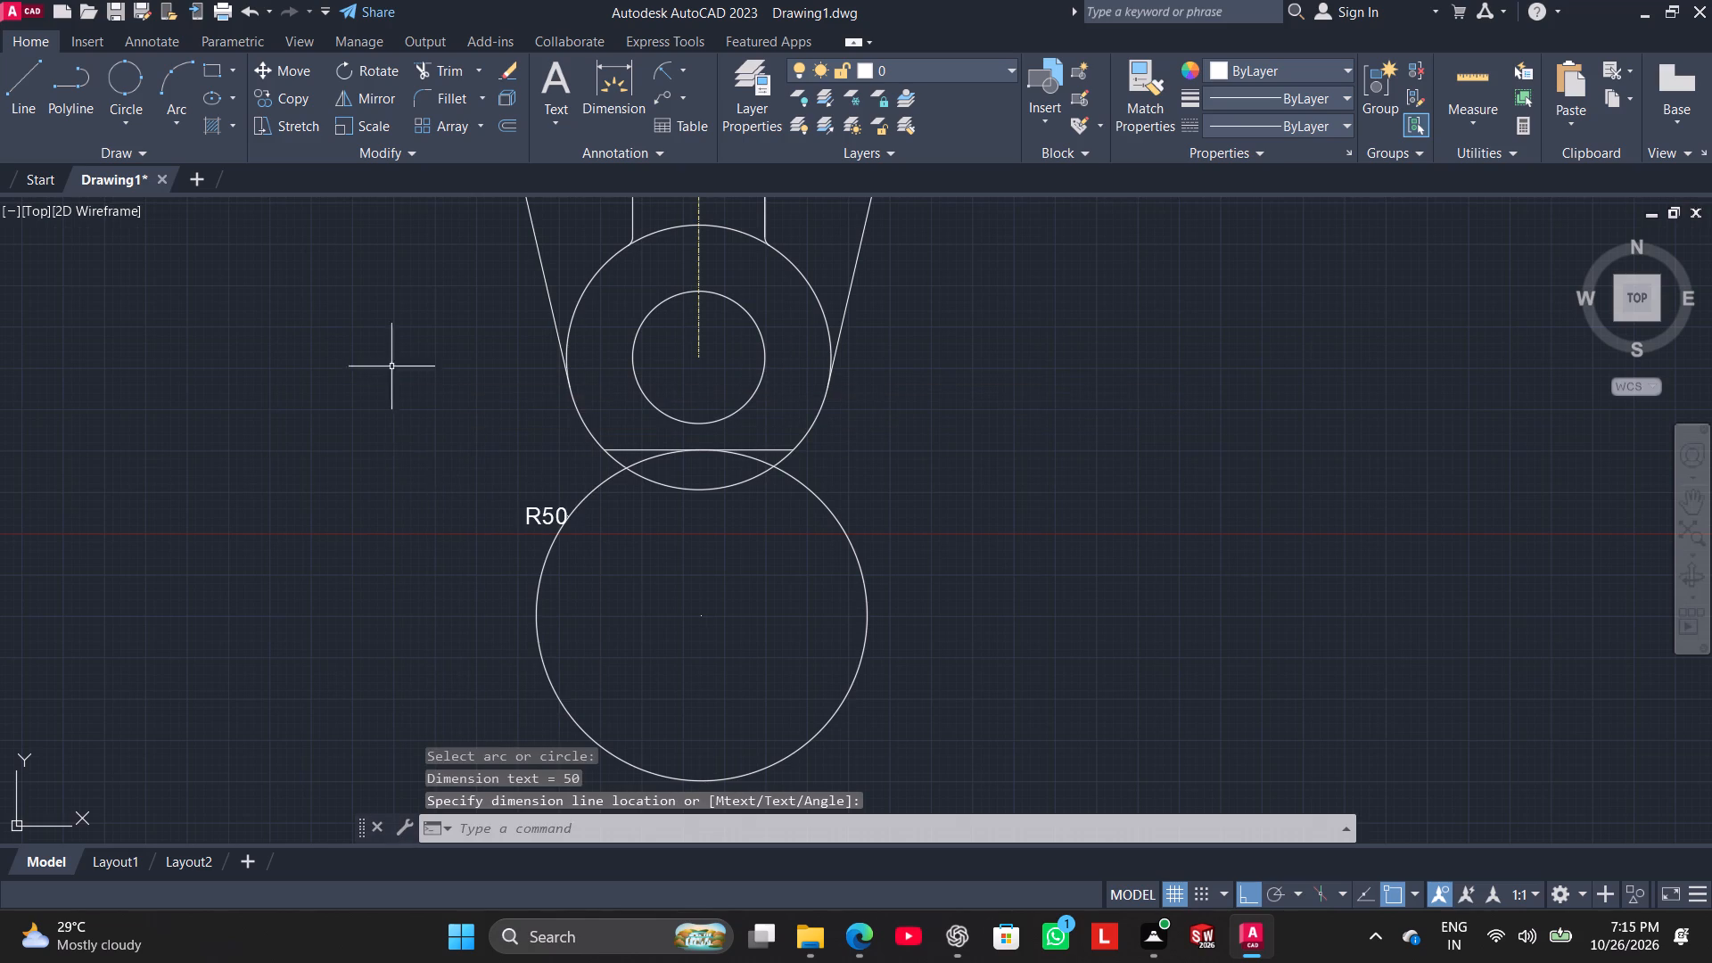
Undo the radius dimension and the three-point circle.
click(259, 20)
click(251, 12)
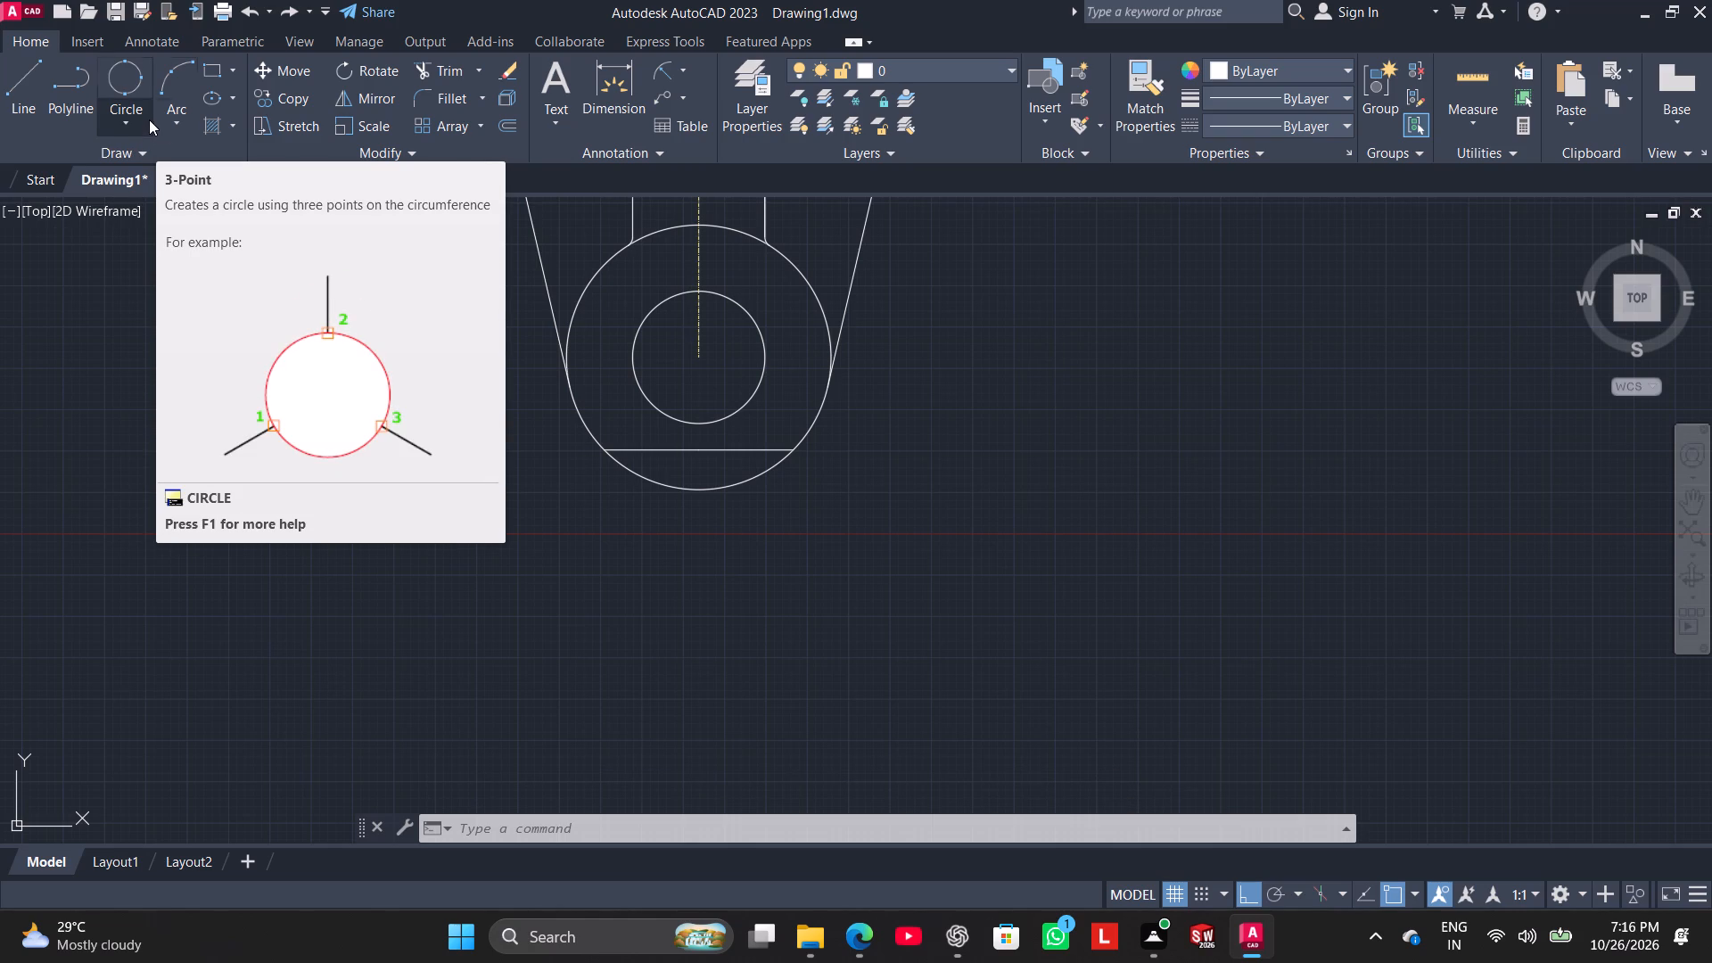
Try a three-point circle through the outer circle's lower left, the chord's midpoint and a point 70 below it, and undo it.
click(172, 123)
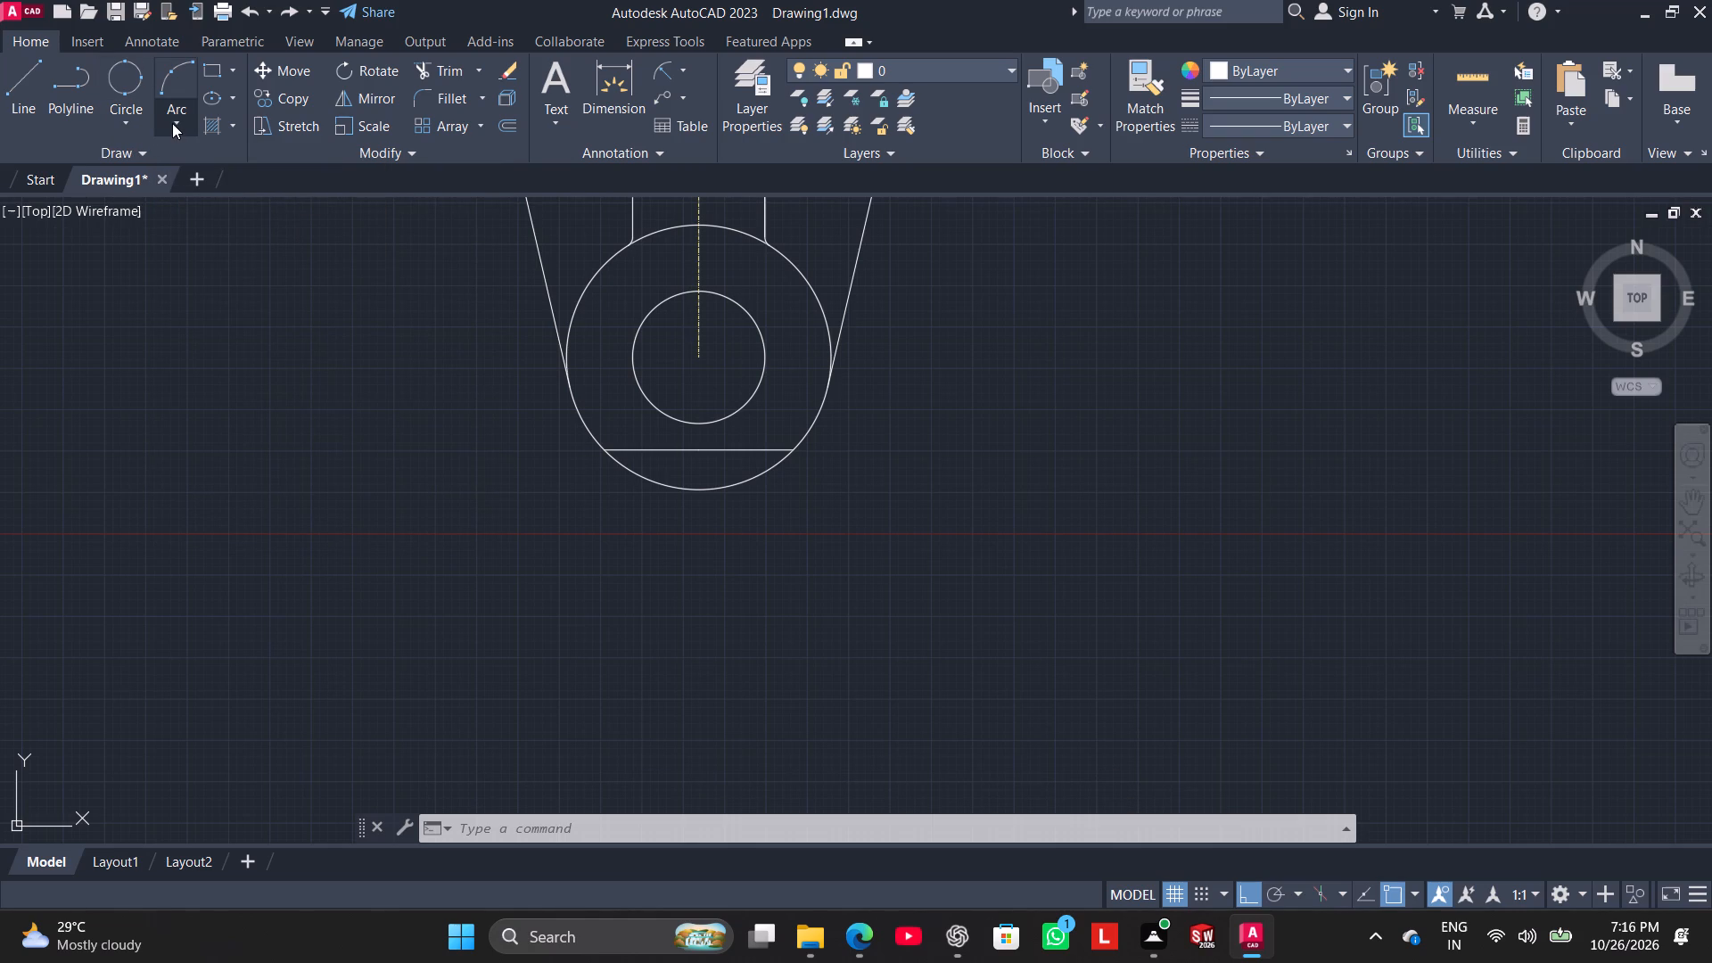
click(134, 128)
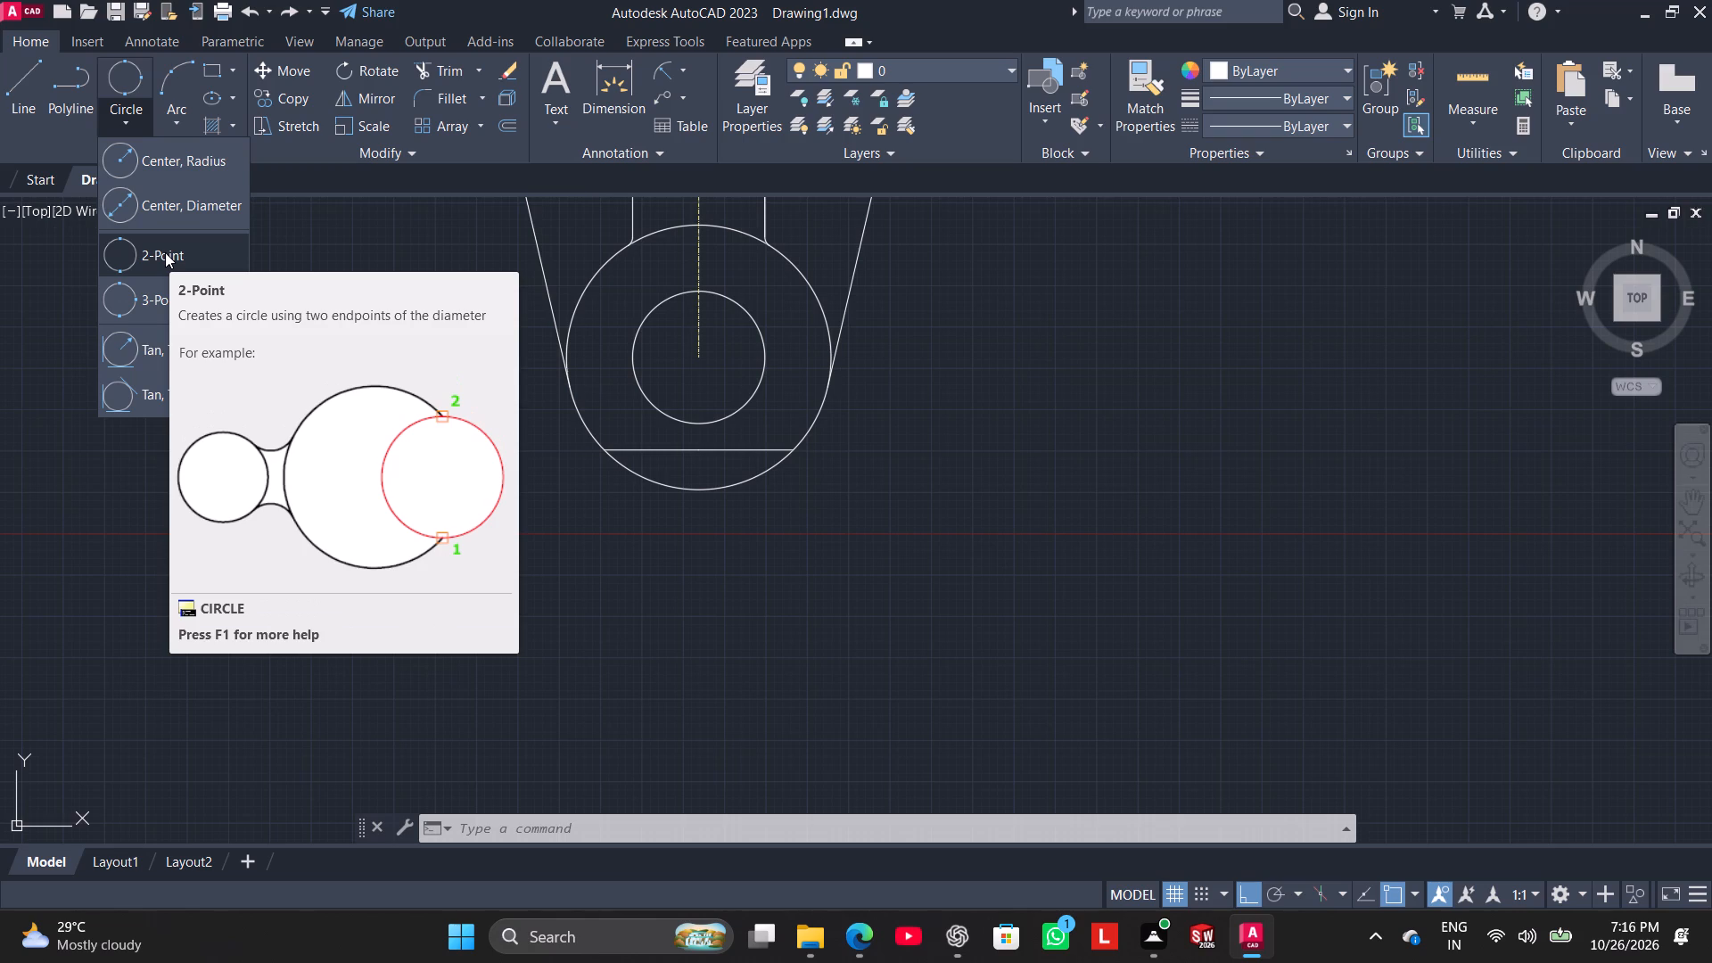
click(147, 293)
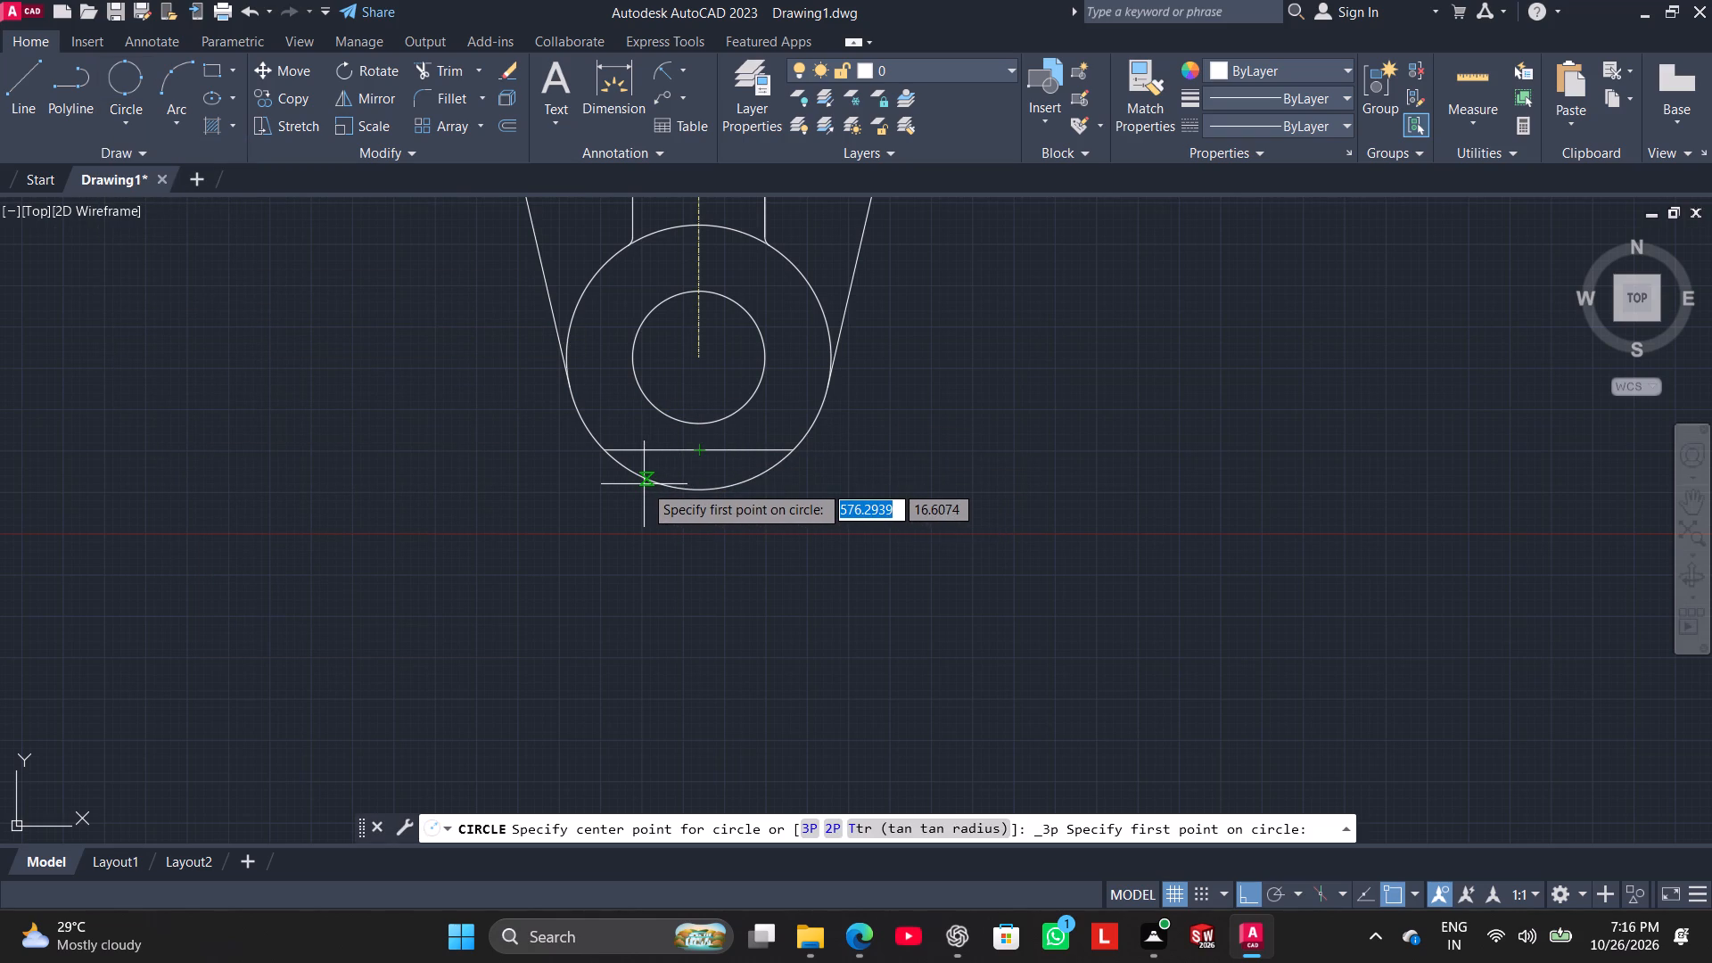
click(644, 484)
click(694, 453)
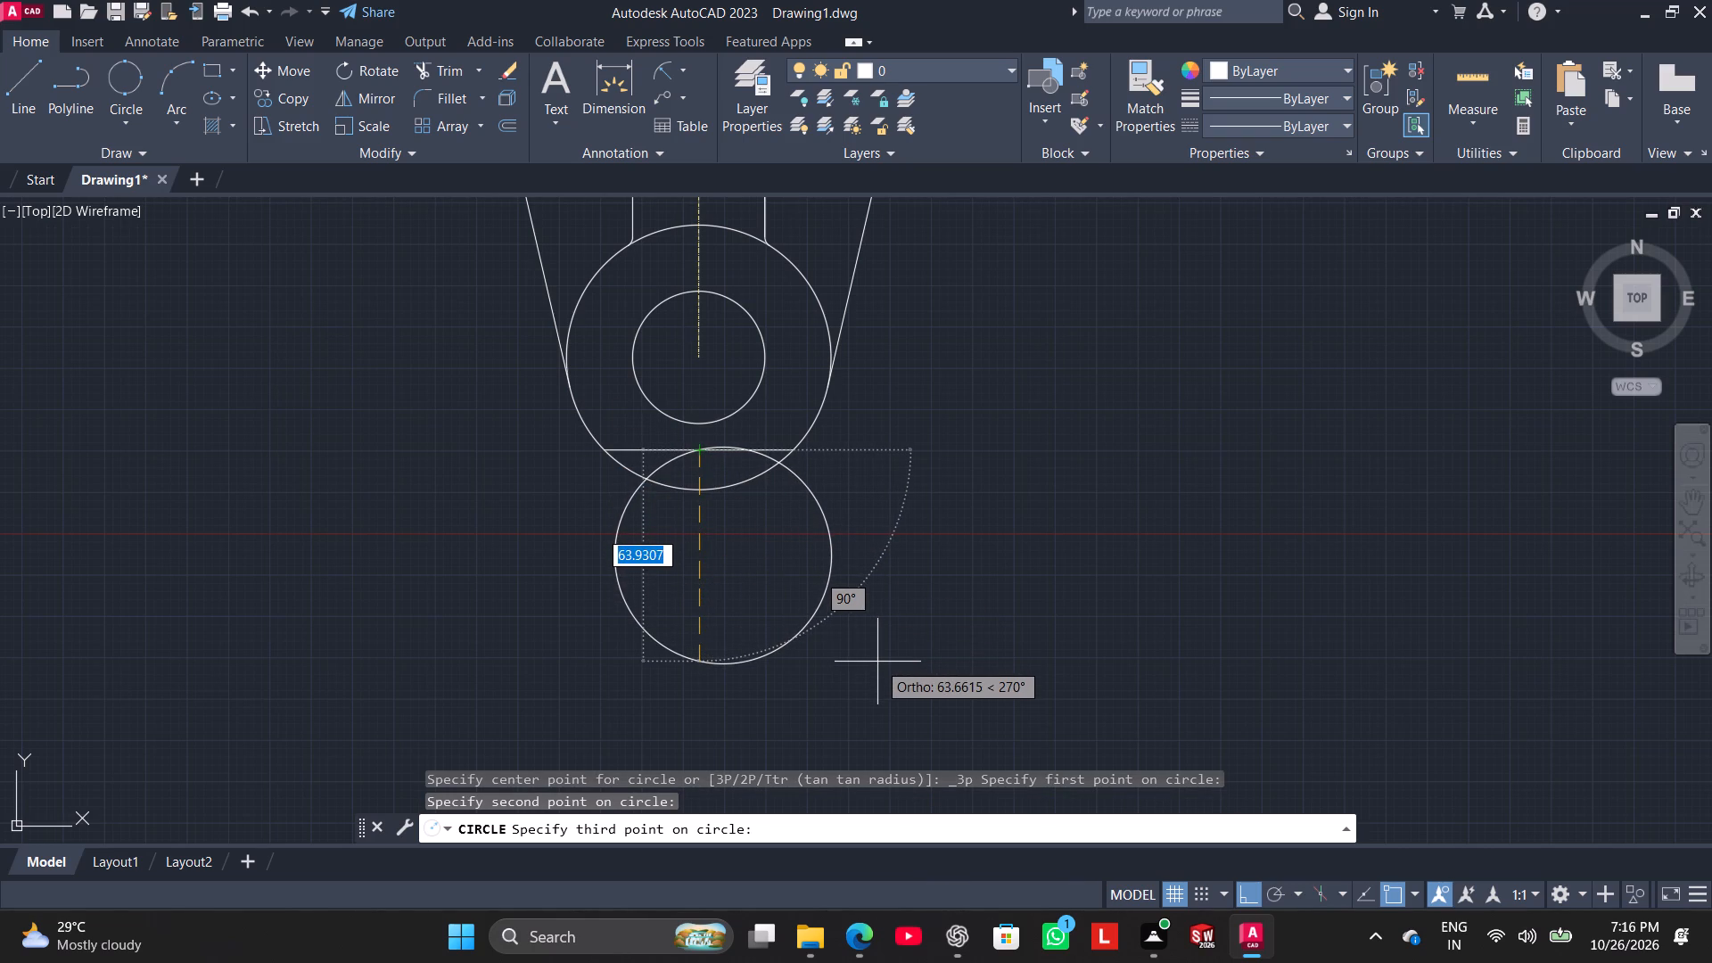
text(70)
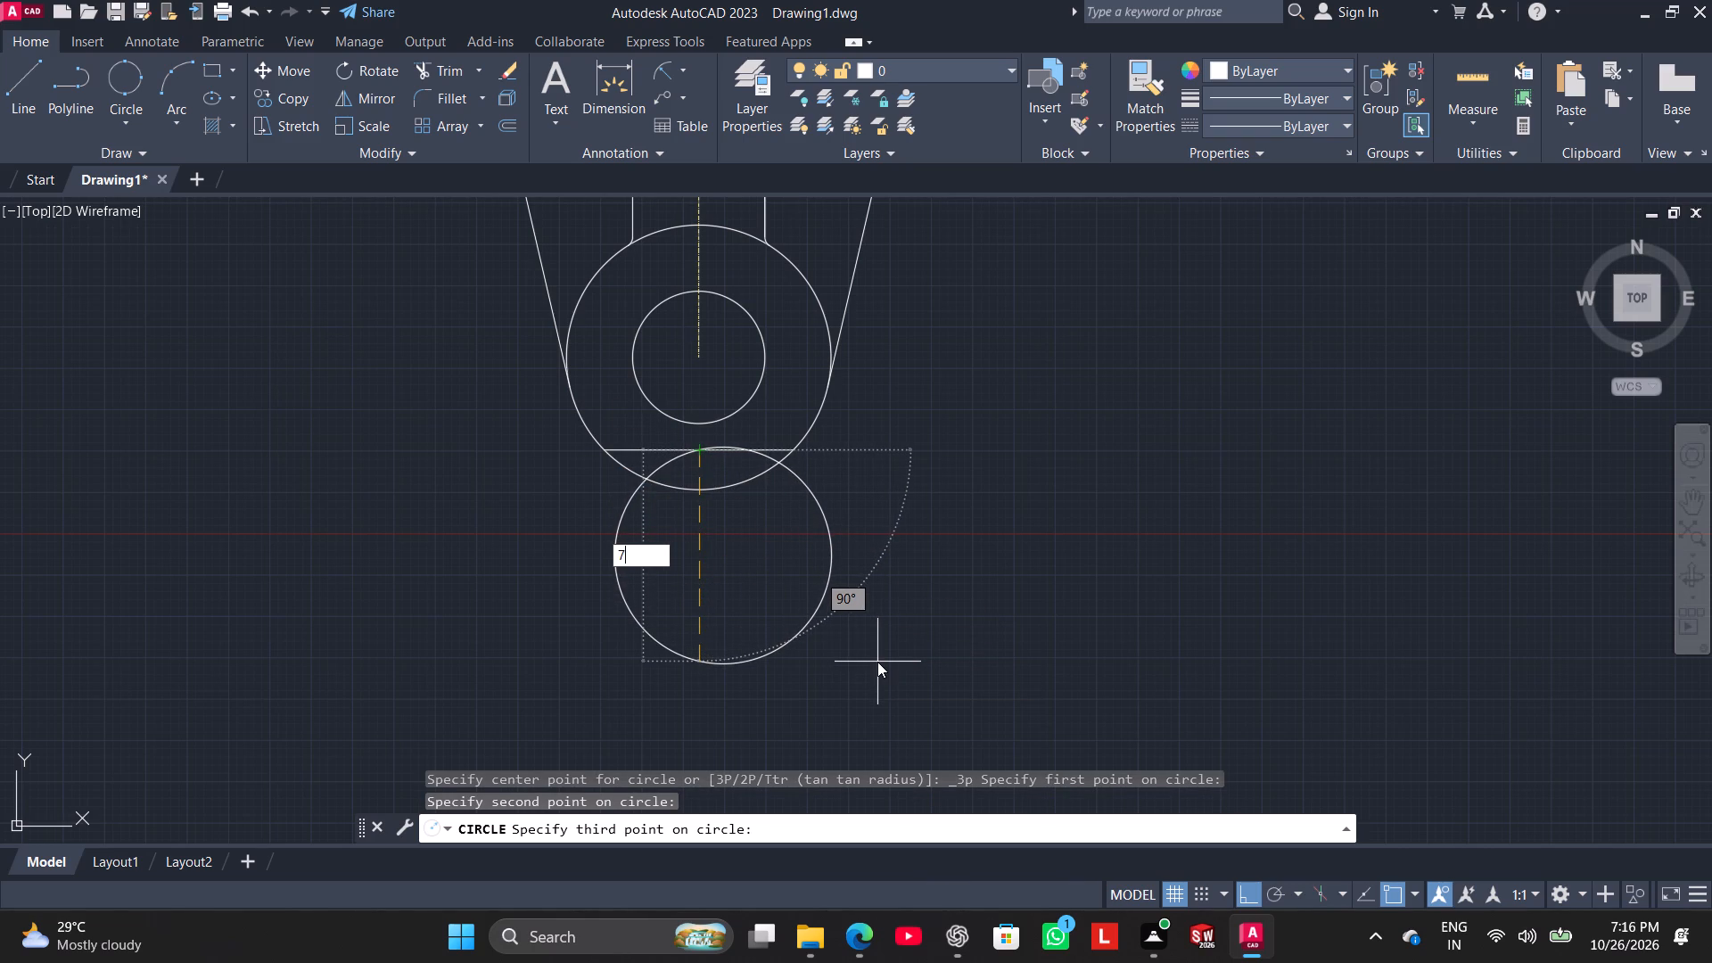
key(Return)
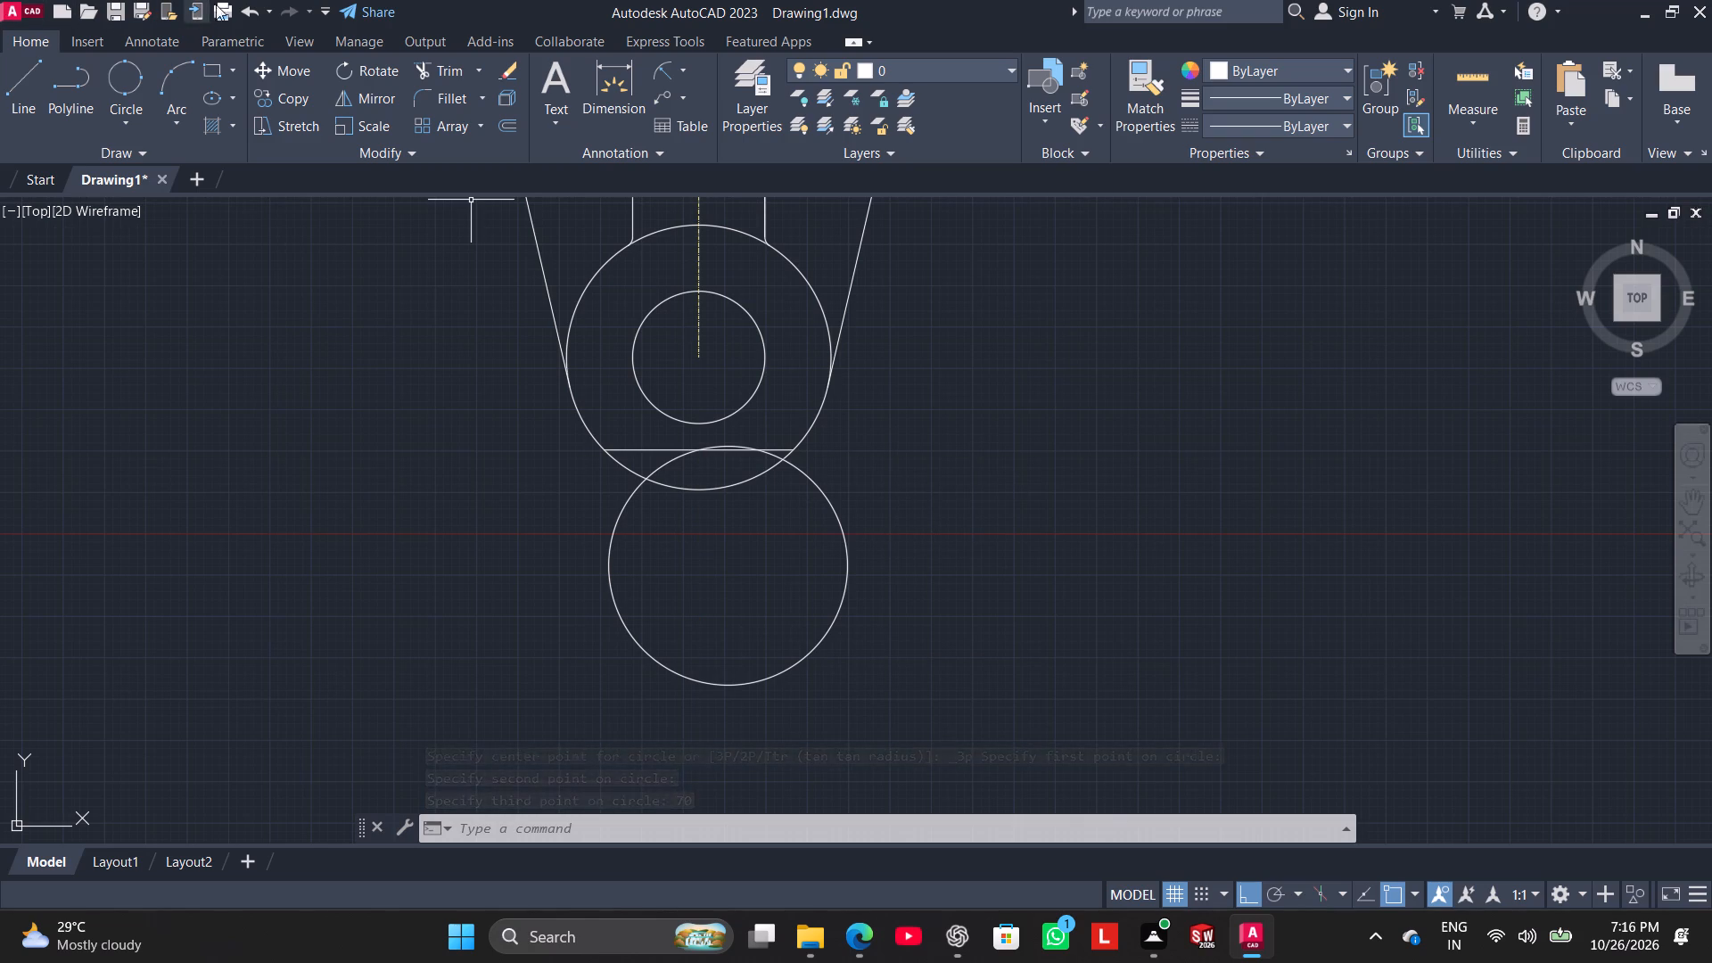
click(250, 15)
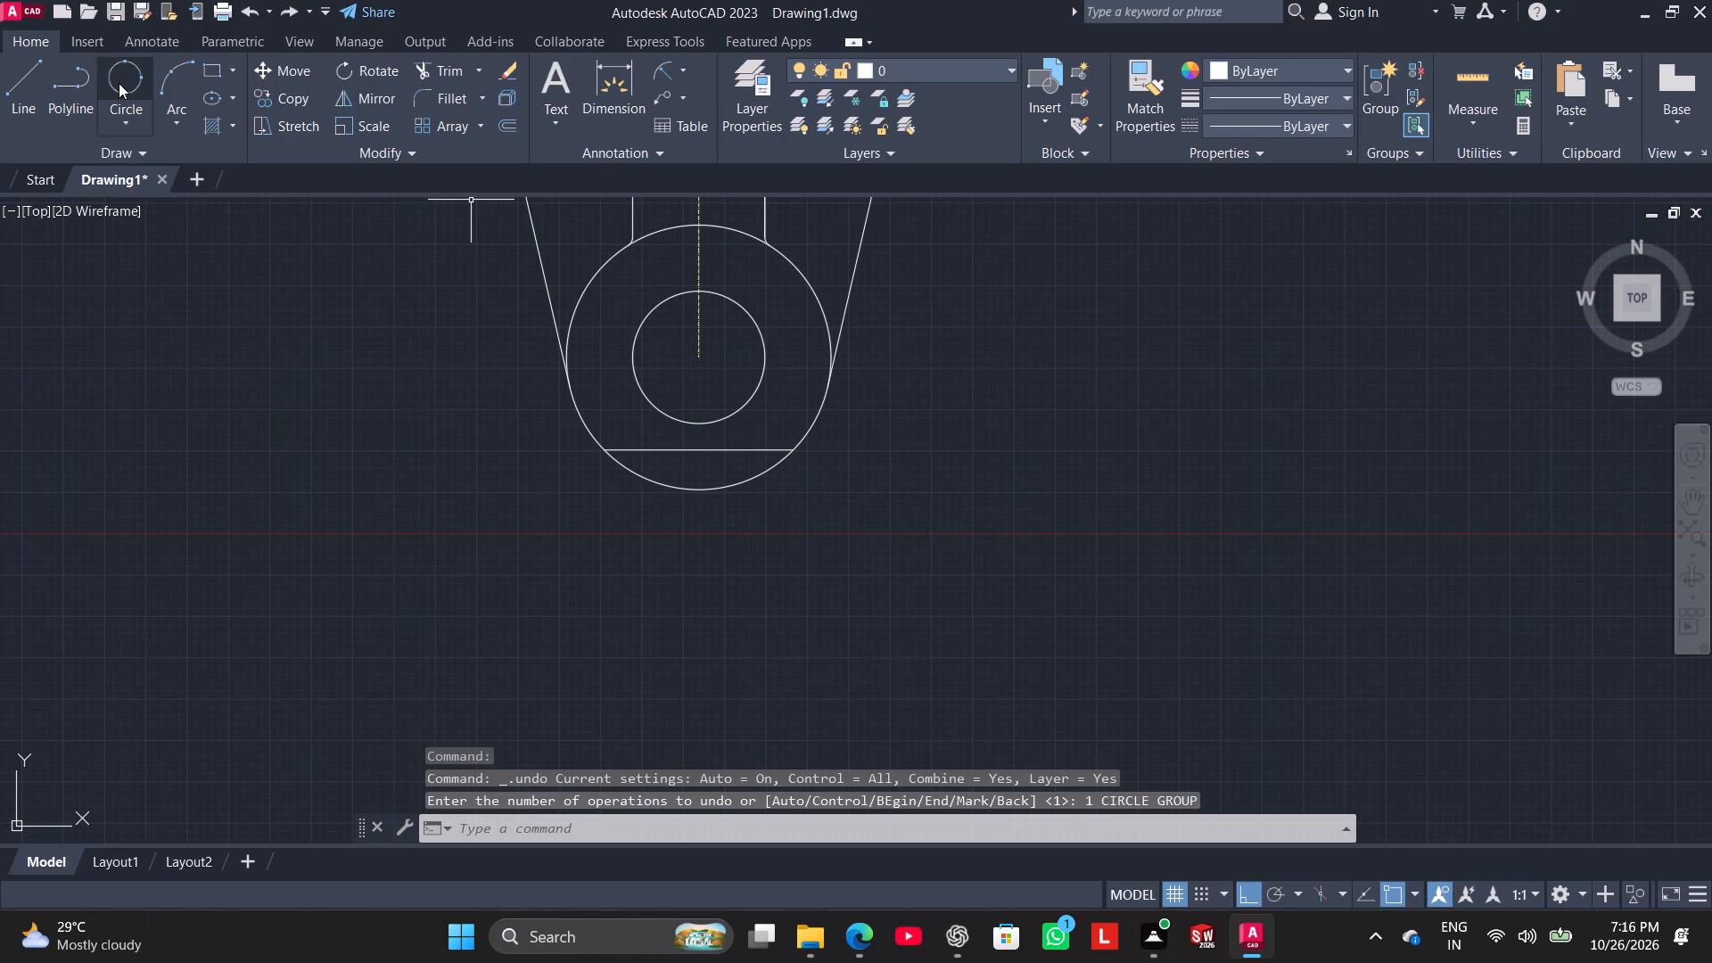
Draw a three-point circle through the bottom outer circle's lower left, the chord's midpoint and a point 70 straight below that midpoint.
click(119, 83)
click(626, 475)
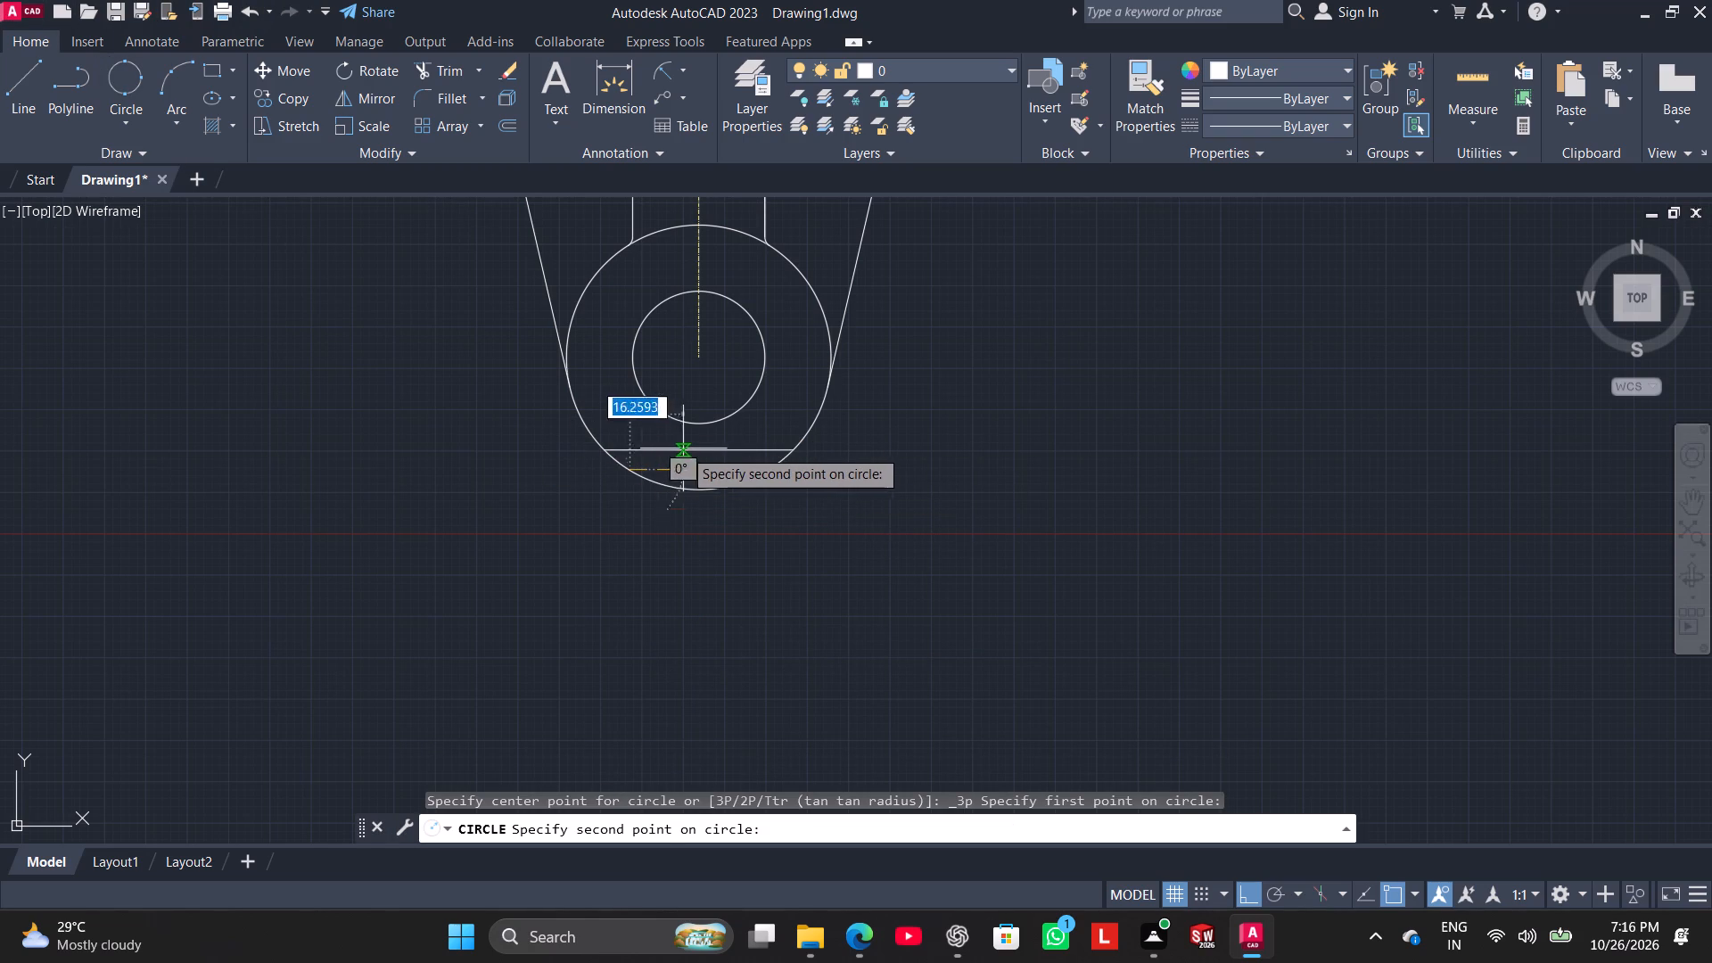
click(703, 447)
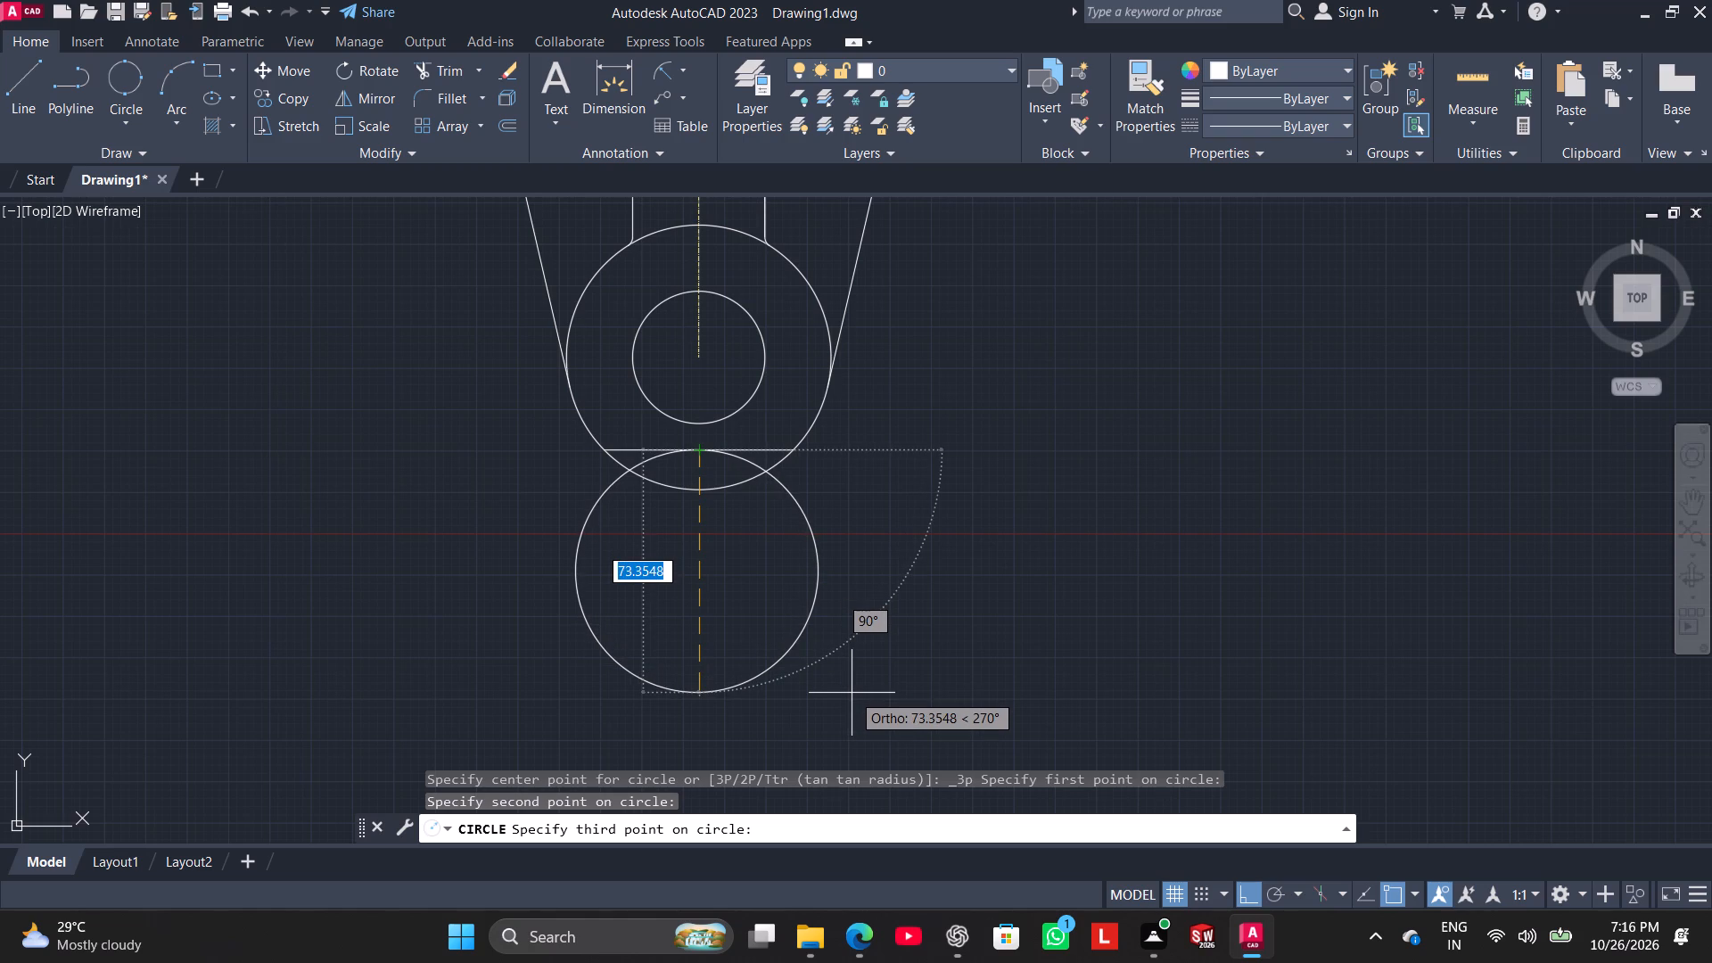
text(70)
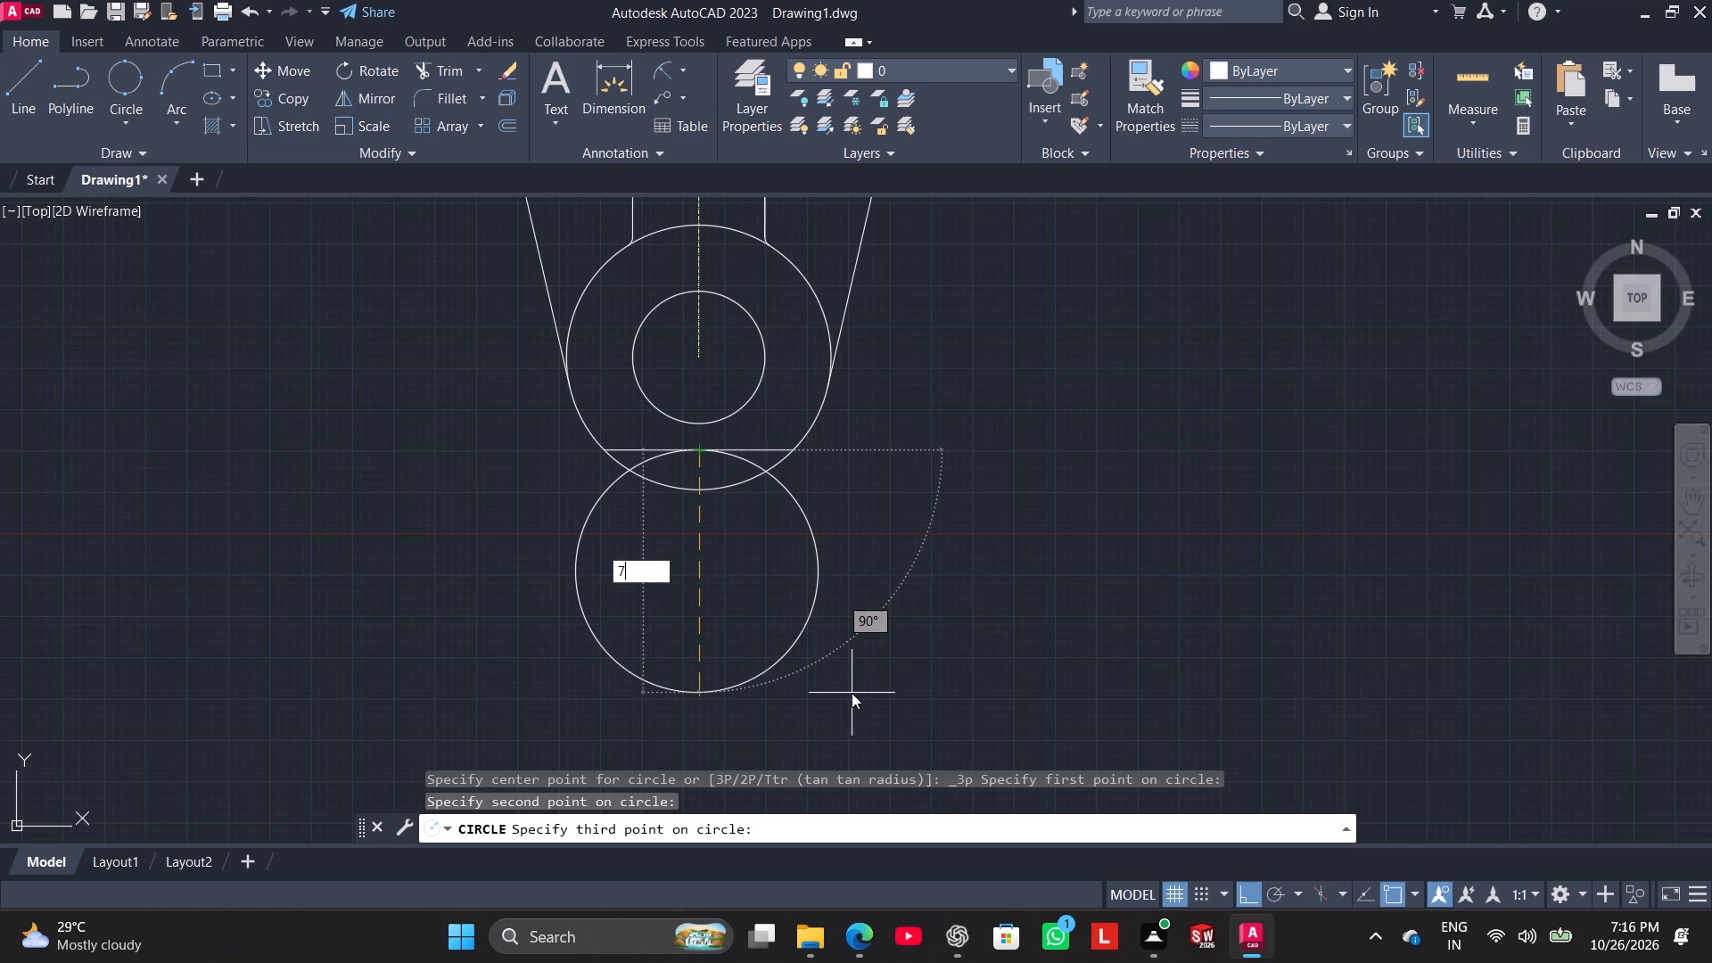
key(Return)
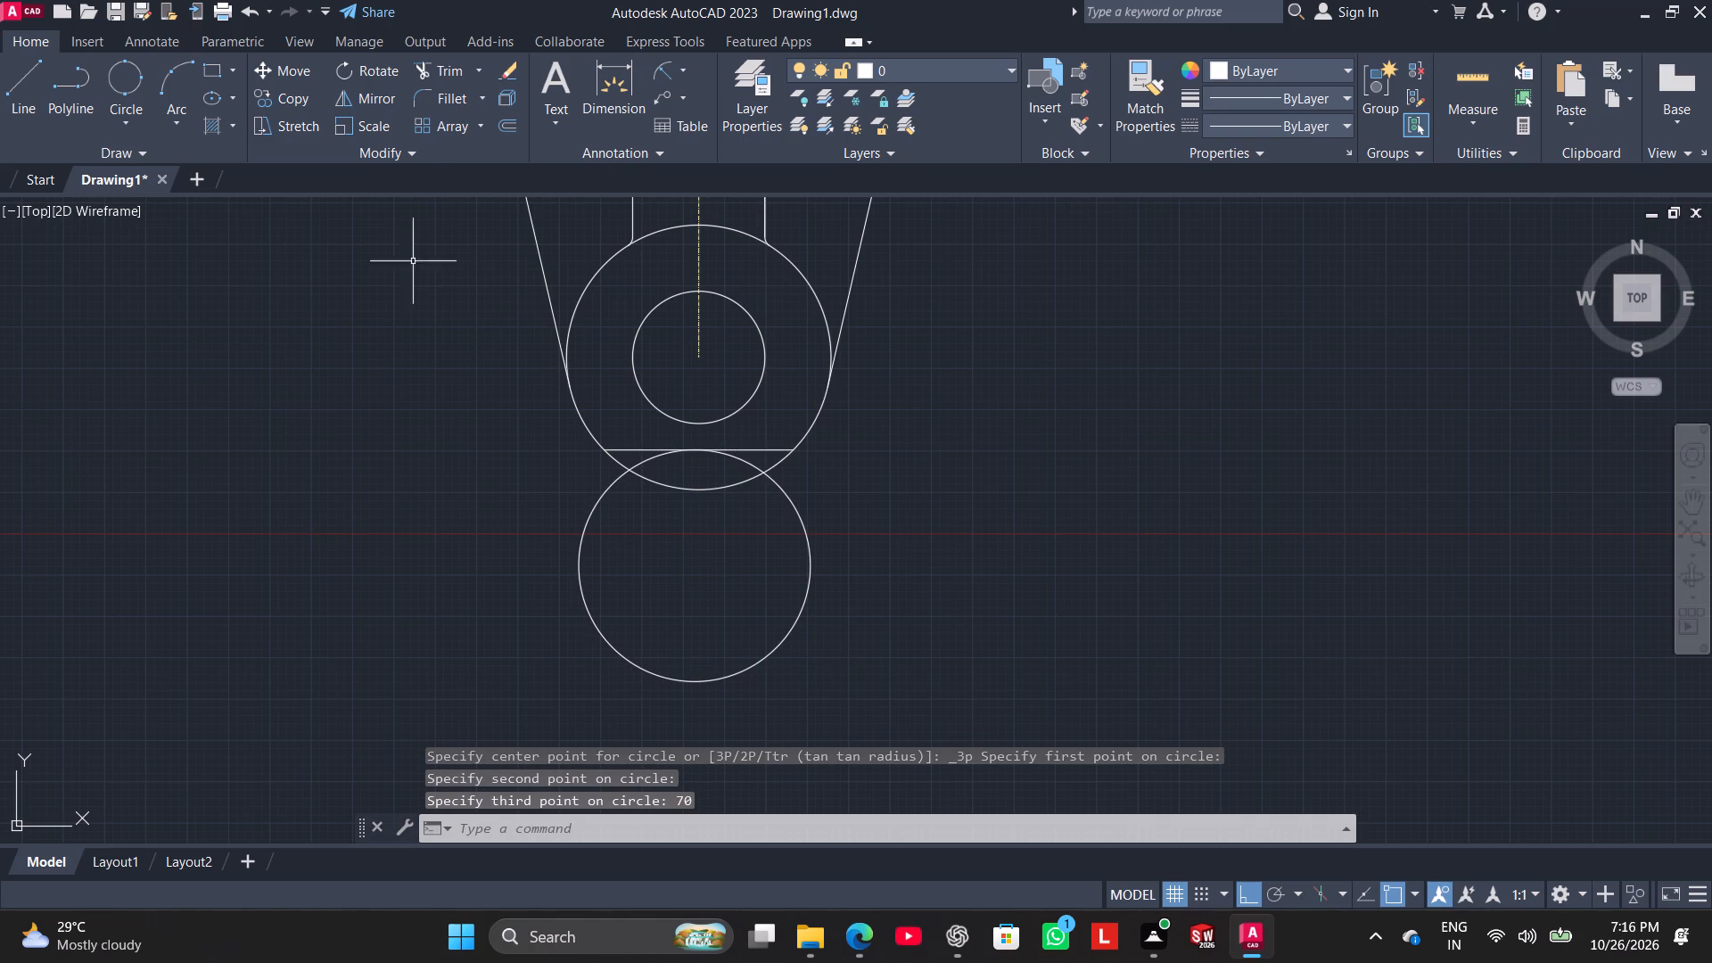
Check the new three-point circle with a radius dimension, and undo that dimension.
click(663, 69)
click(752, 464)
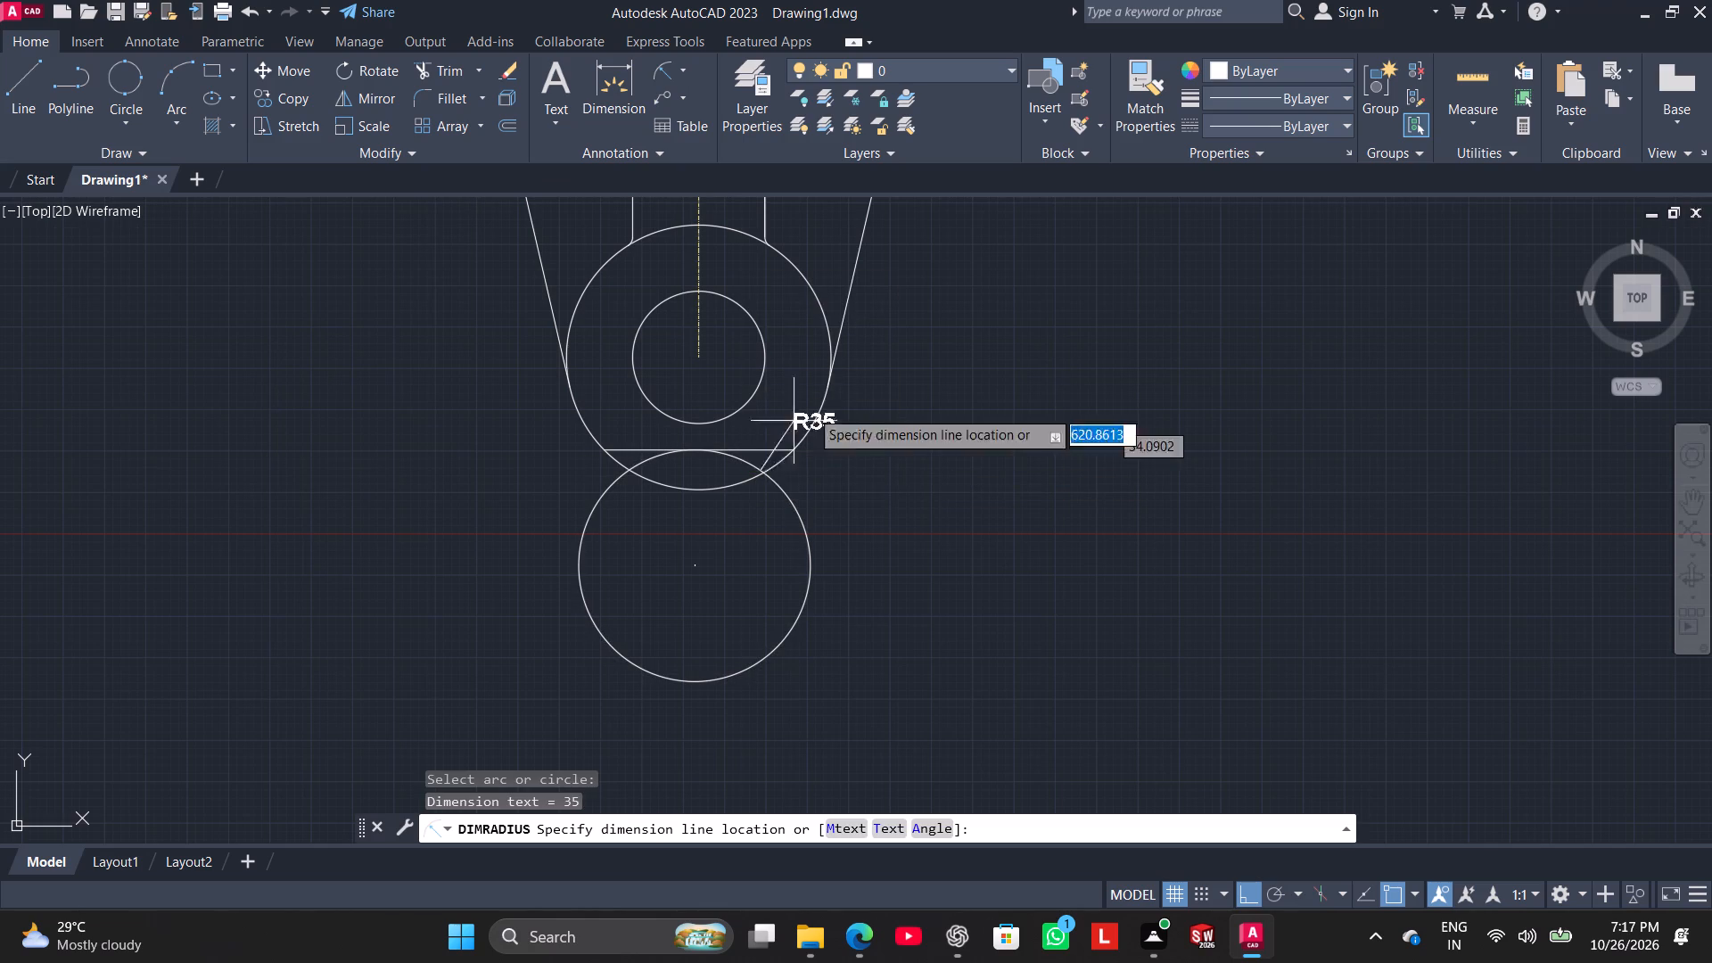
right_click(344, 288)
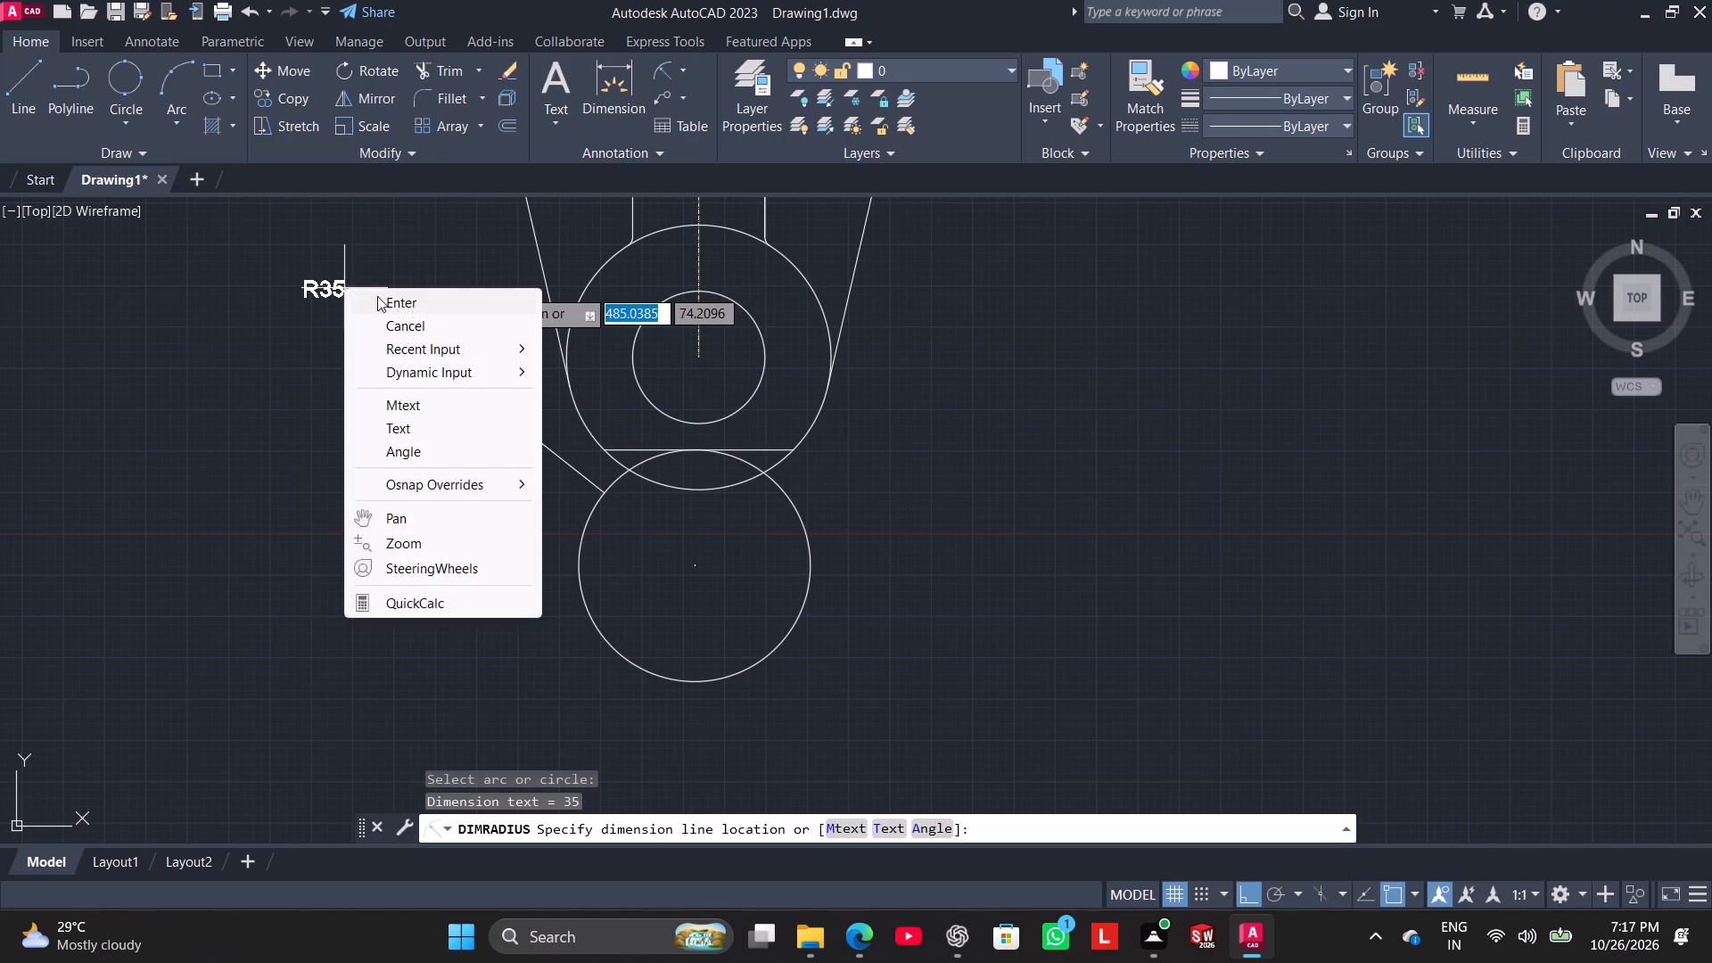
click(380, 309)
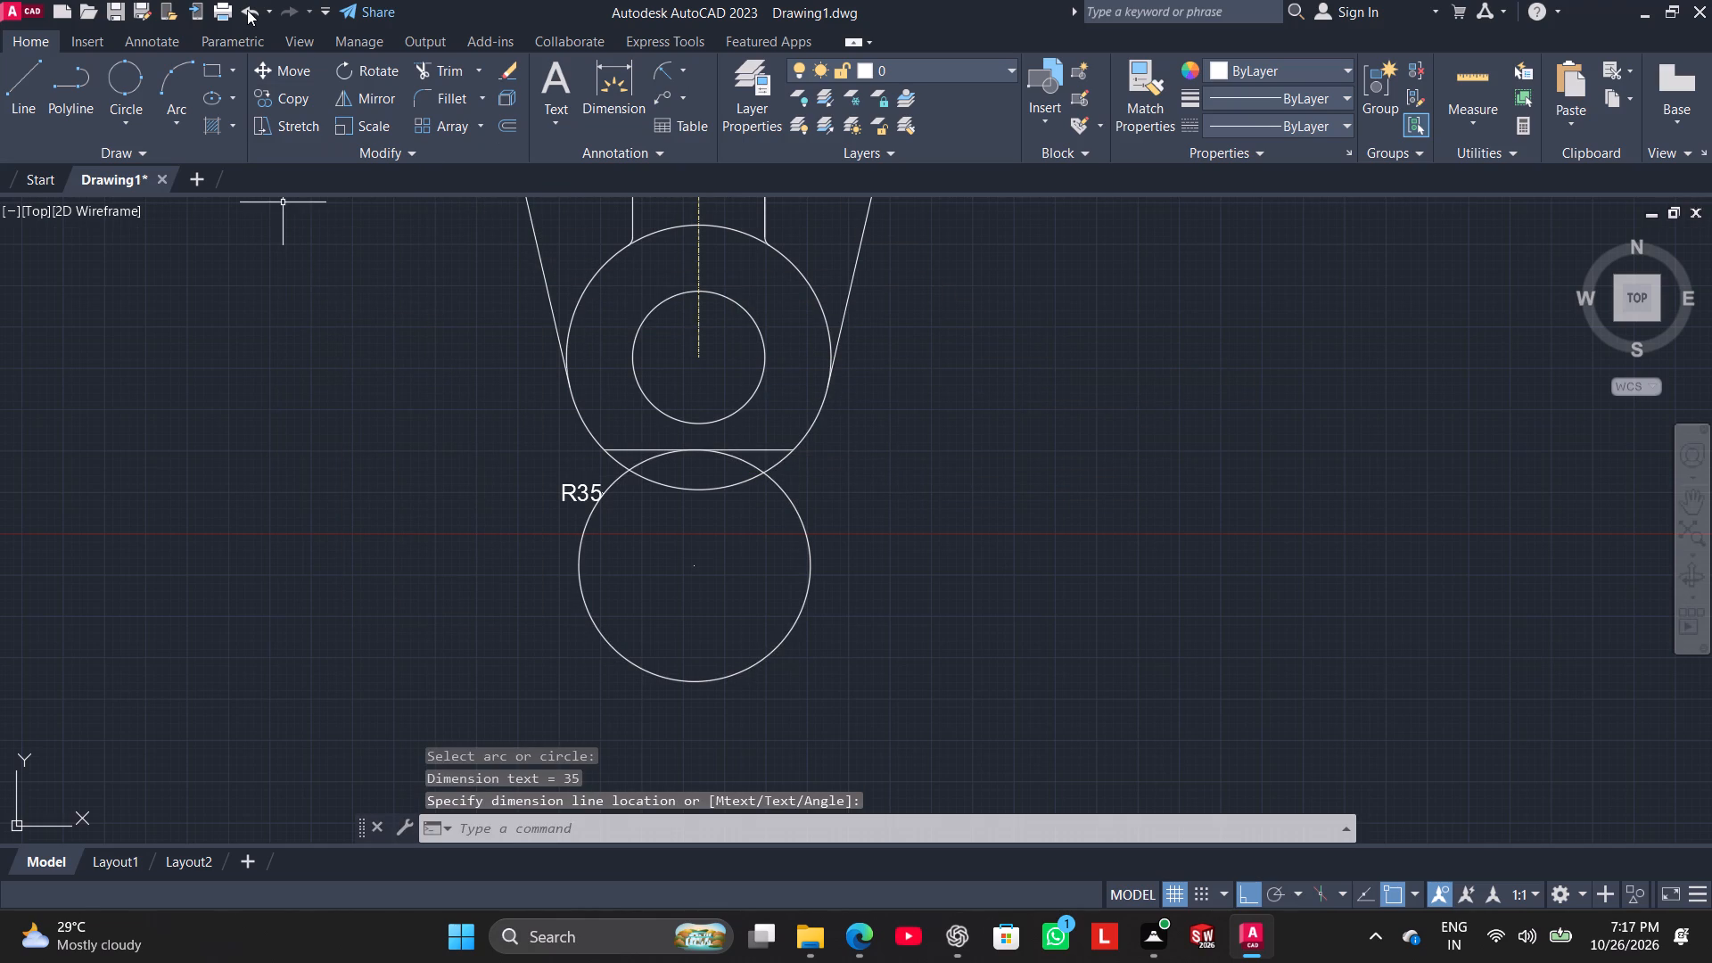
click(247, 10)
Trim the outer circle's bottom arc inside the three-point circle, and the three-point circle's portion below the outer circle.
click(437, 71)
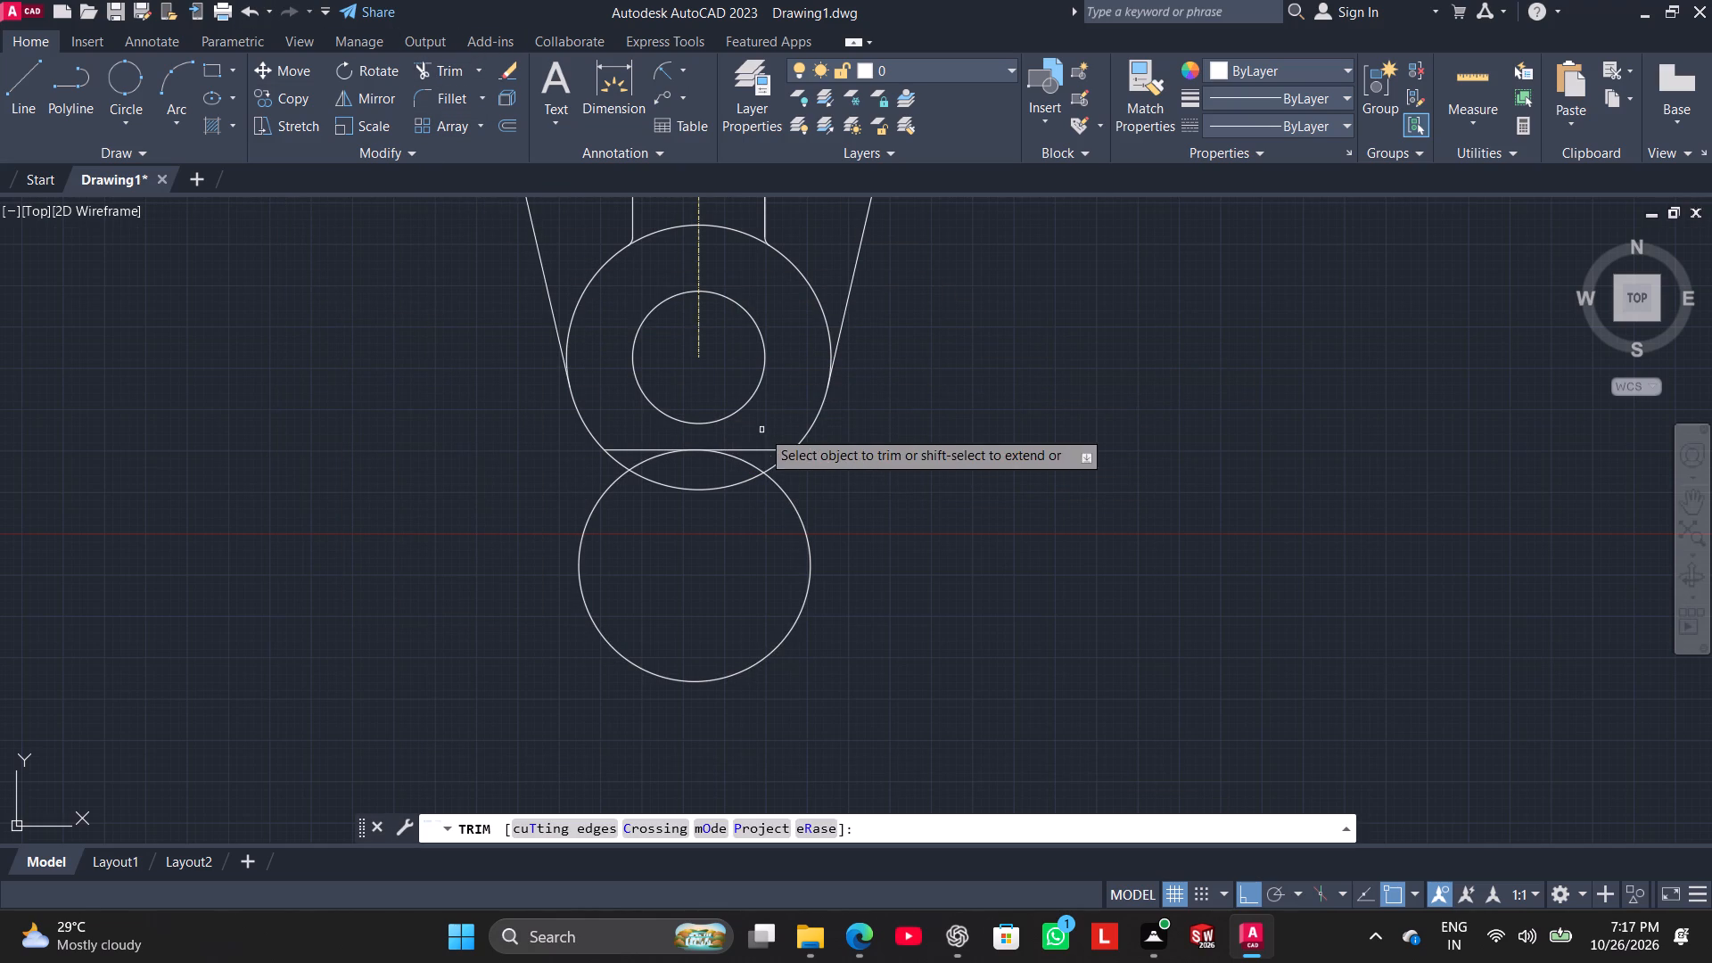
drag(733, 530, 714, 483)
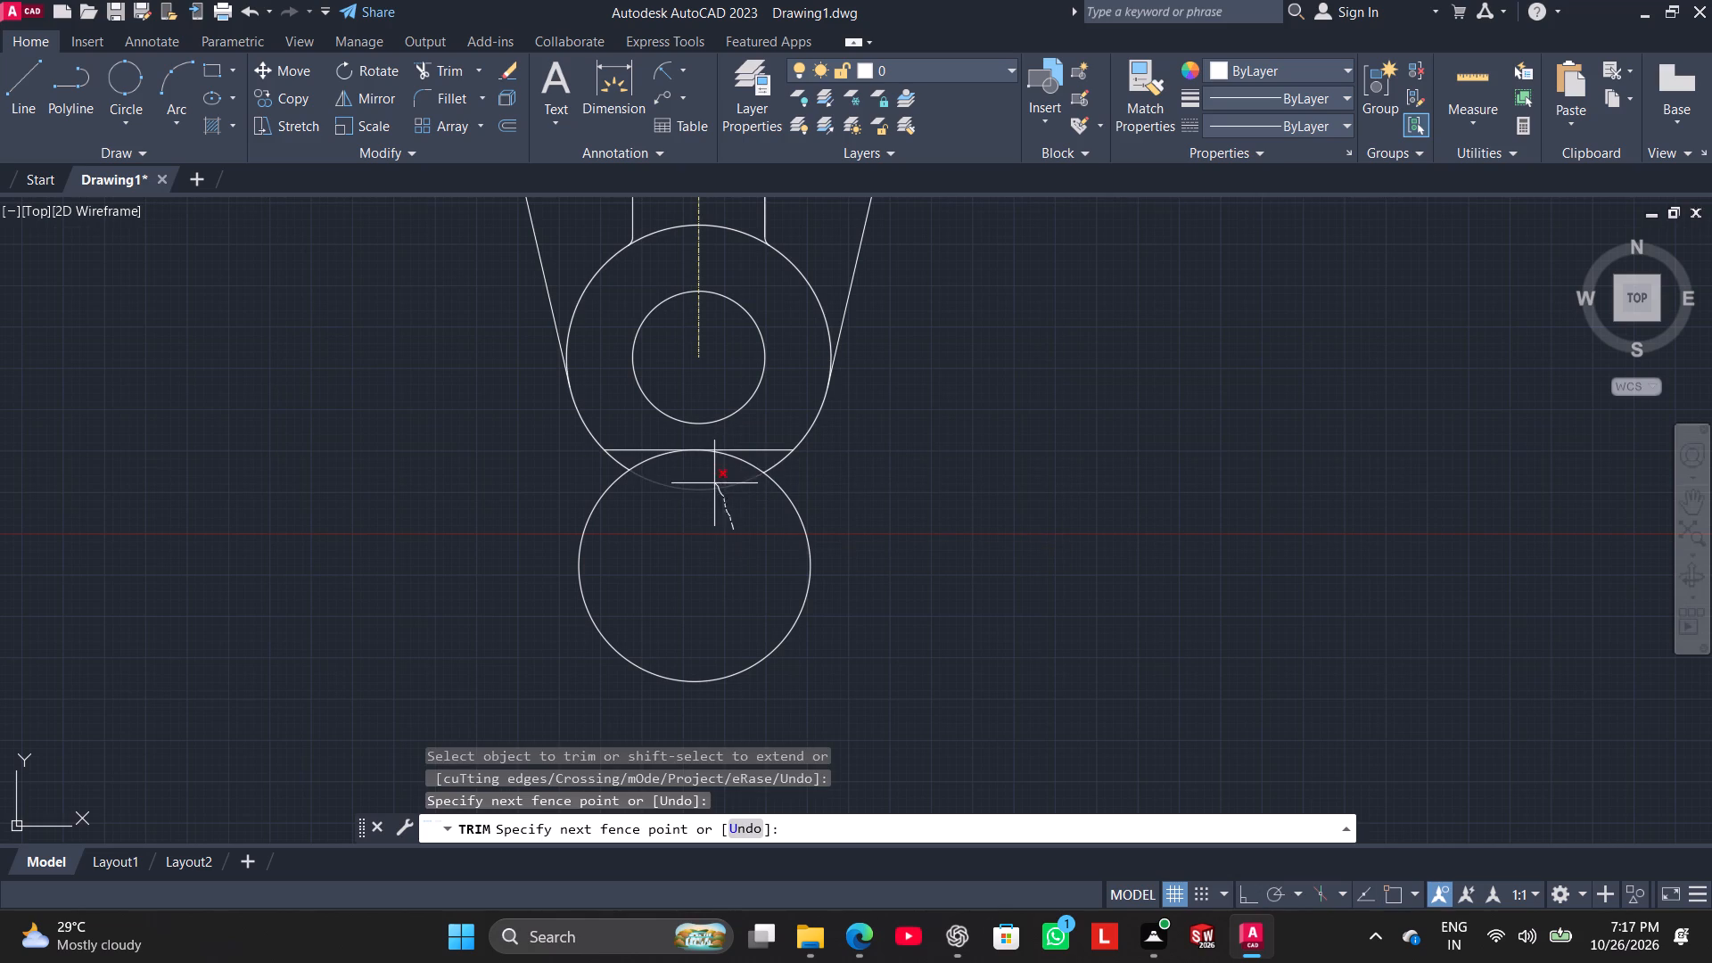
drag(714, 483, 714, 481)
drag(523, 513, 875, 537)
Trim away the right and left halves of the horizontal chord above the concave bottom arc.
drag(782, 434, 770, 454)
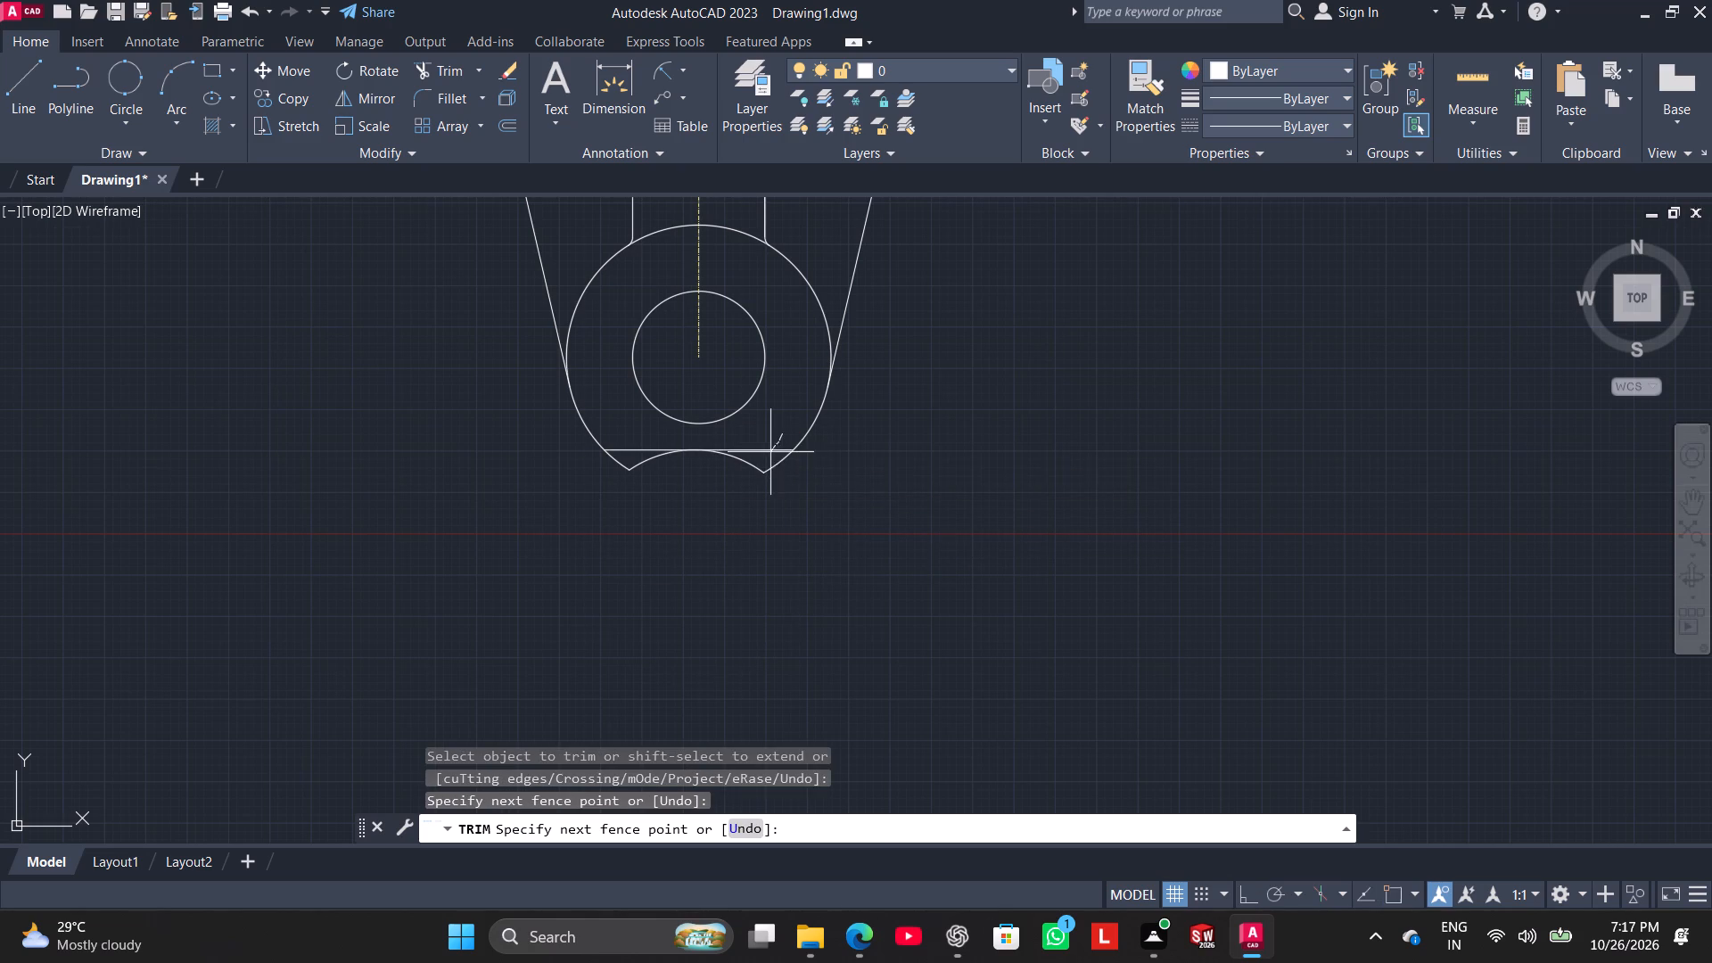
drag(770, 454, 770, 455)
drag(626, 439, 627, 455)
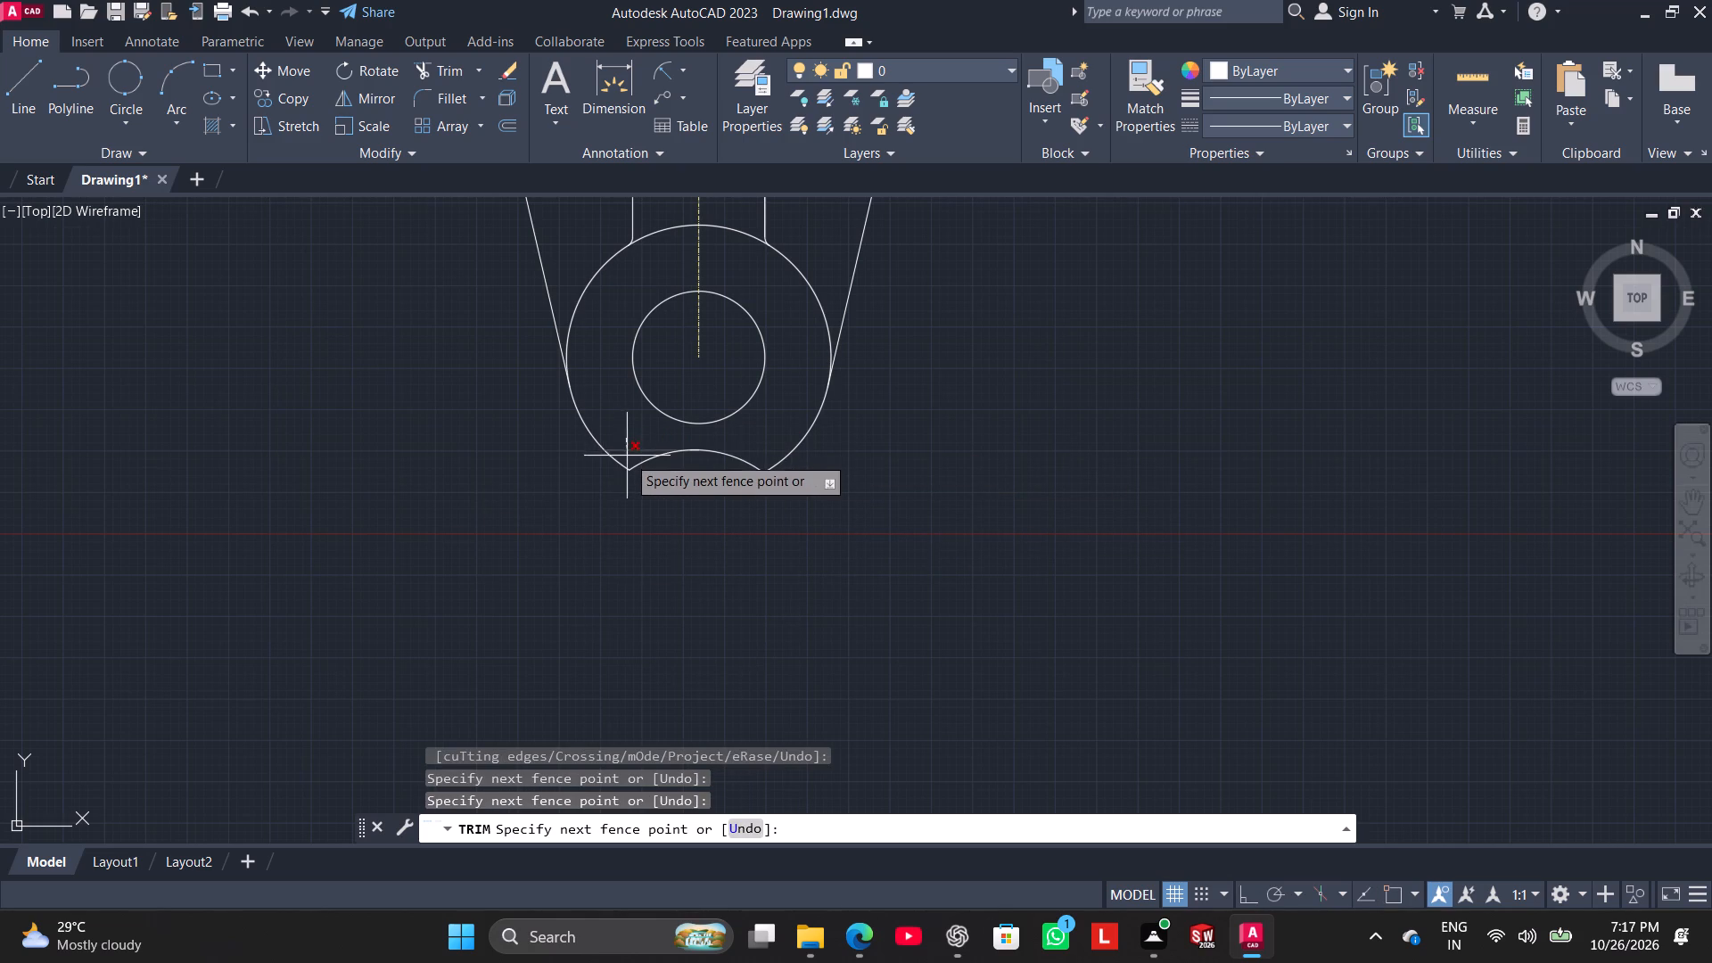
right_click(770, 428)
click(795, 436)
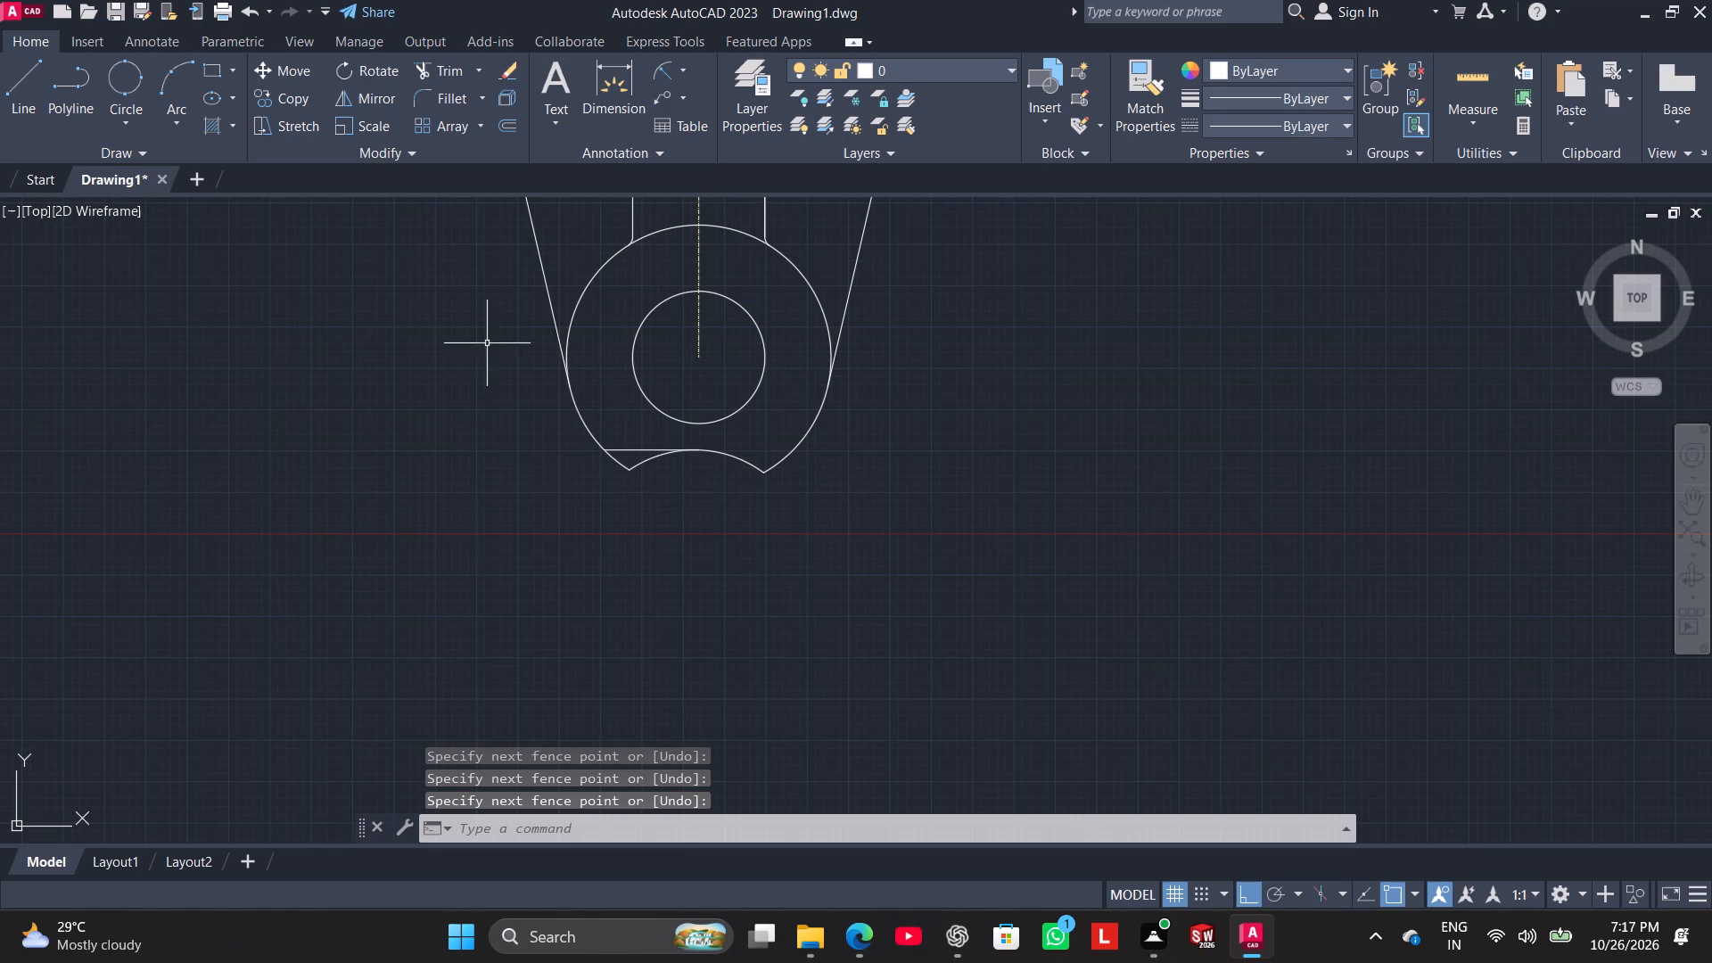
click(422, 63)
drag(612, 427, 616, 434)
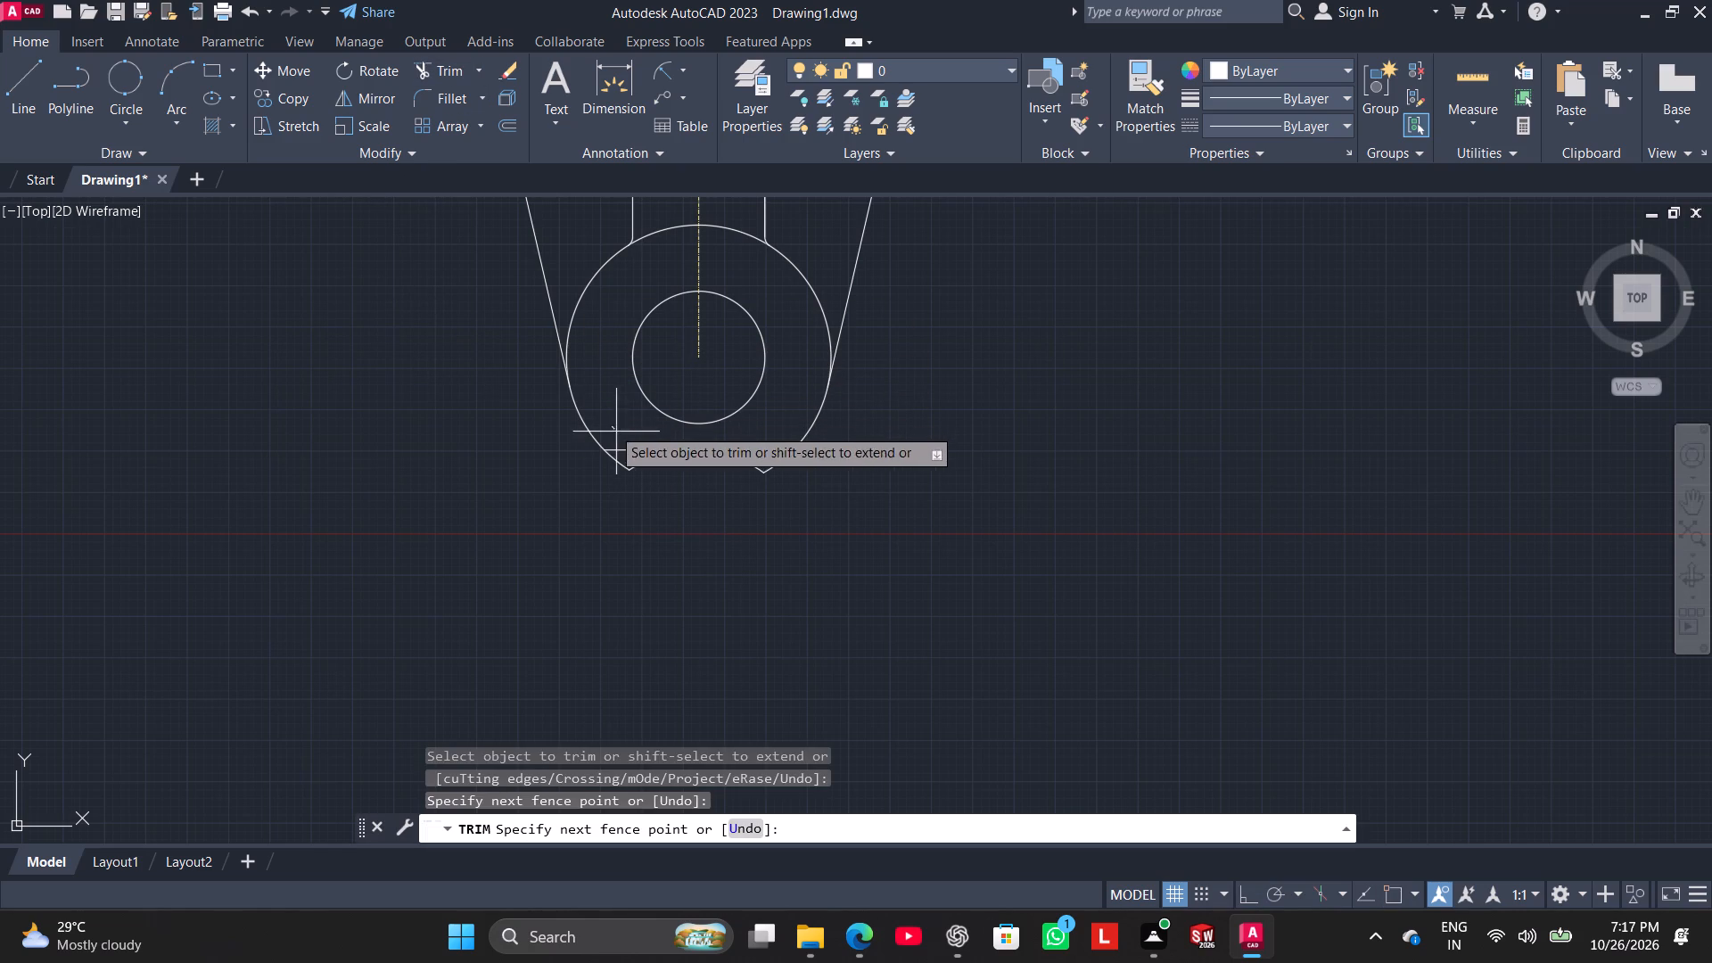
drag(616, 434, 632, 453)
right_click(383, 432)
click(421, 441)
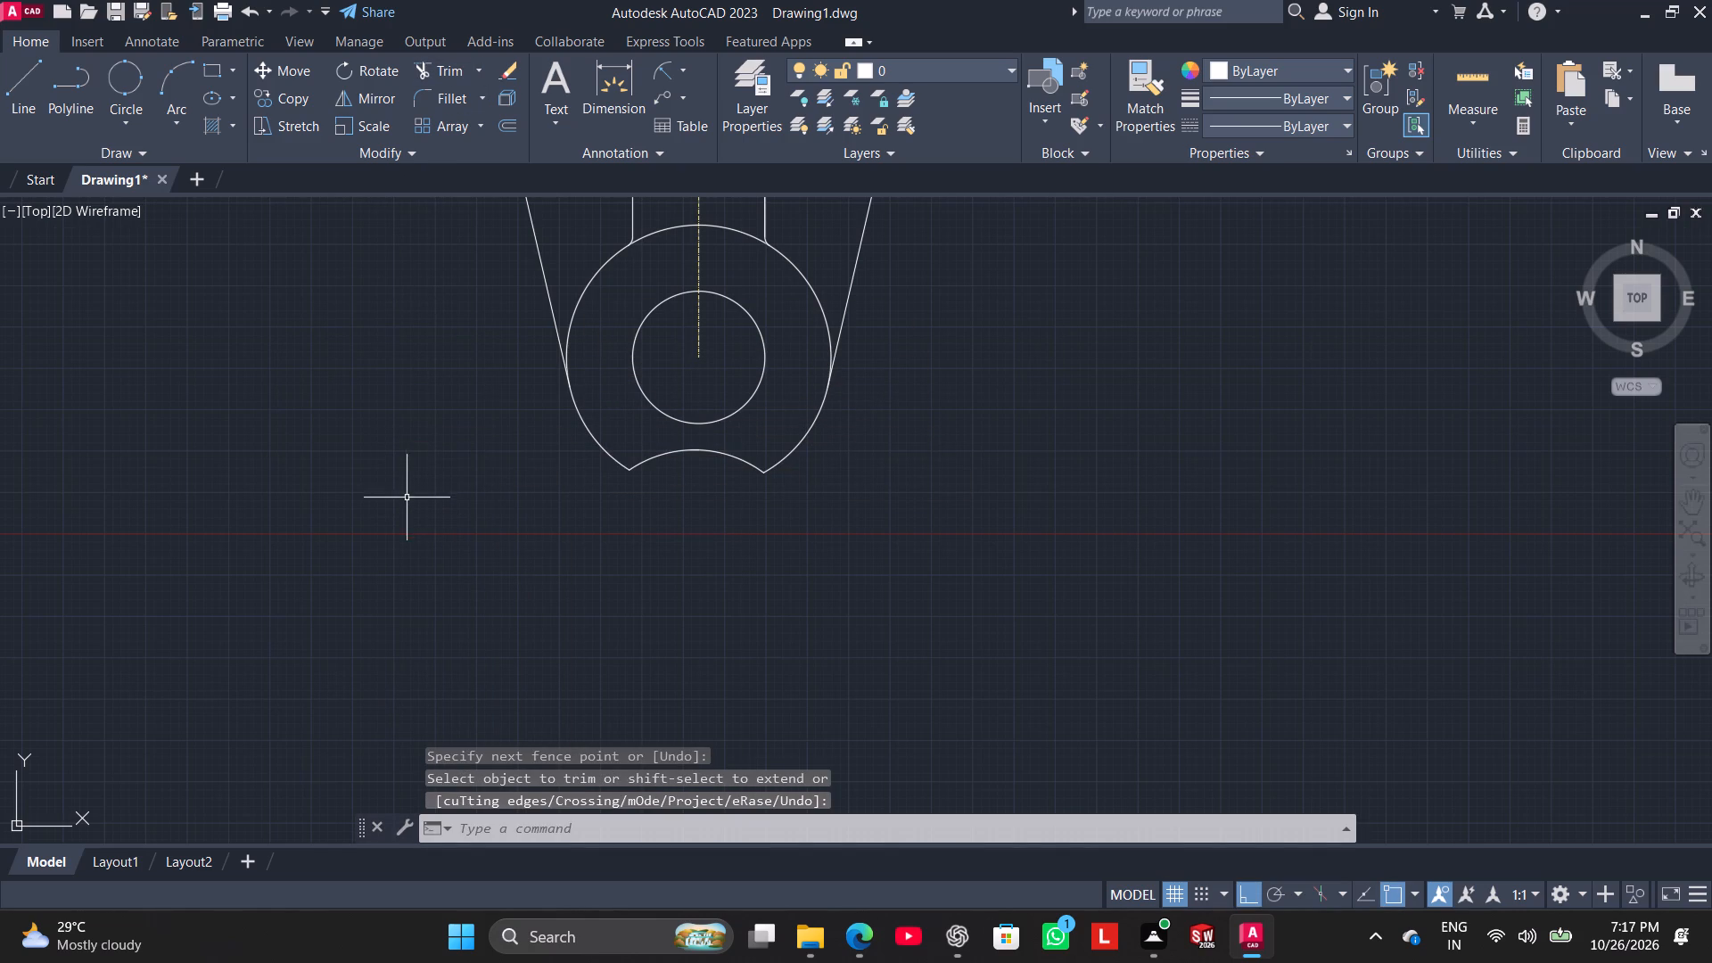
Examine the trimmed bottom arc and the complete outline of the part.
scroll(403, 443, up, 3)
scroll(1026, 410, down, 1)
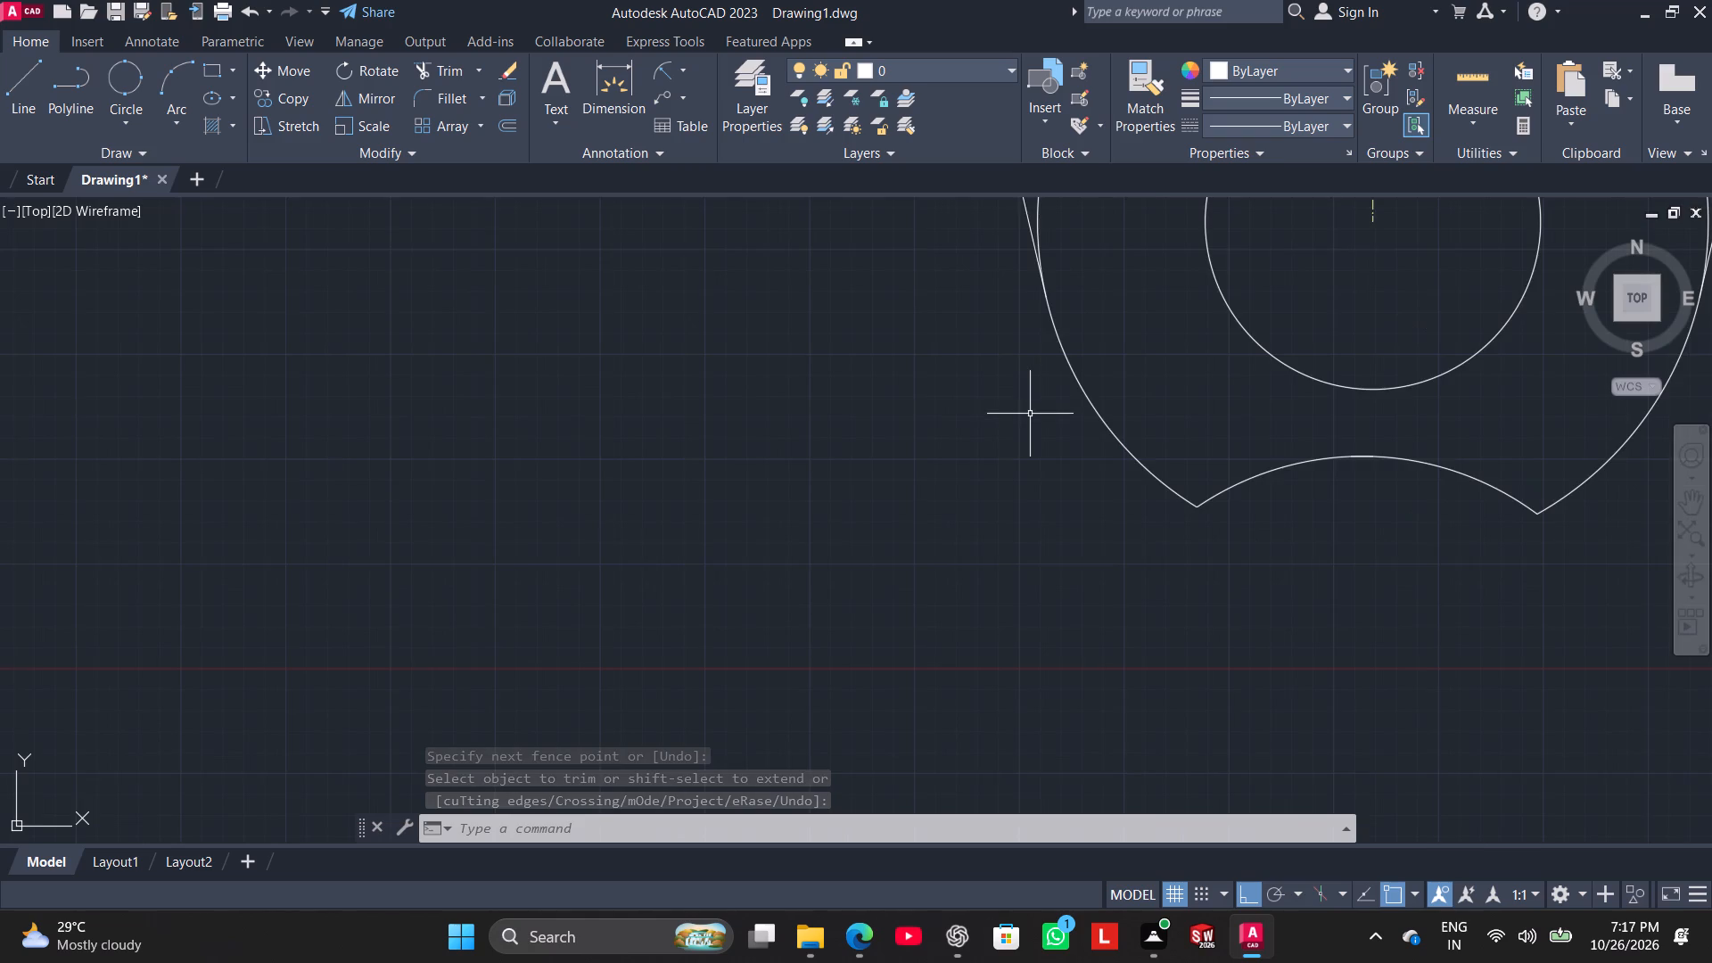
scroll(1033, 417, down, 3)
scroll(1066, 338, down, 2)
scroll(1093, 297, up, 1)
scroll(1104, 263, down, 2)
scroll(1104, 228, up, 1)
scroll(1107, 241, down, 1)
middle_drag(1140, 219, 964, 416)
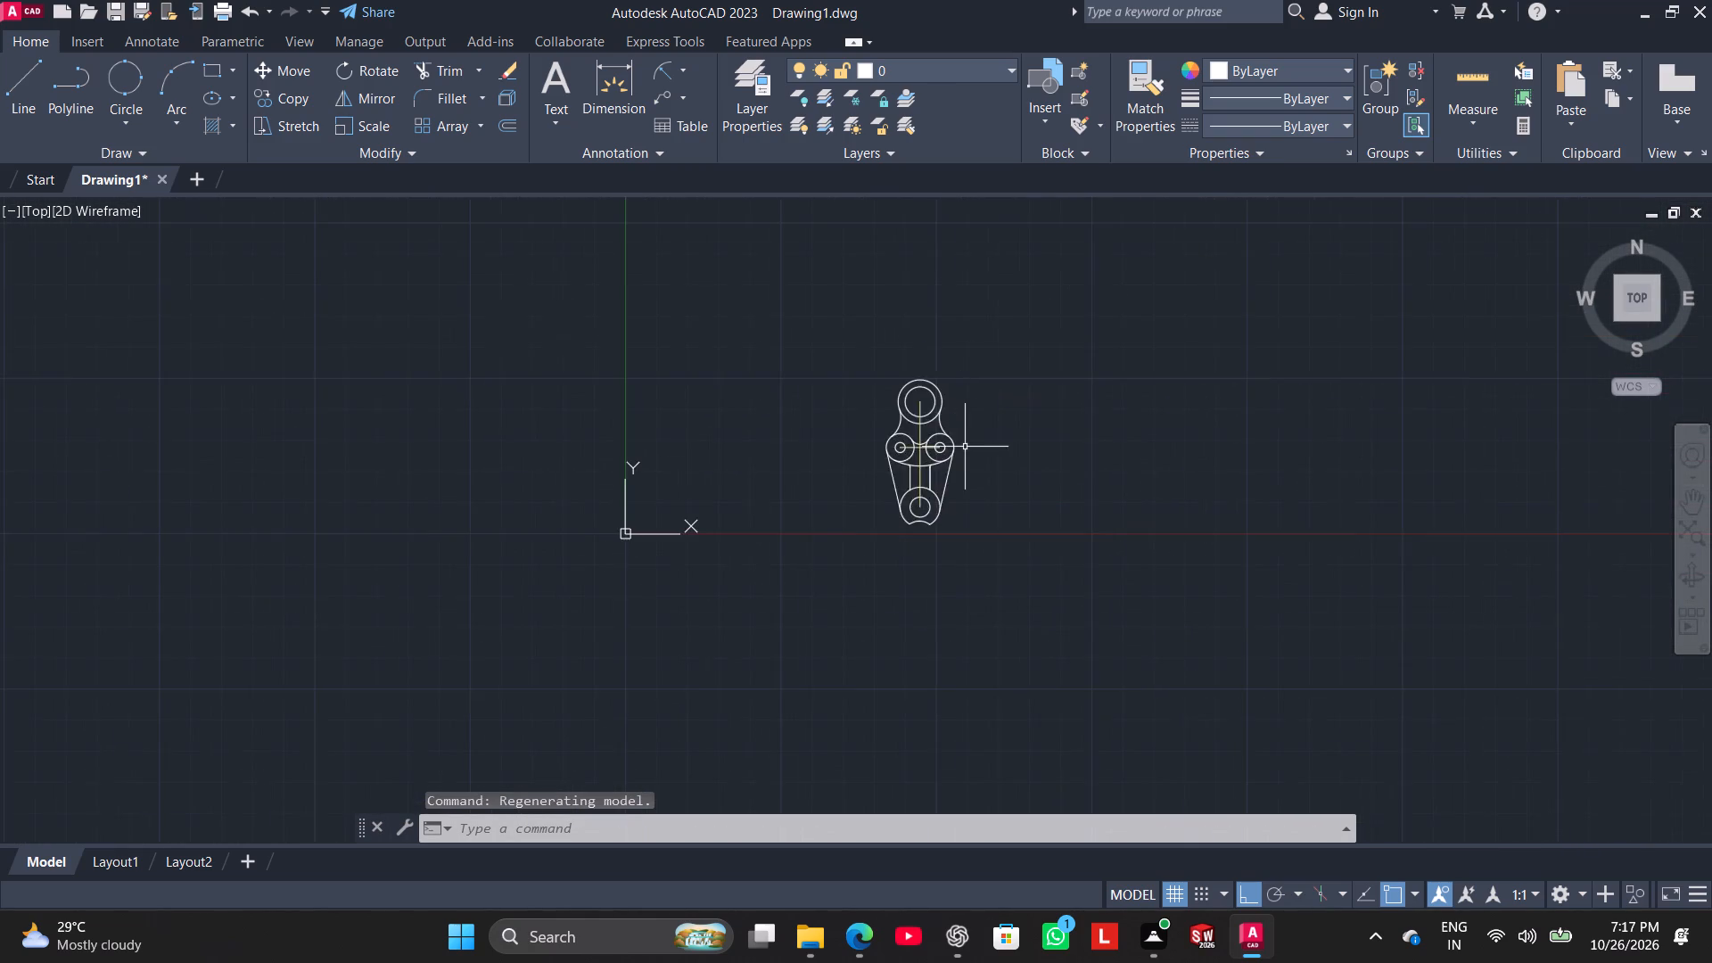
scroll(976, 457, down, 2)
scroll(976, 457, up, 5)
scroll(917, 440, down, 1)
middle_drag(671, 439, 583, 516)
scroll(591, 516, up, 1)
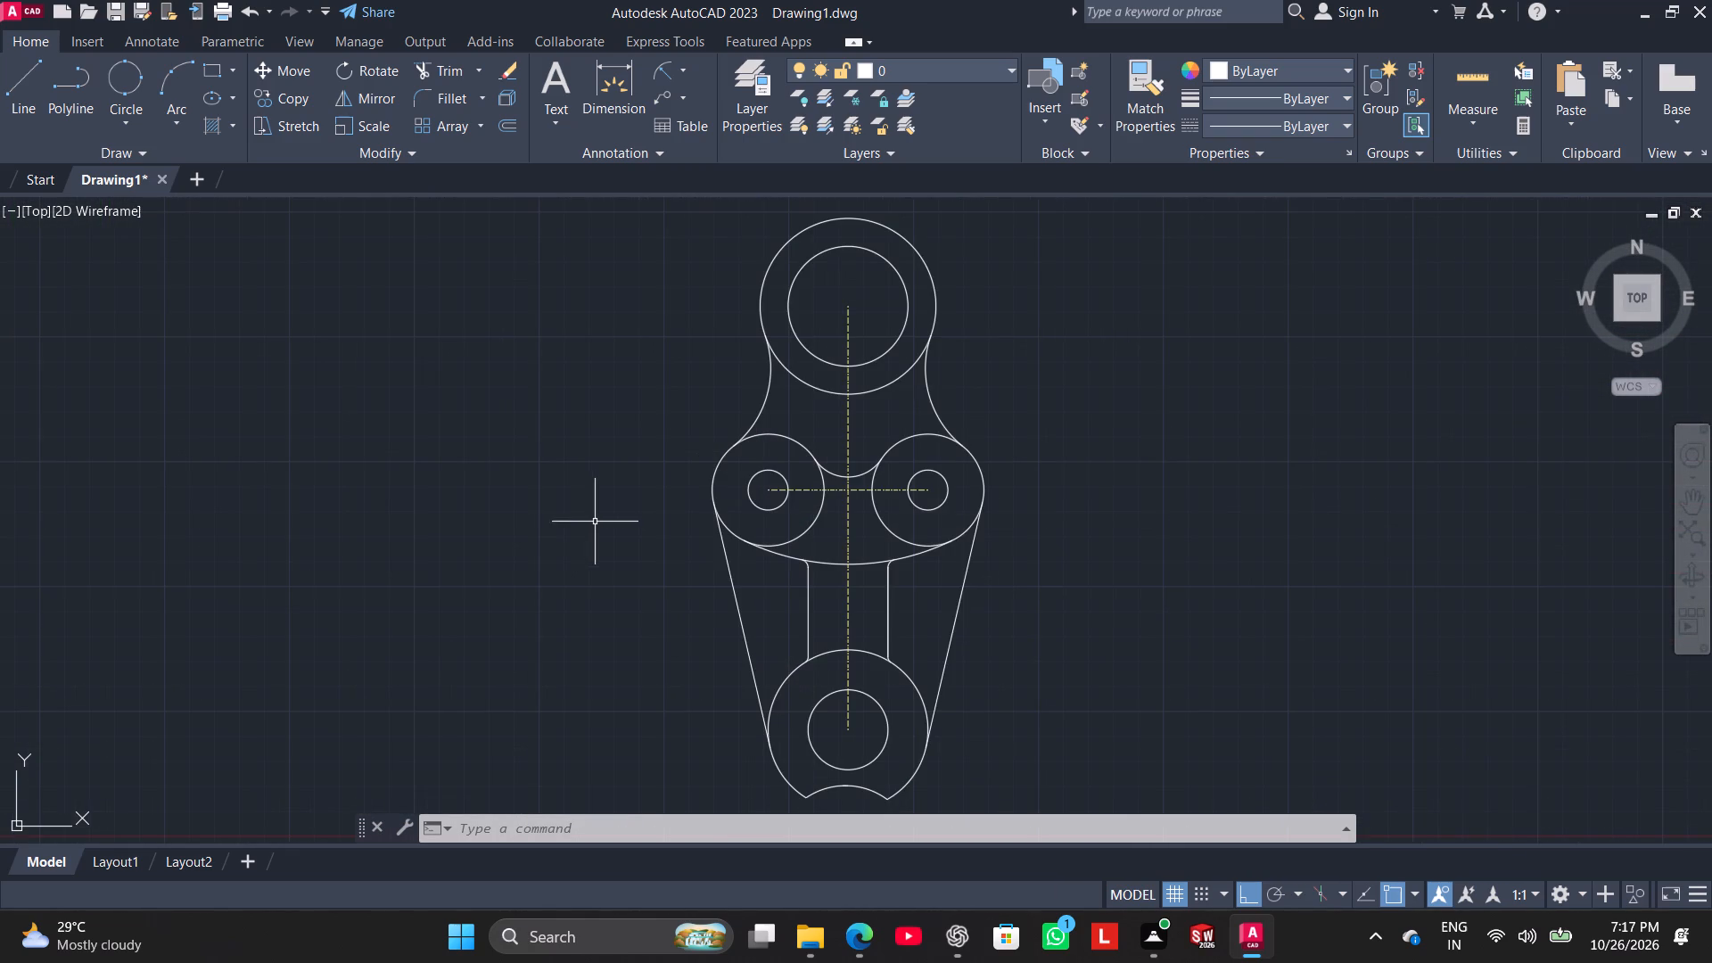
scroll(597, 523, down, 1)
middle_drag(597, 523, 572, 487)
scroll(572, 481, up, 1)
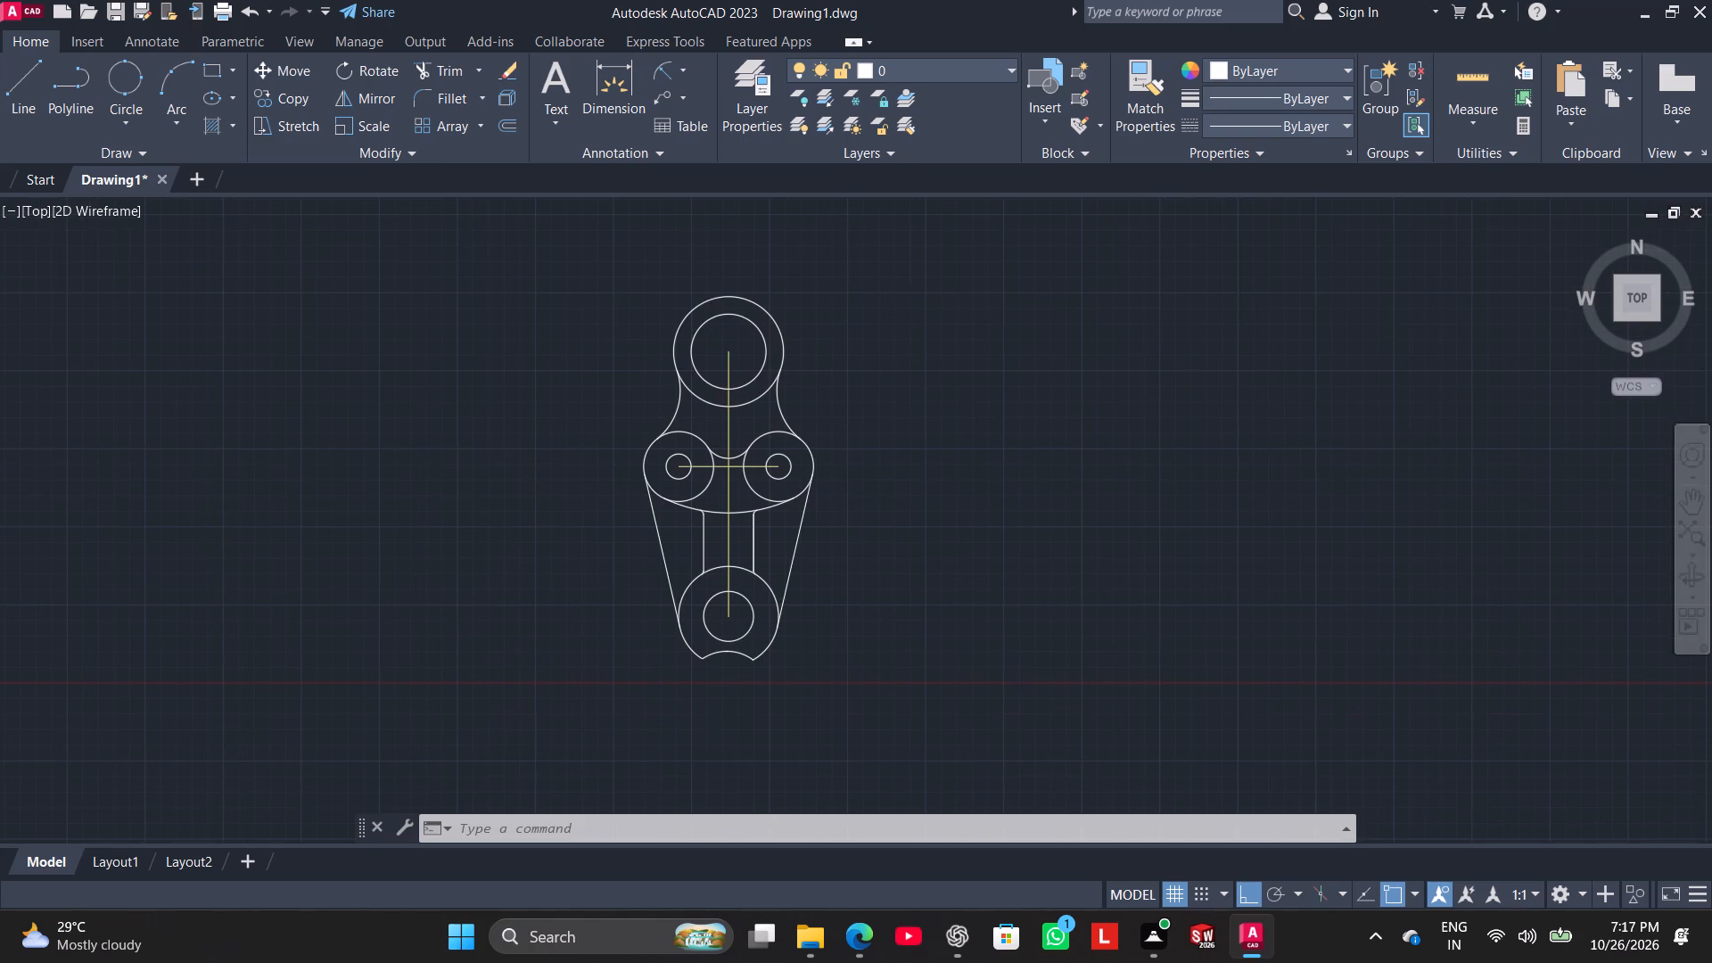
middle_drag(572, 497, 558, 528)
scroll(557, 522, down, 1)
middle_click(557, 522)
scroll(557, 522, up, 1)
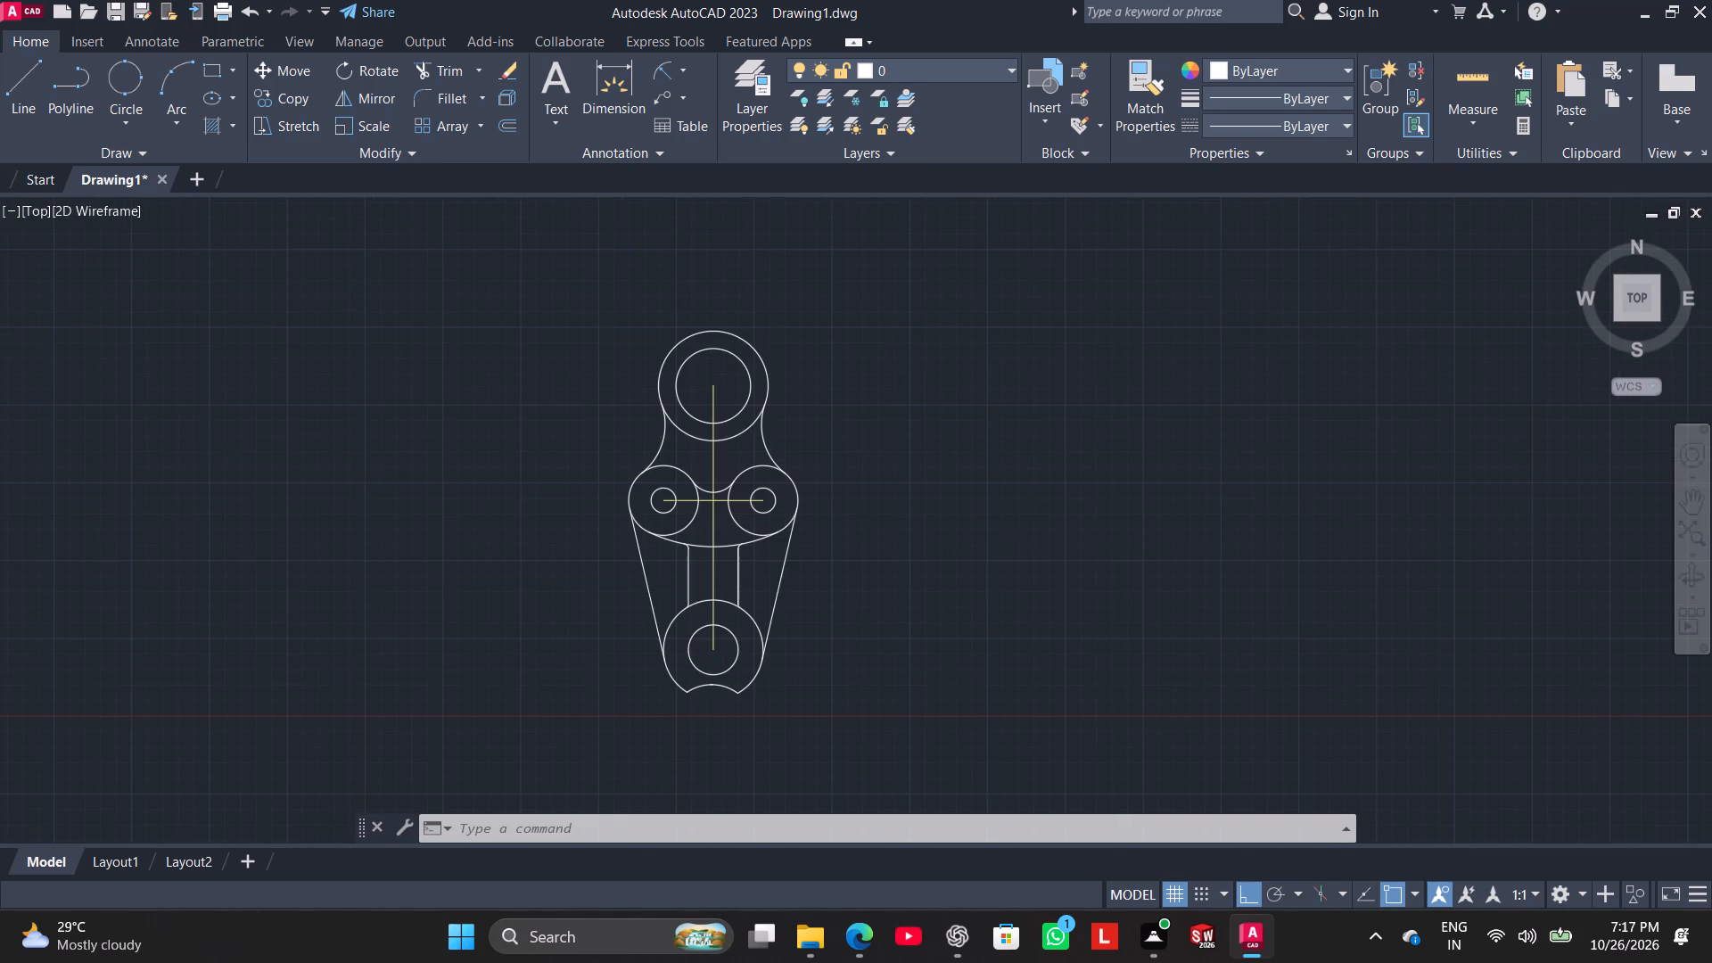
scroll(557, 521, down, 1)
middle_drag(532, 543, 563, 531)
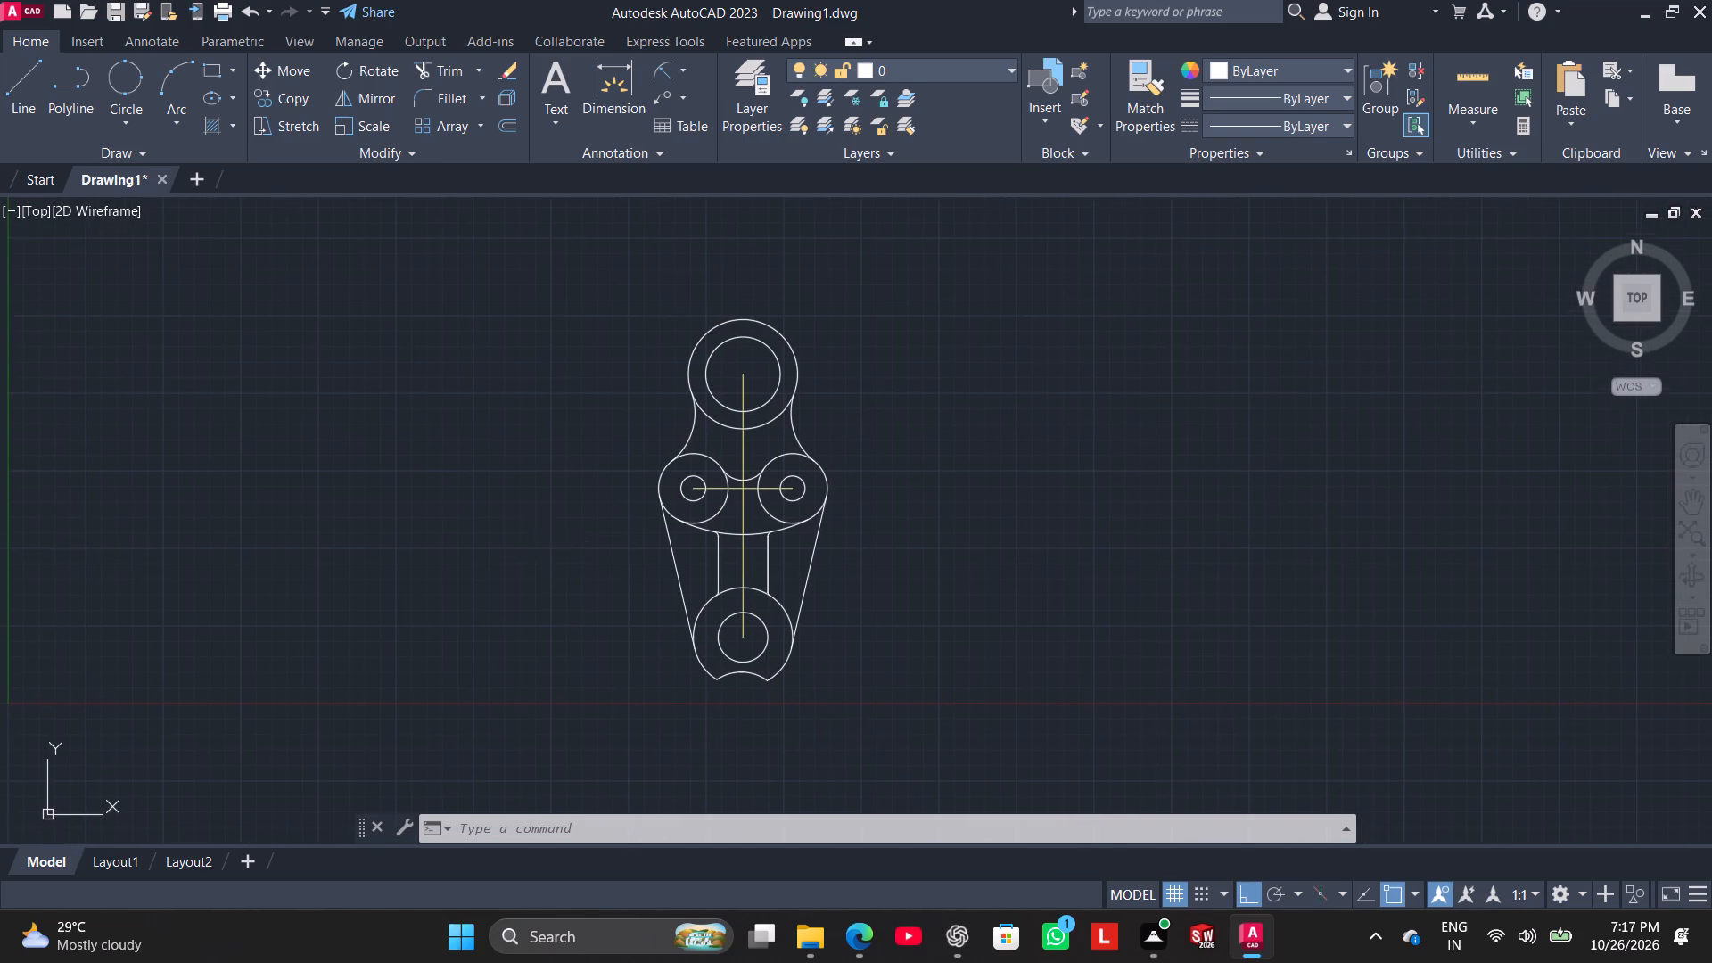
Make Layer2 the current layer for the dimensions.
middle_drag(563, 531, 564, 531)
scroll(740, 603, up, 3)
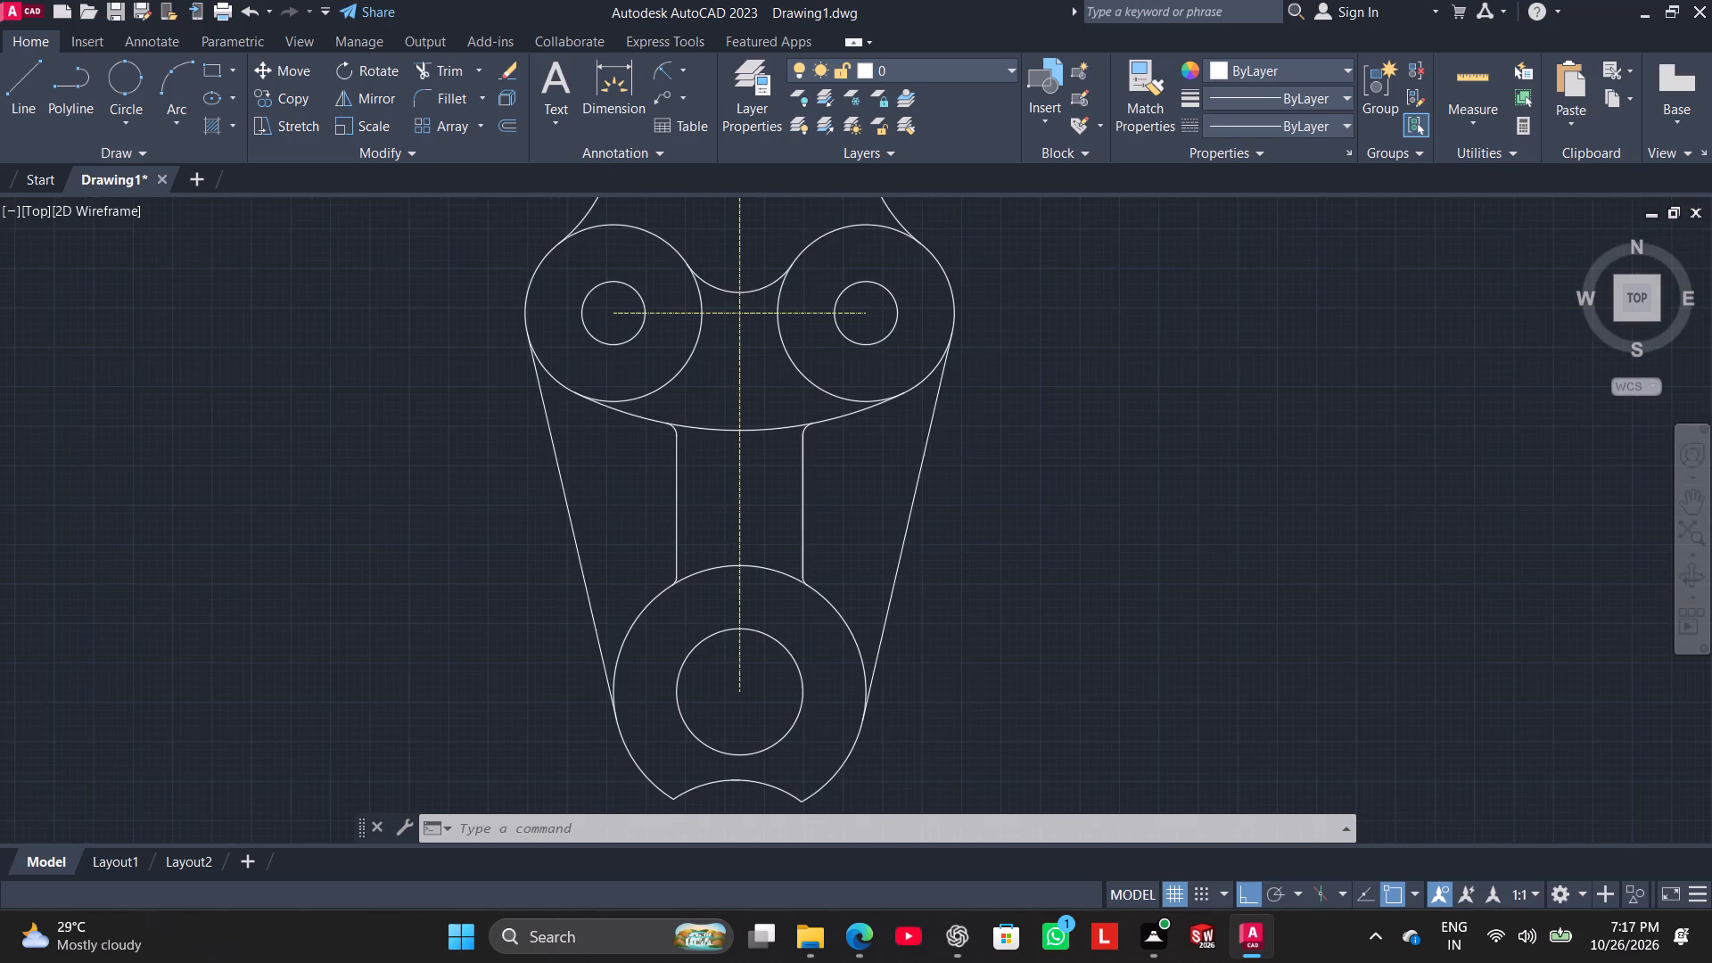
scroll(740, 603, down, 3)
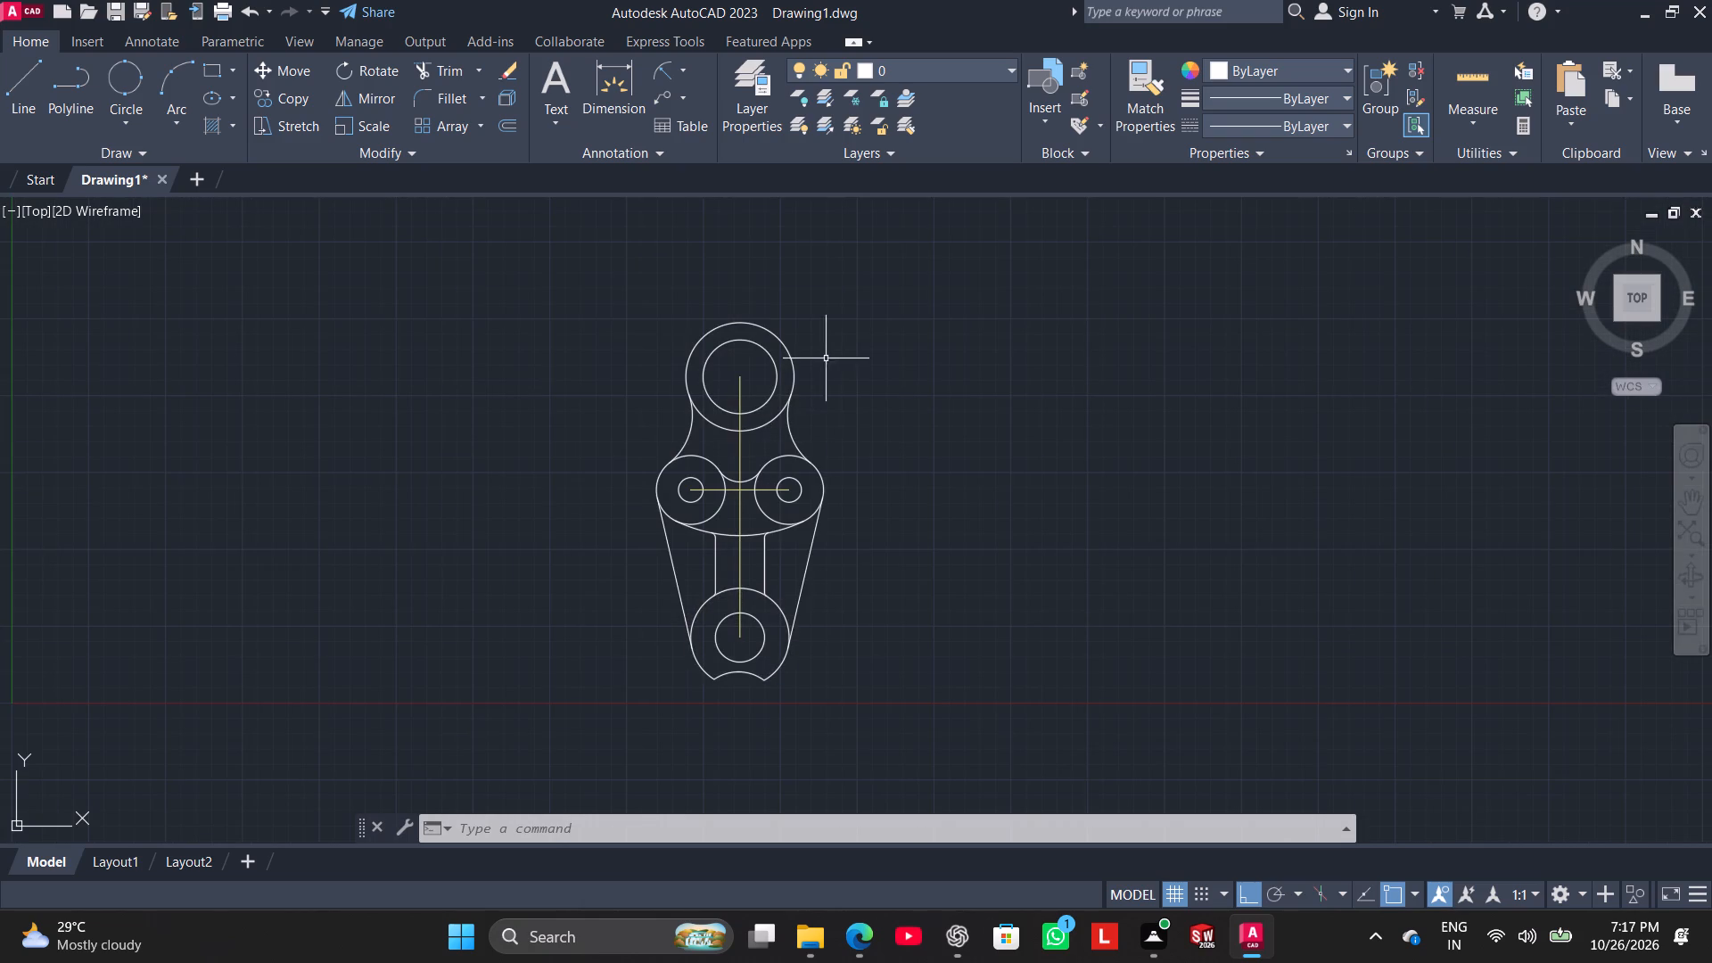
middle_drag(838, 353, 844, 333)
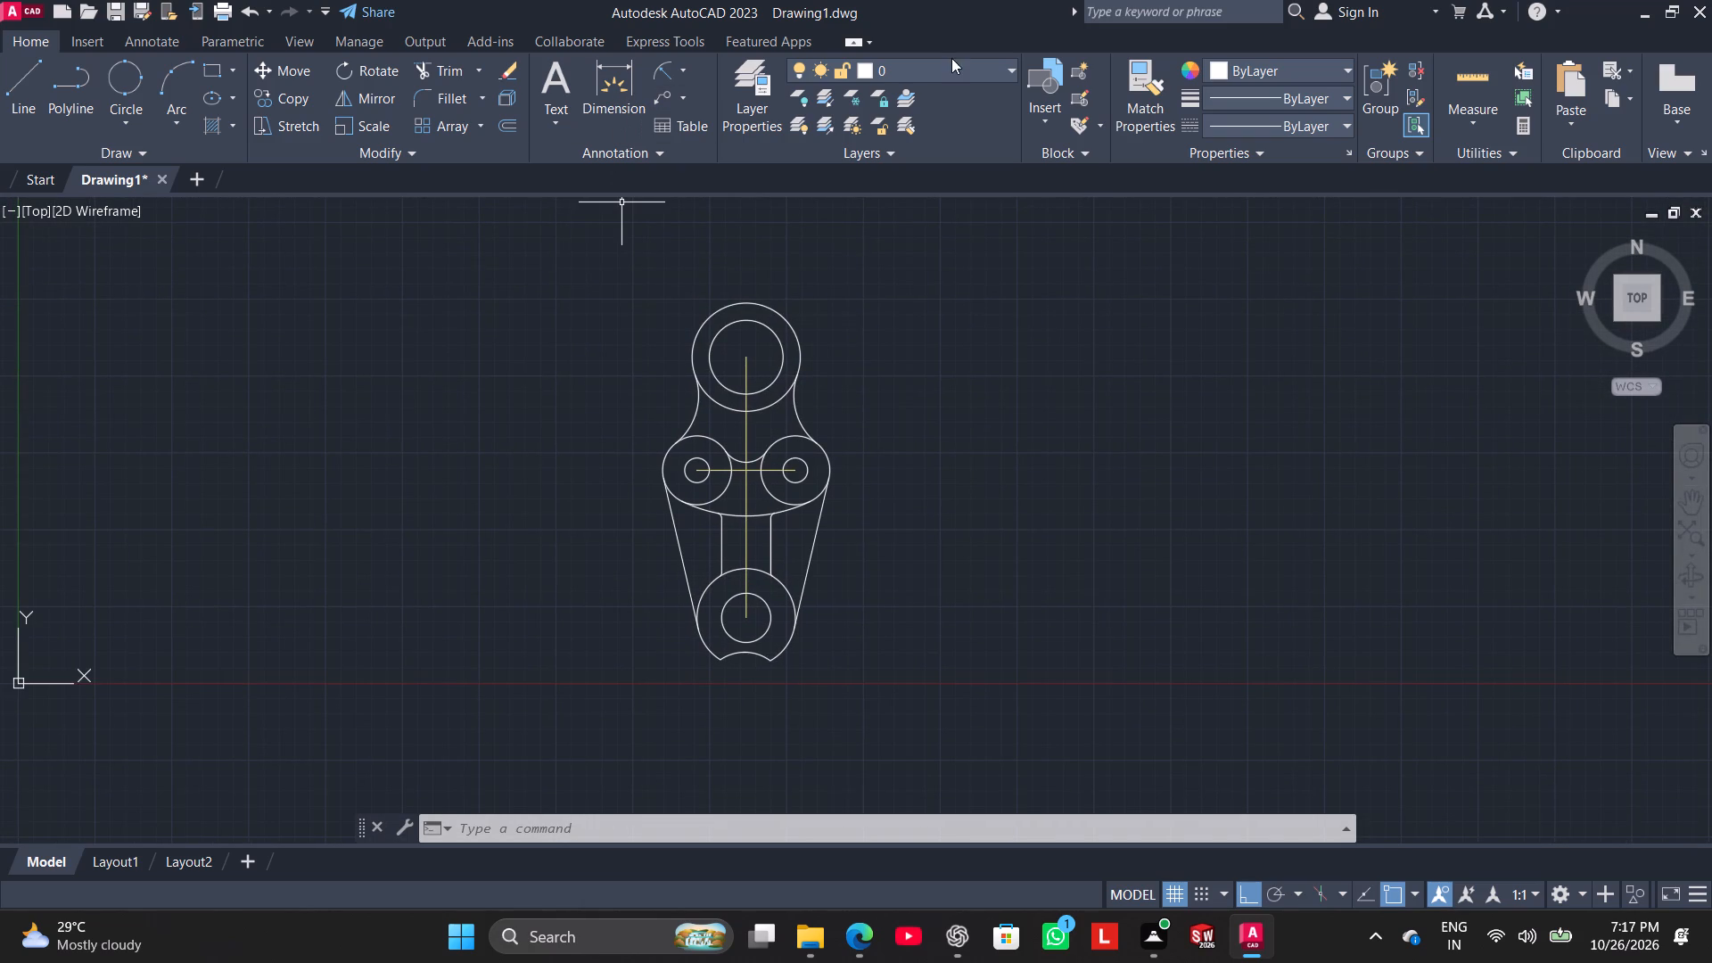
click(951, 63)
click(958, 169)
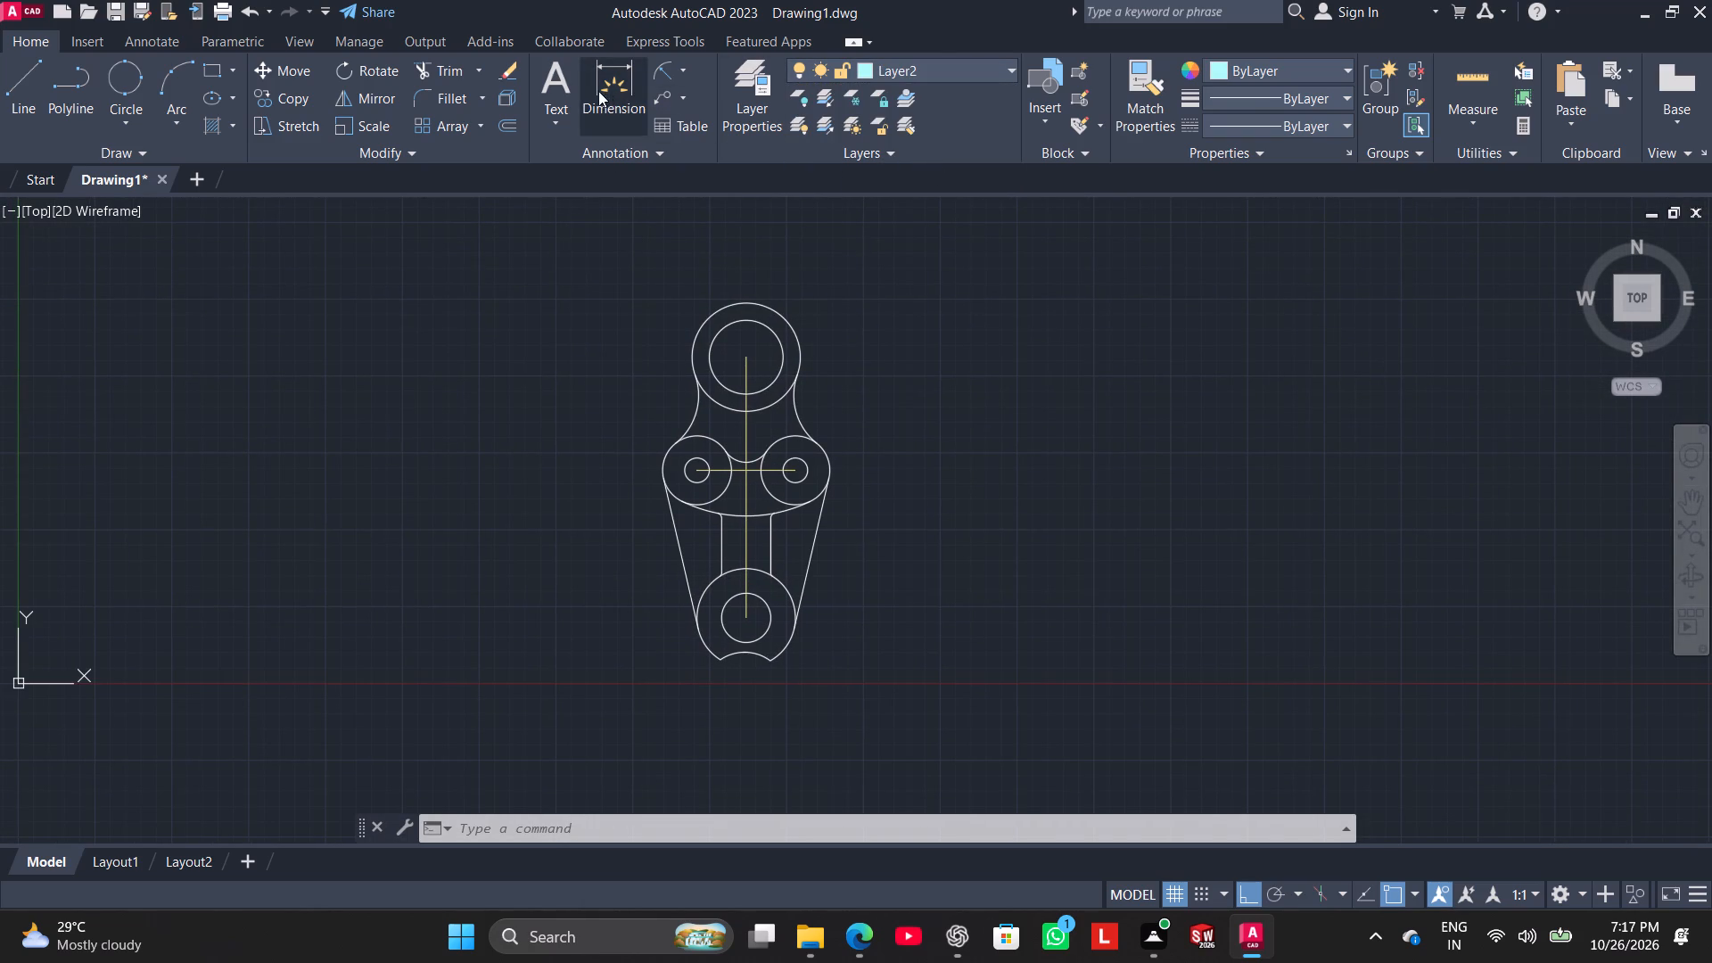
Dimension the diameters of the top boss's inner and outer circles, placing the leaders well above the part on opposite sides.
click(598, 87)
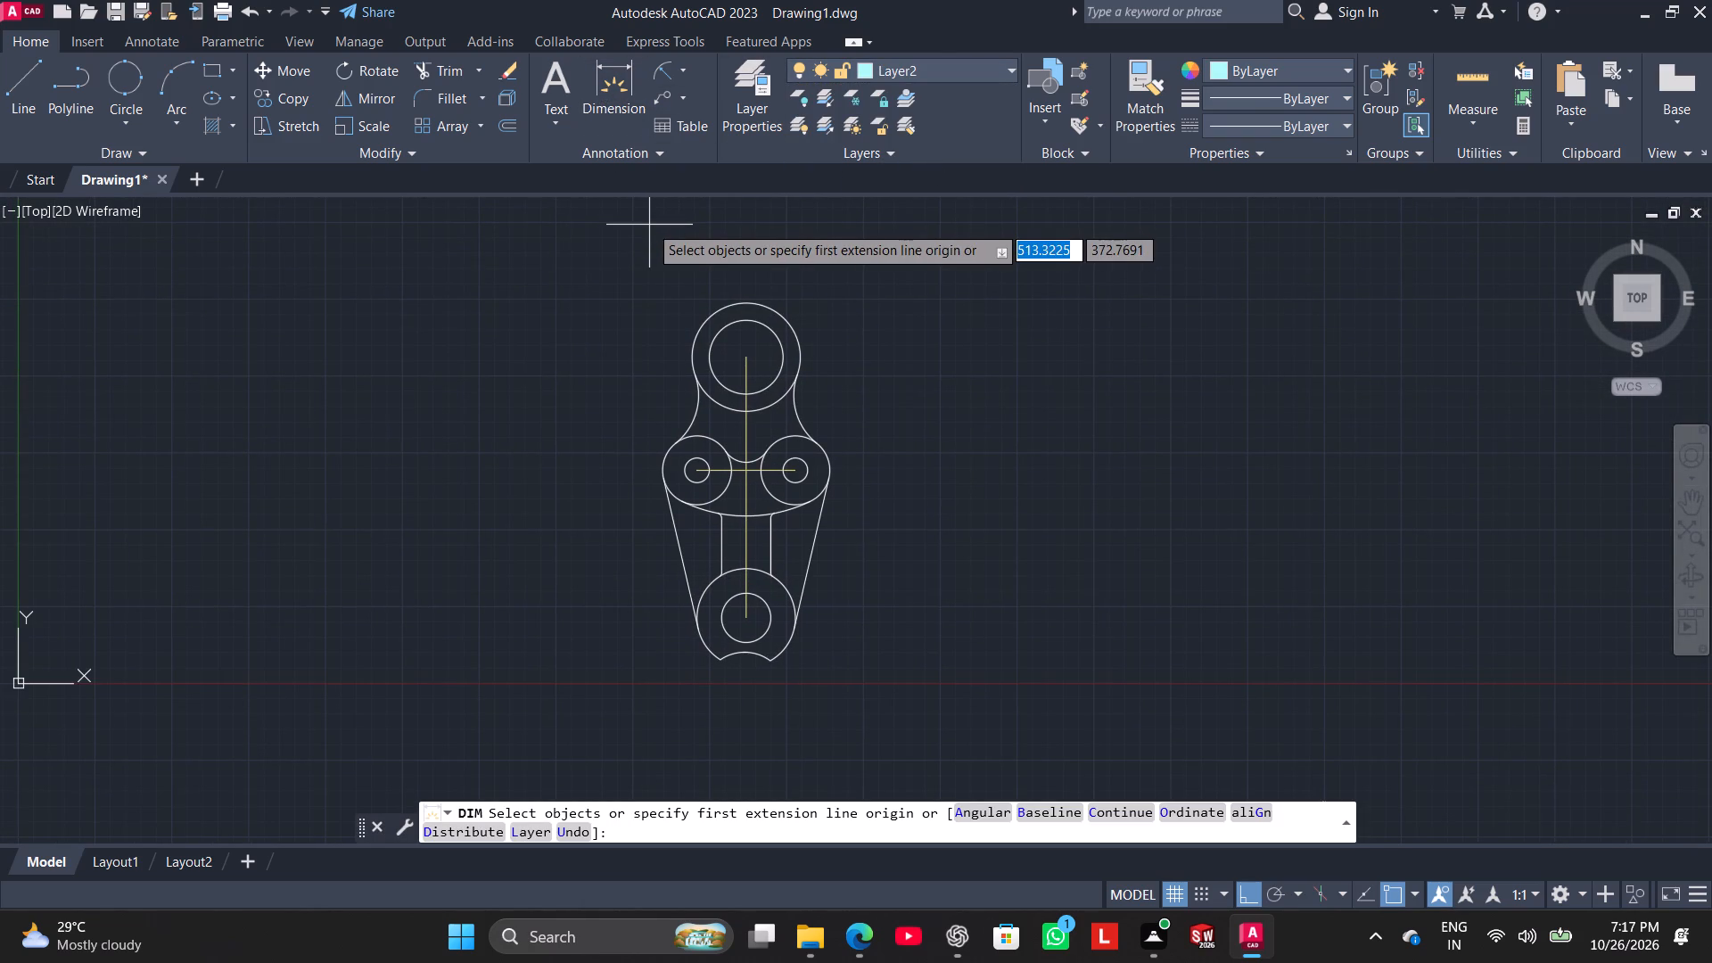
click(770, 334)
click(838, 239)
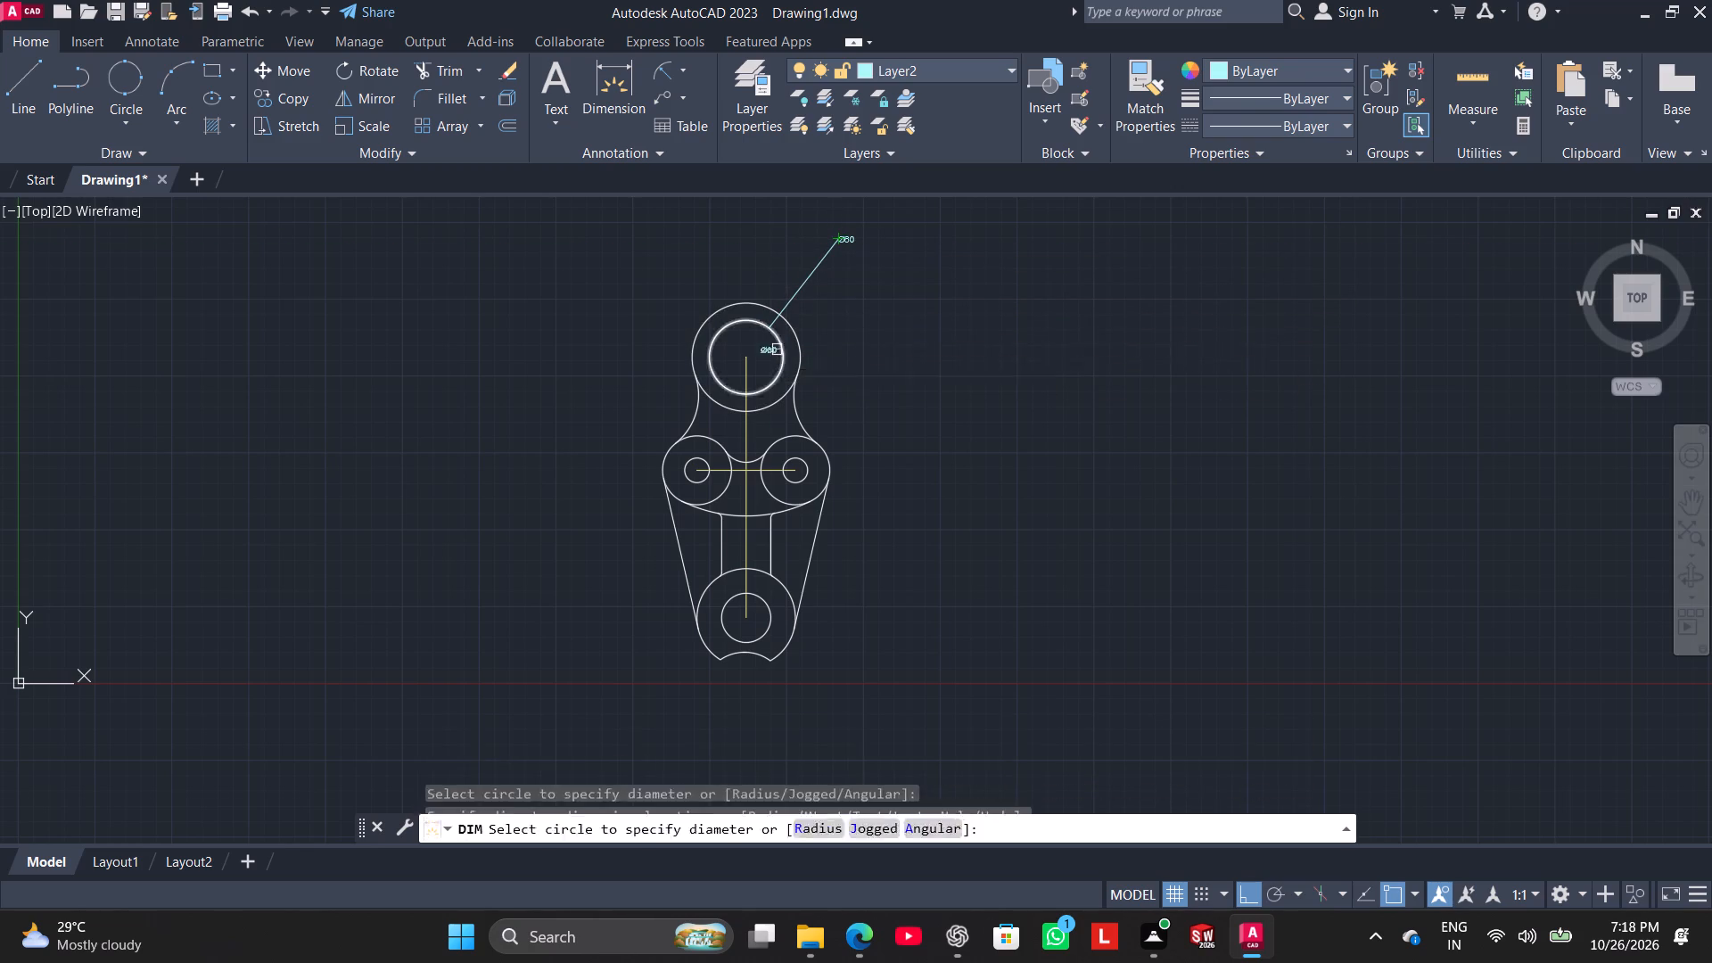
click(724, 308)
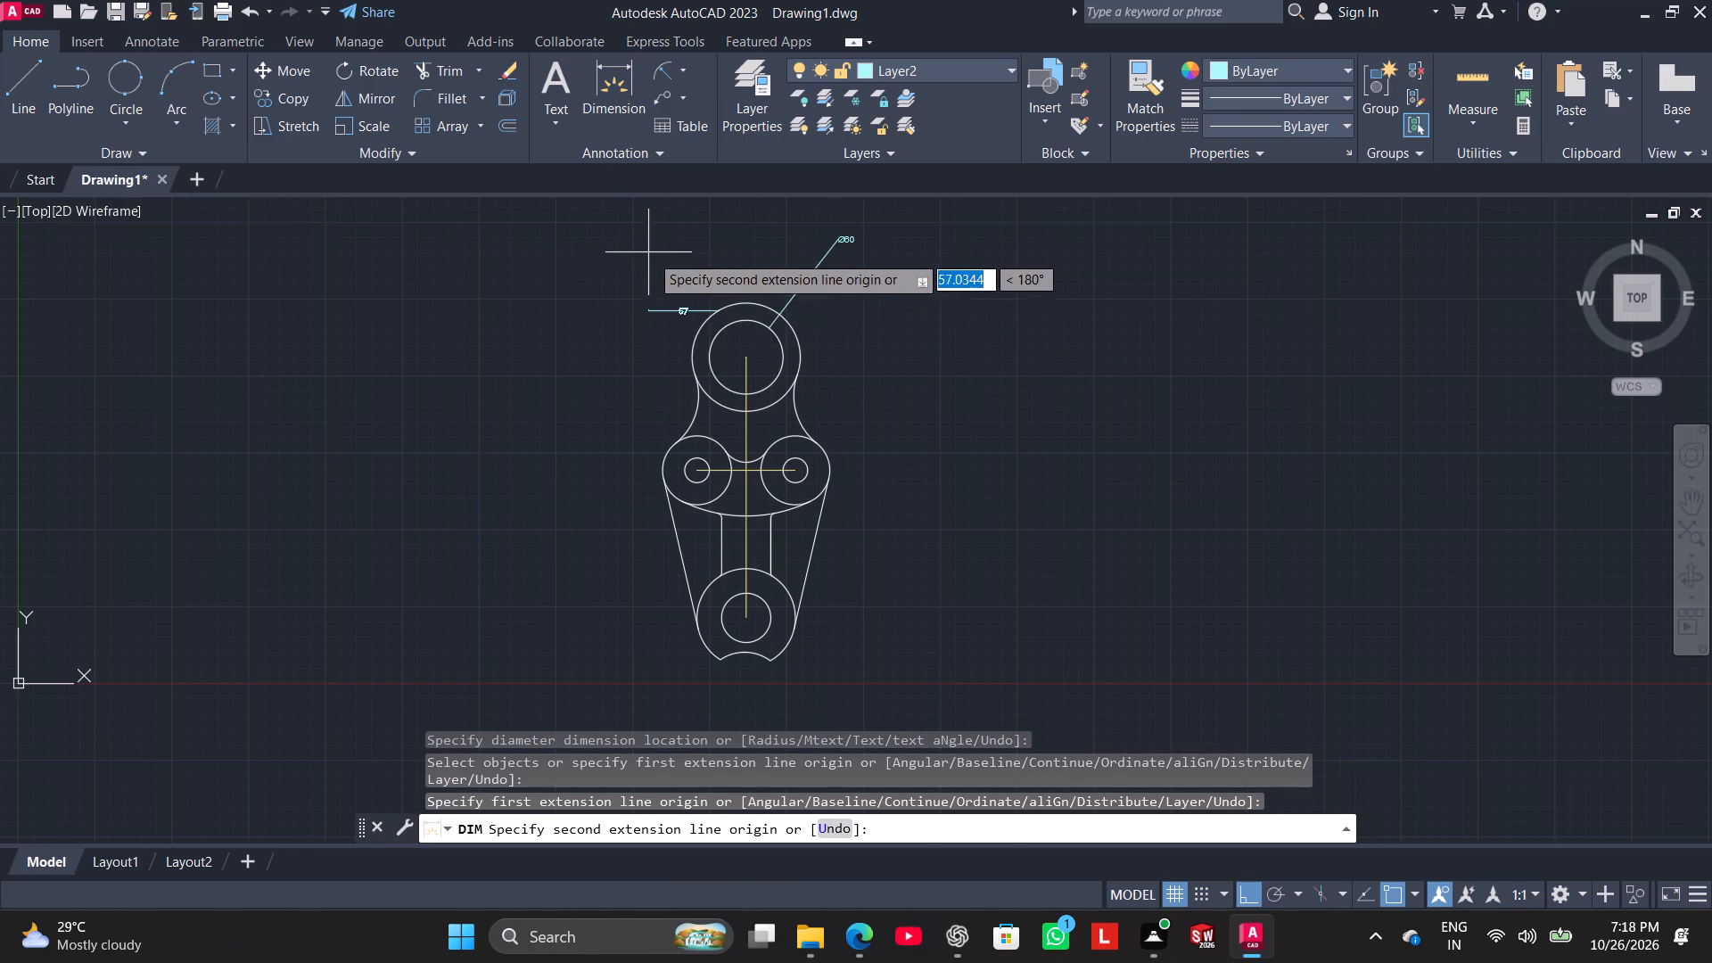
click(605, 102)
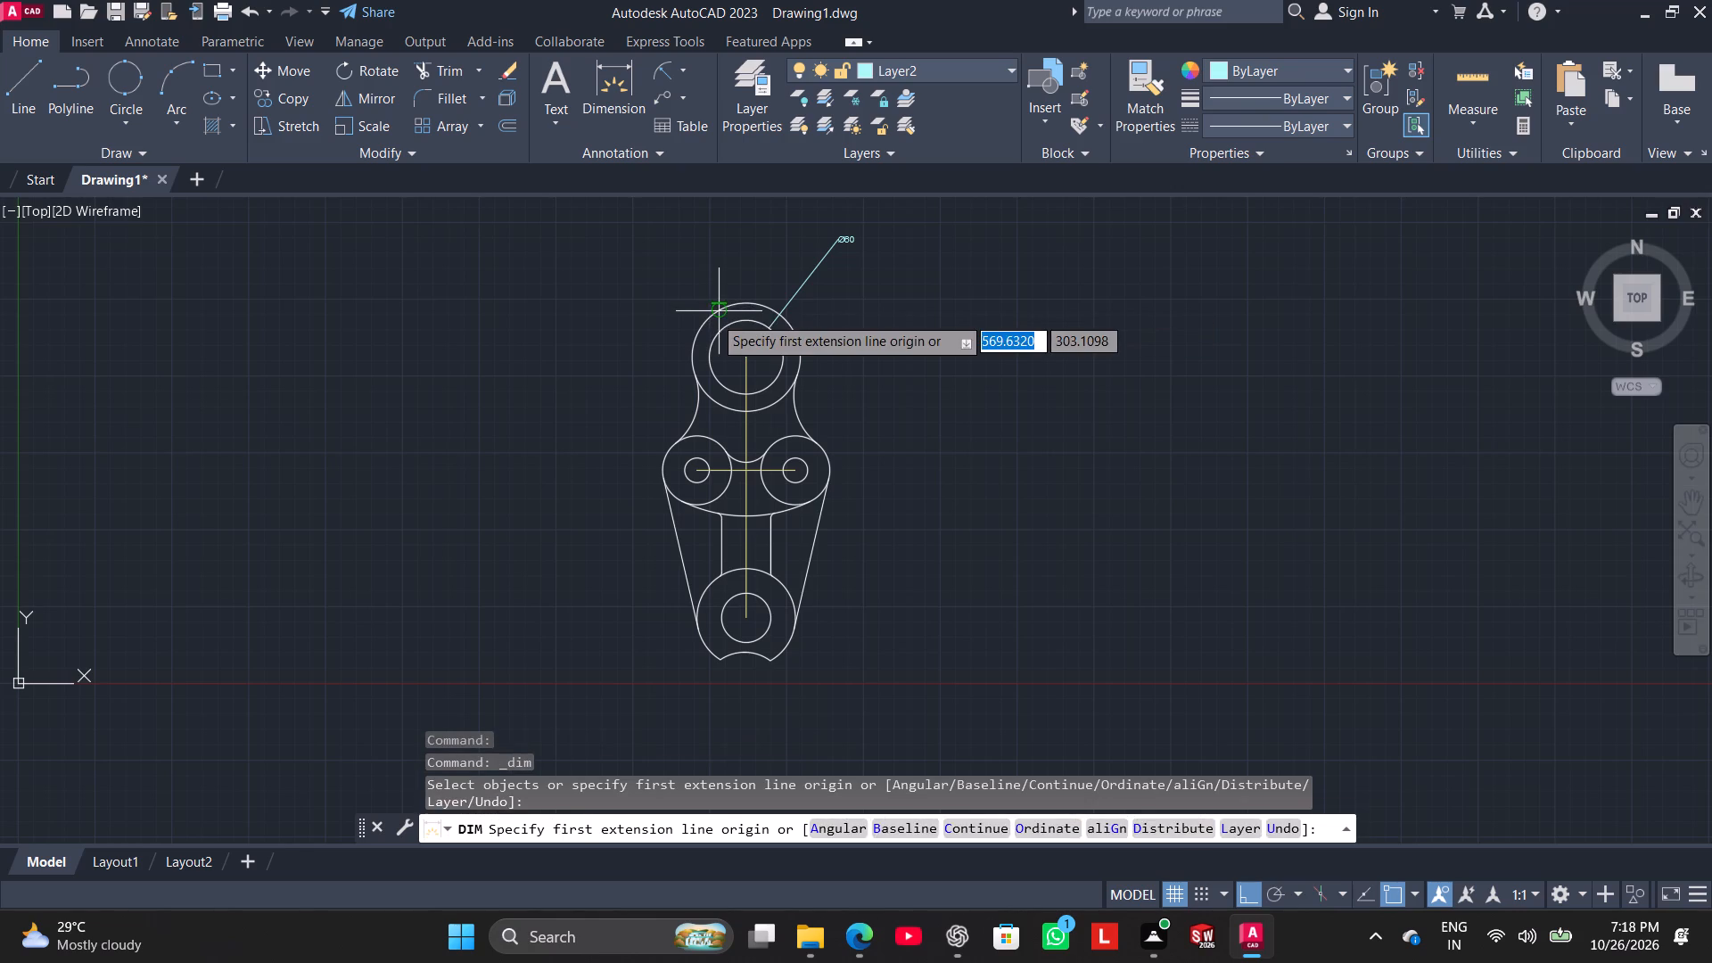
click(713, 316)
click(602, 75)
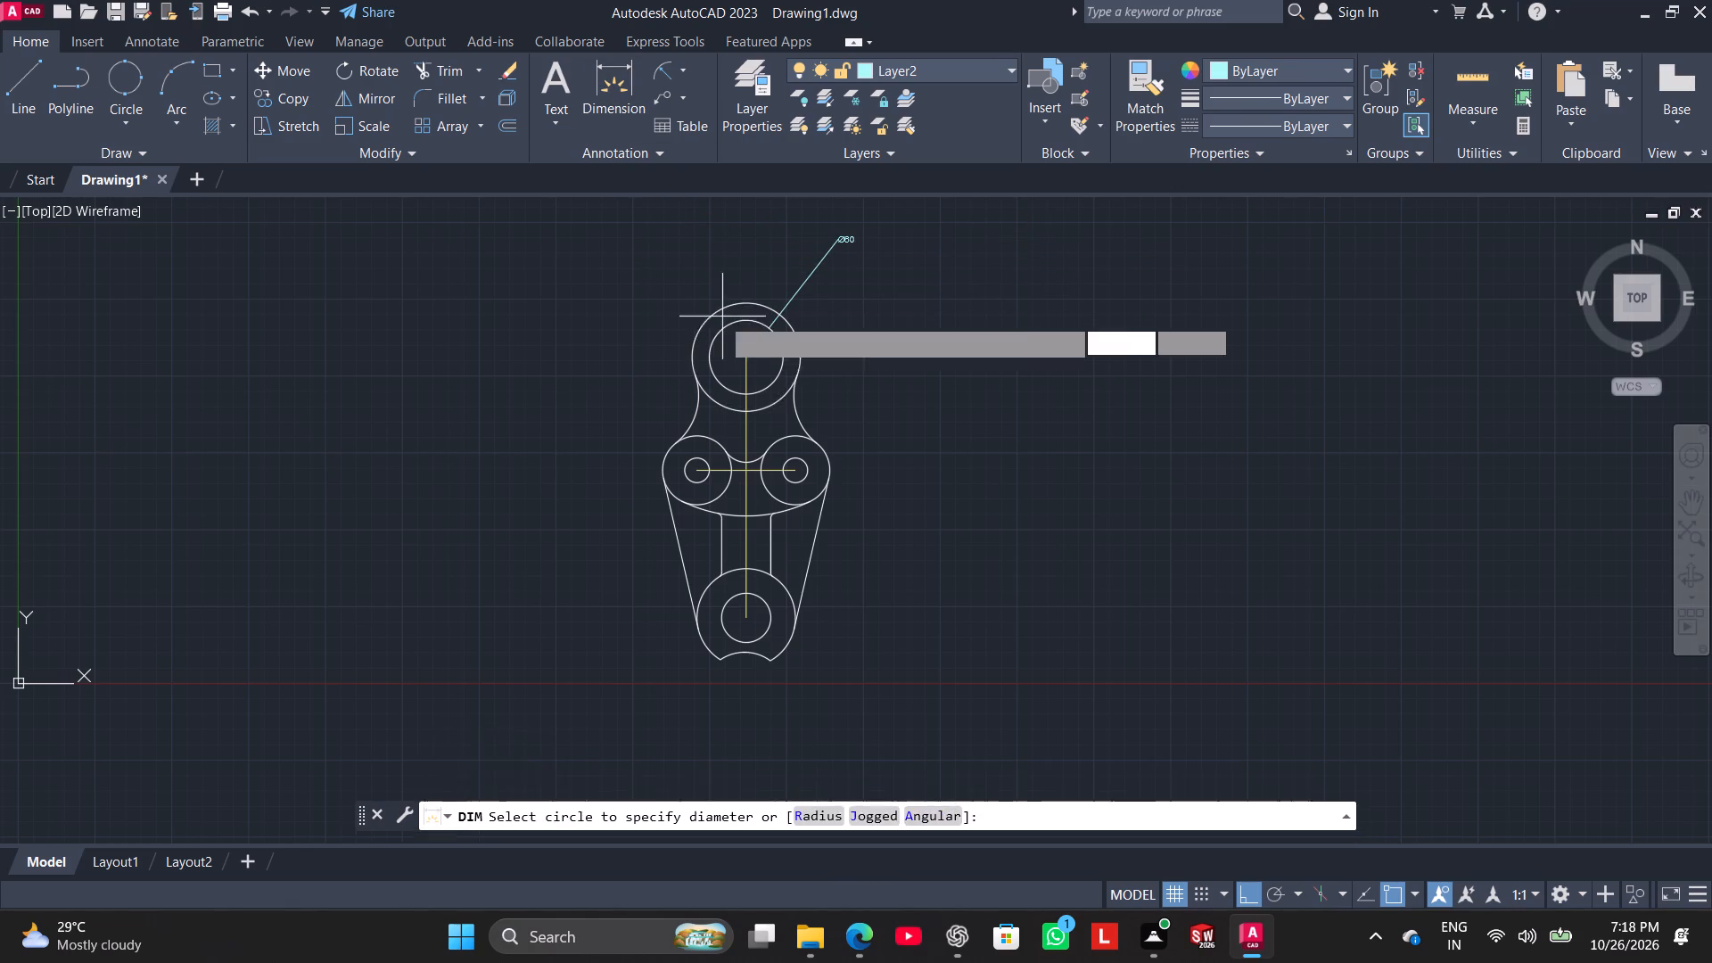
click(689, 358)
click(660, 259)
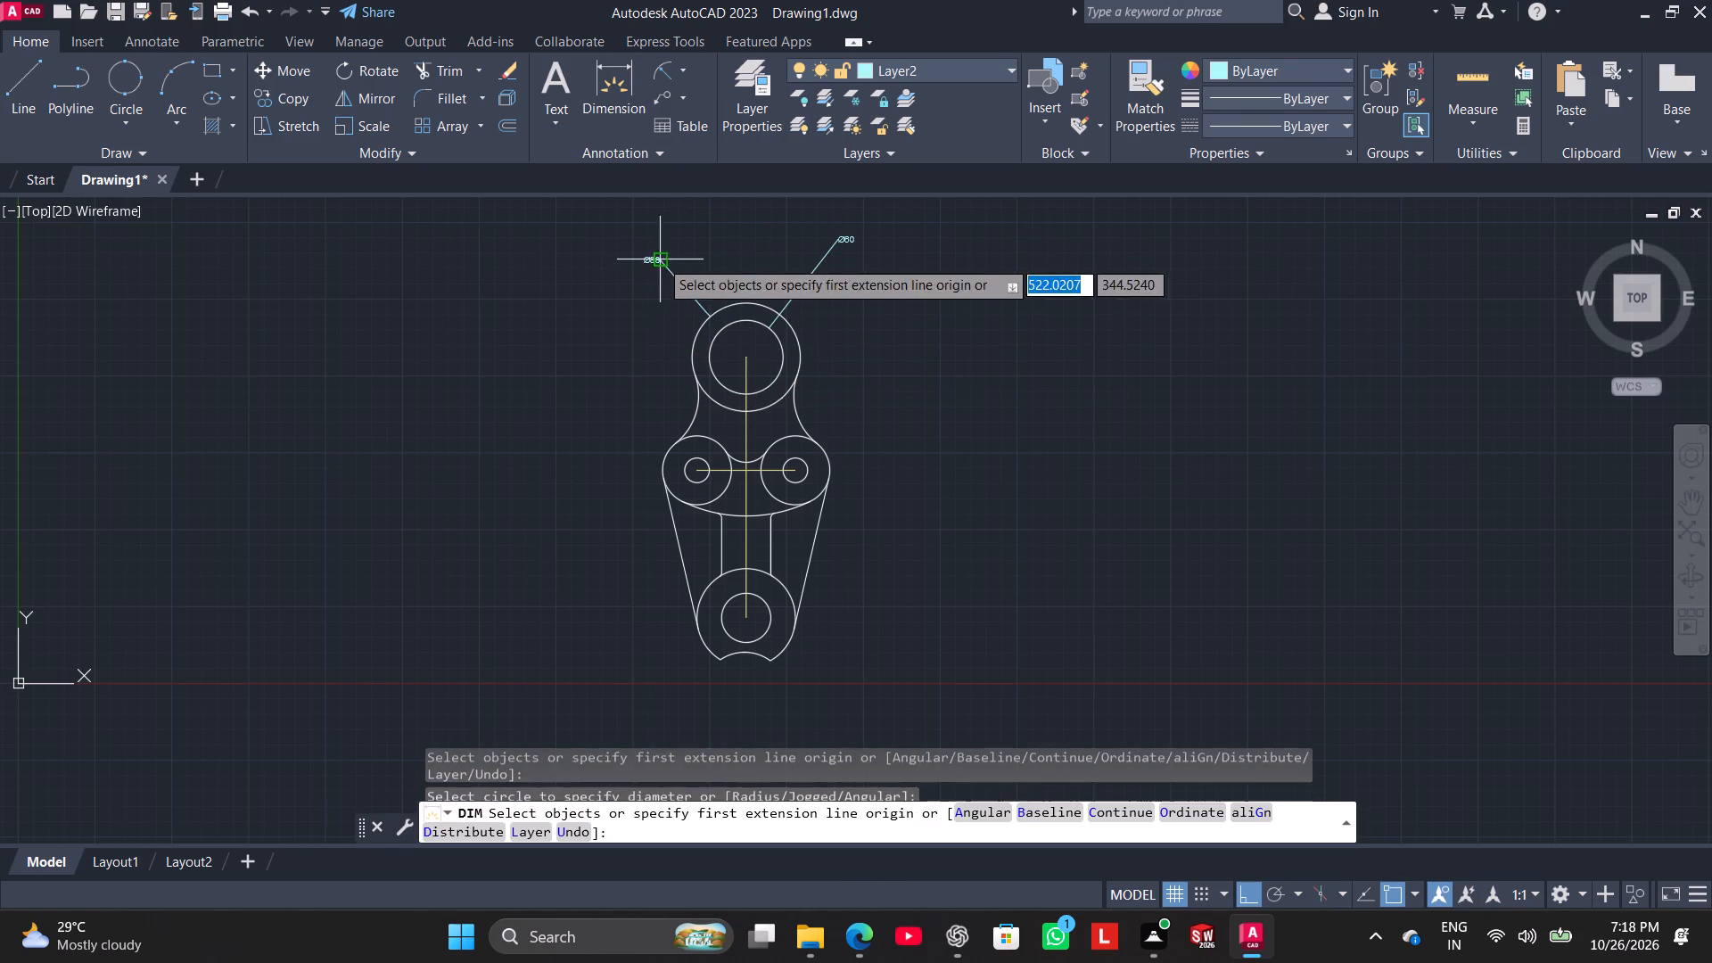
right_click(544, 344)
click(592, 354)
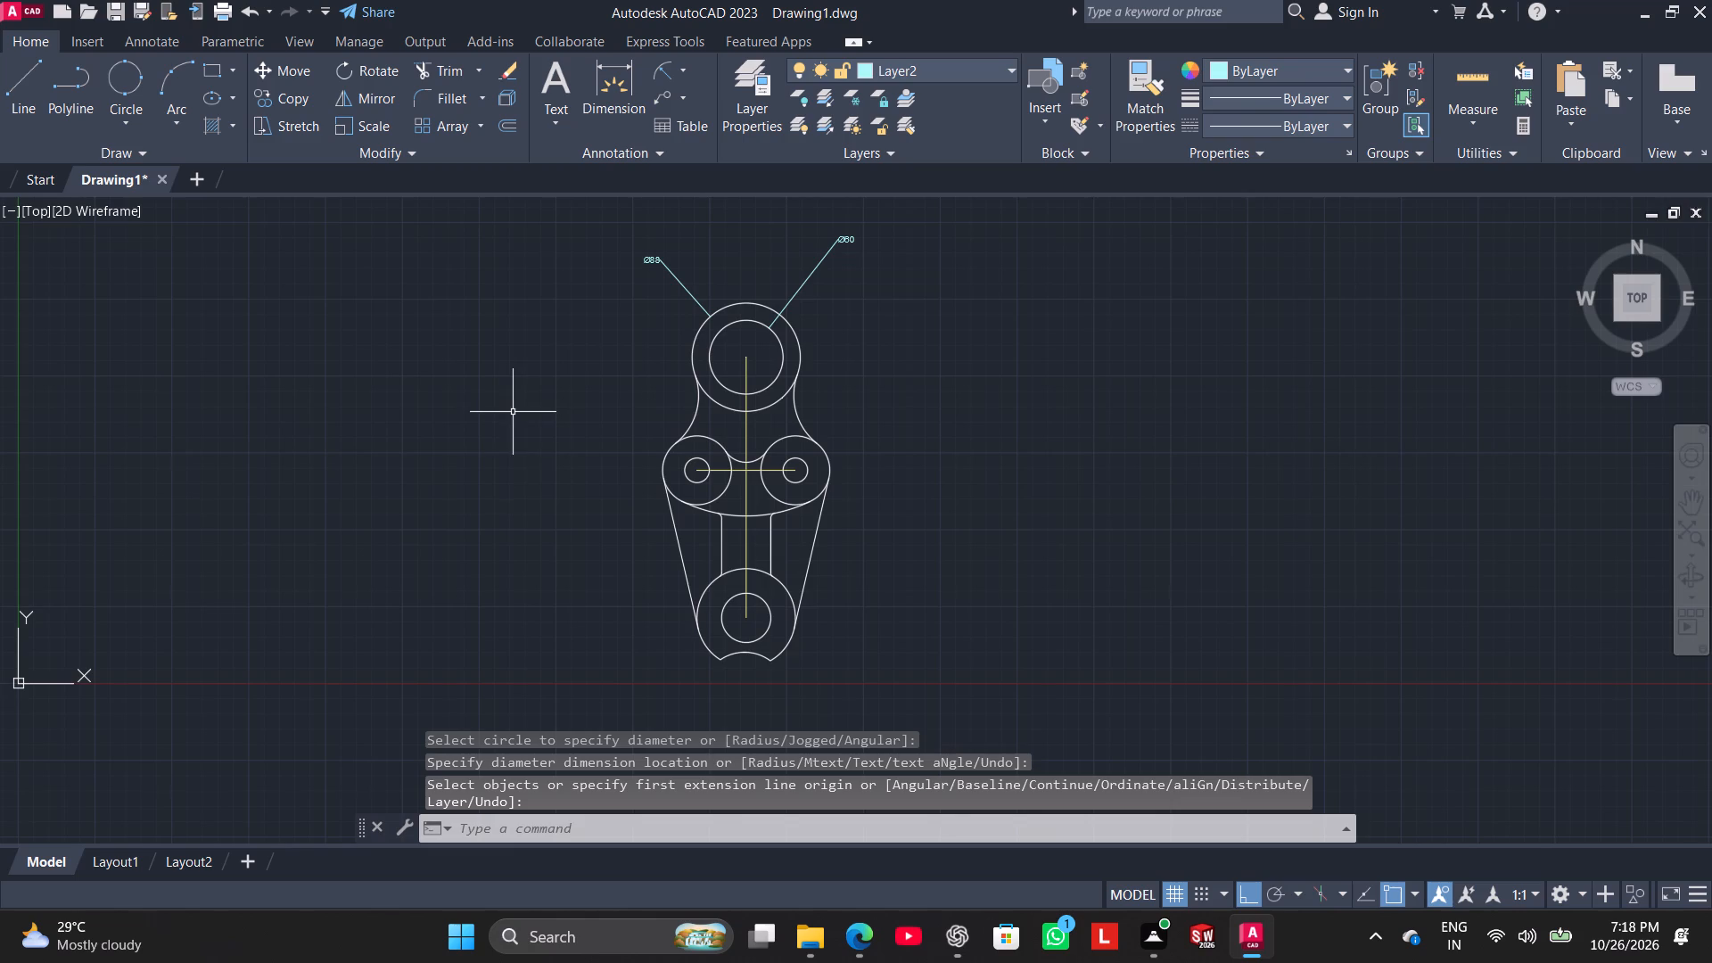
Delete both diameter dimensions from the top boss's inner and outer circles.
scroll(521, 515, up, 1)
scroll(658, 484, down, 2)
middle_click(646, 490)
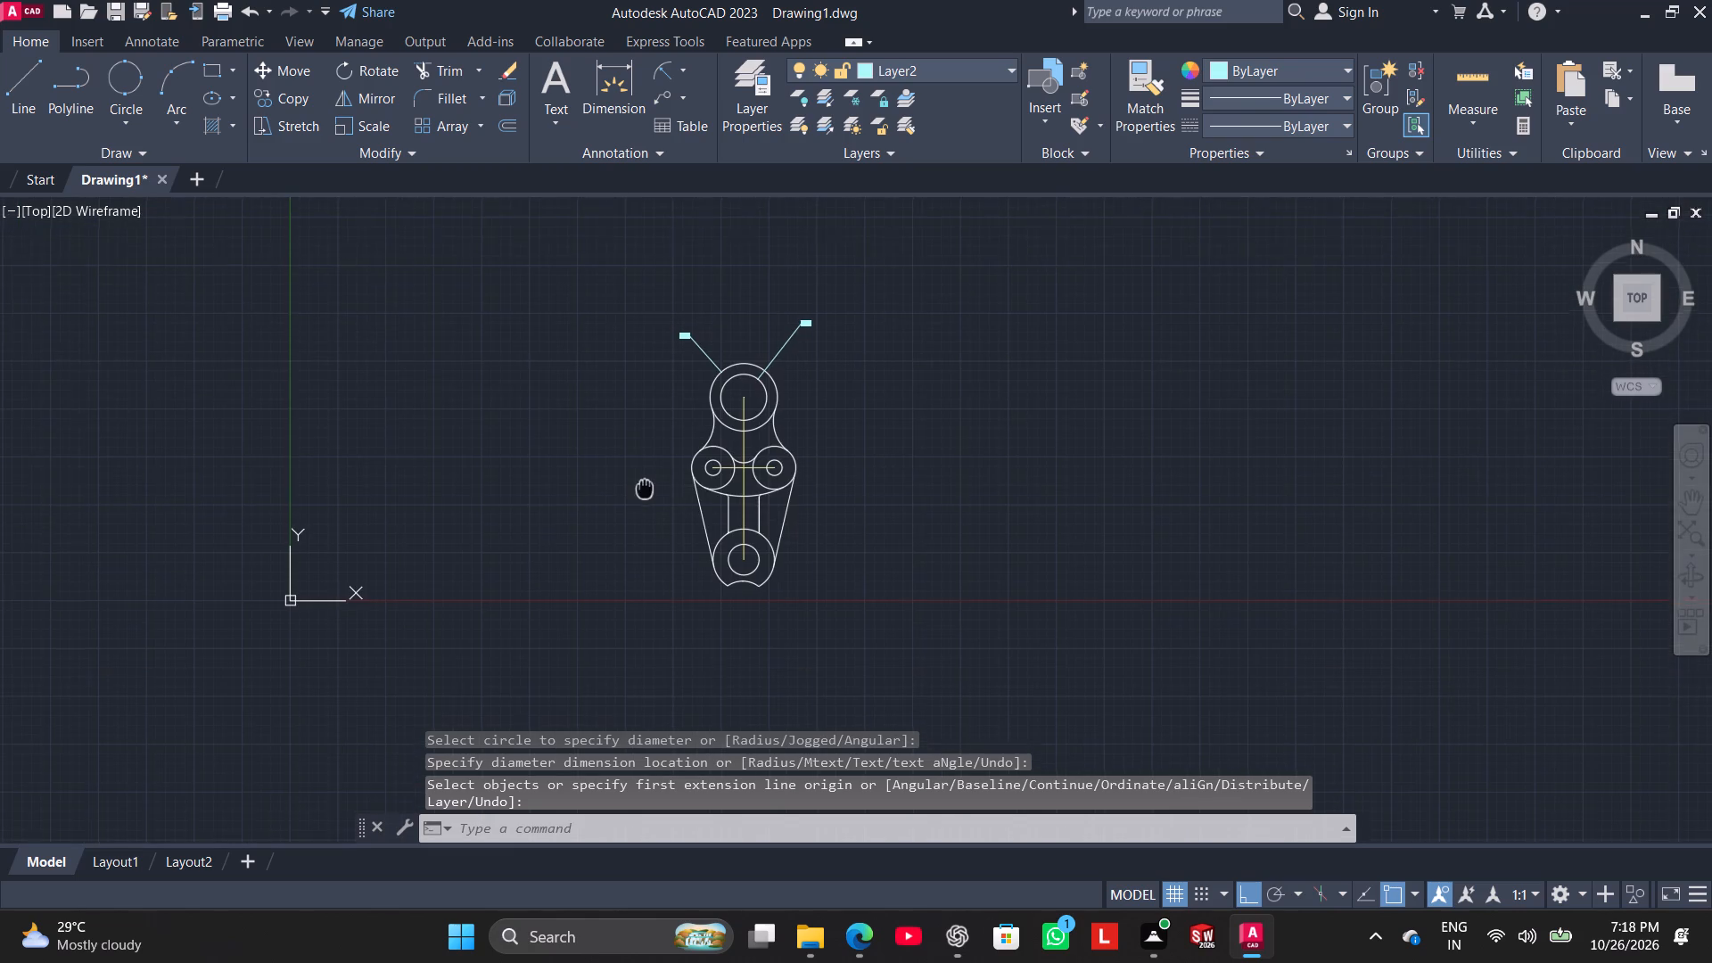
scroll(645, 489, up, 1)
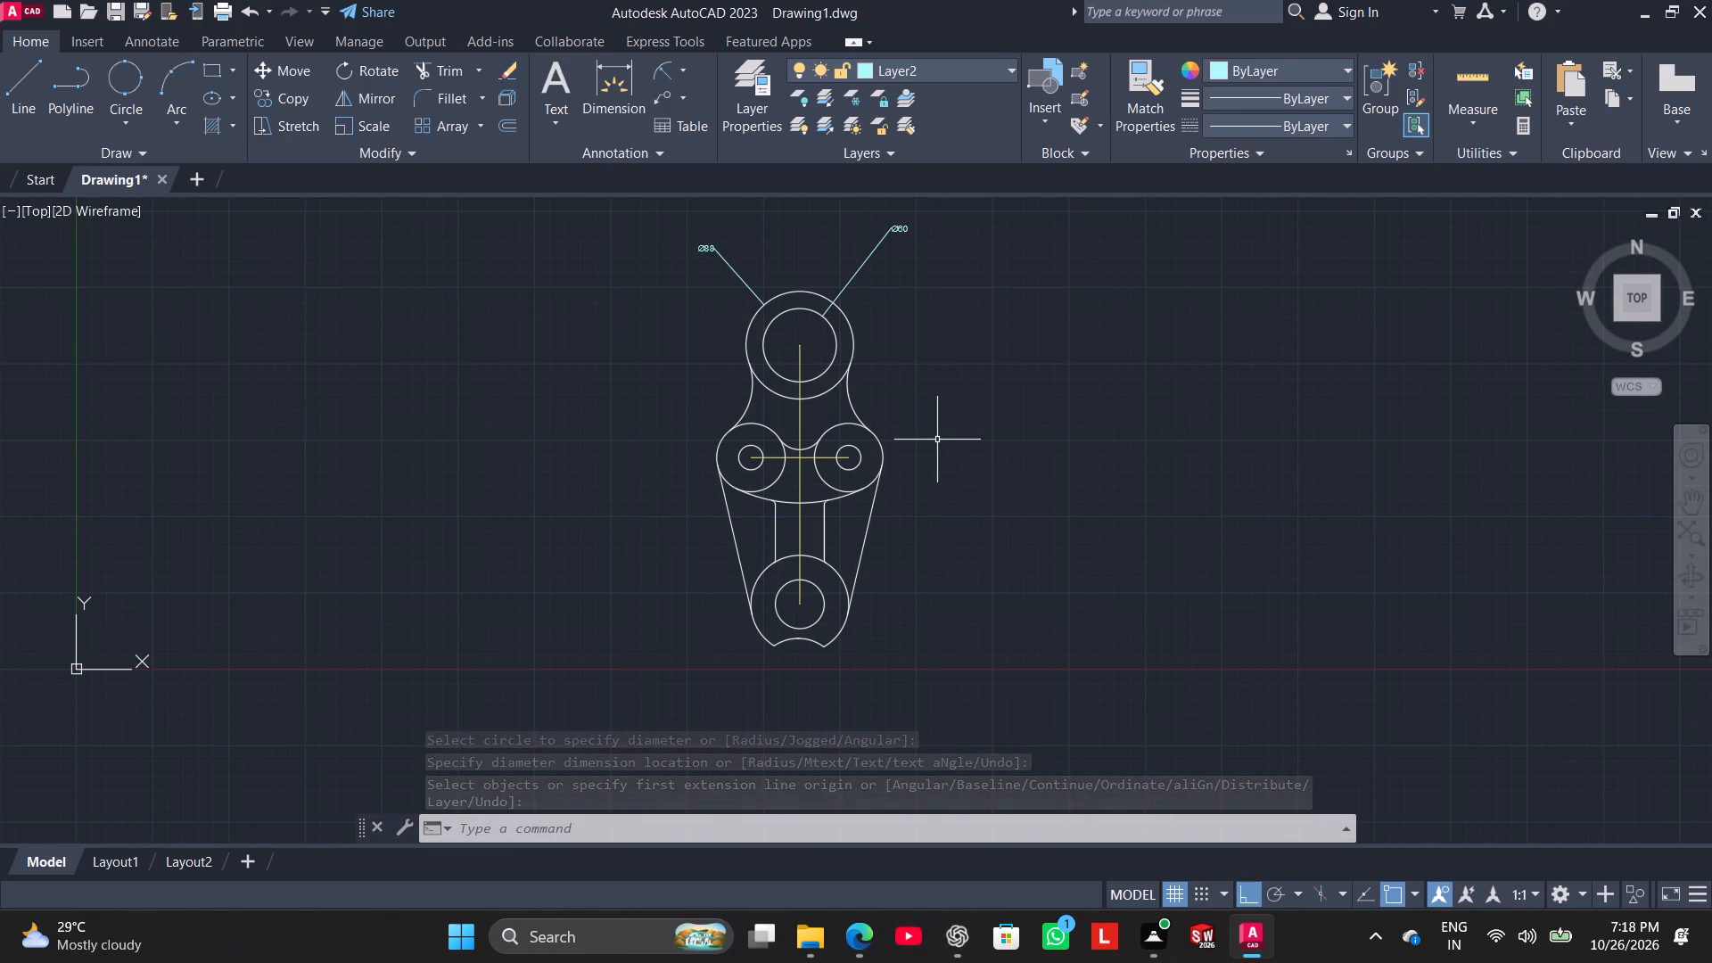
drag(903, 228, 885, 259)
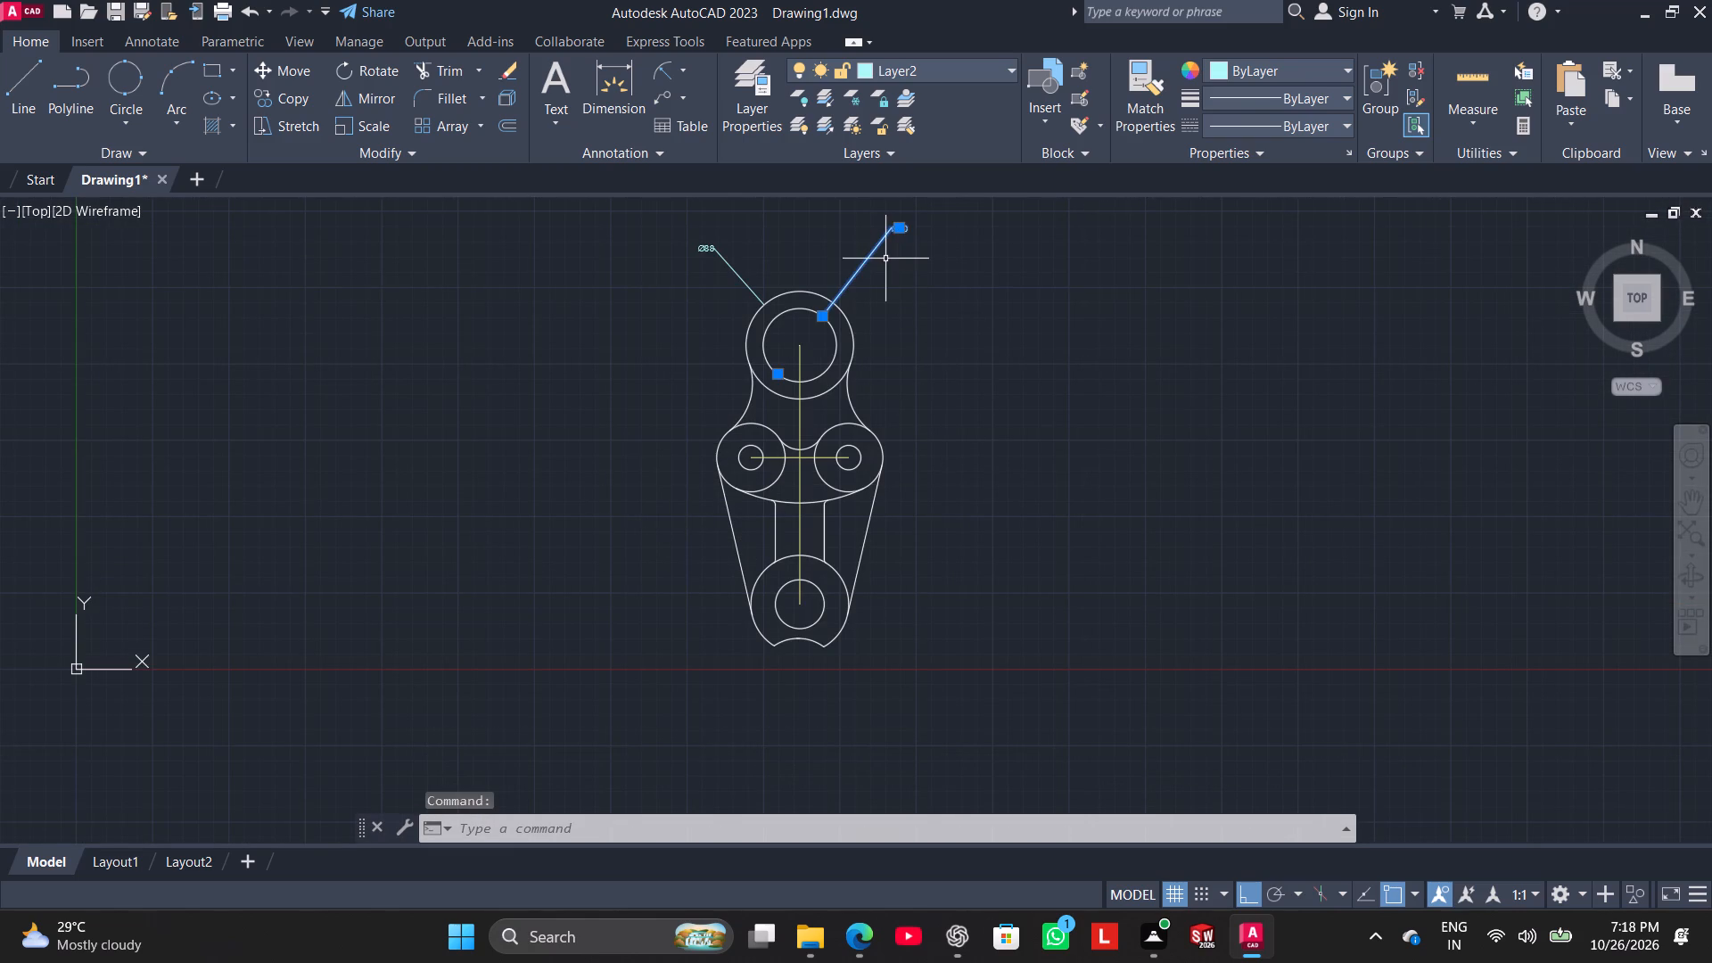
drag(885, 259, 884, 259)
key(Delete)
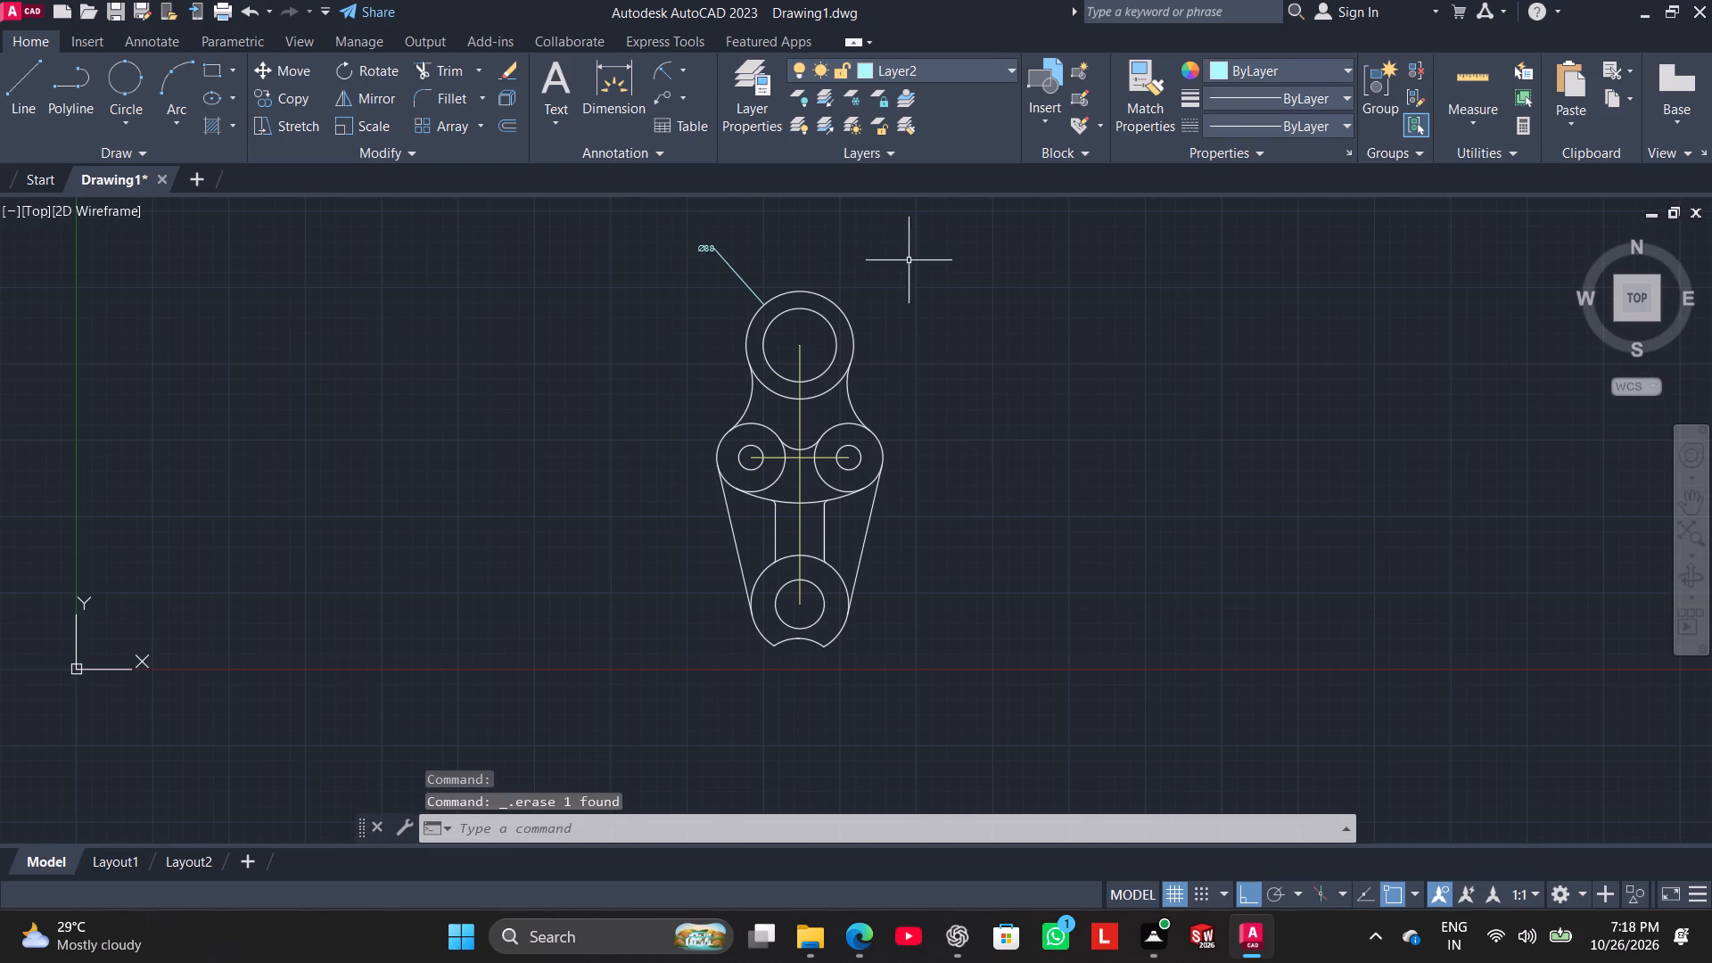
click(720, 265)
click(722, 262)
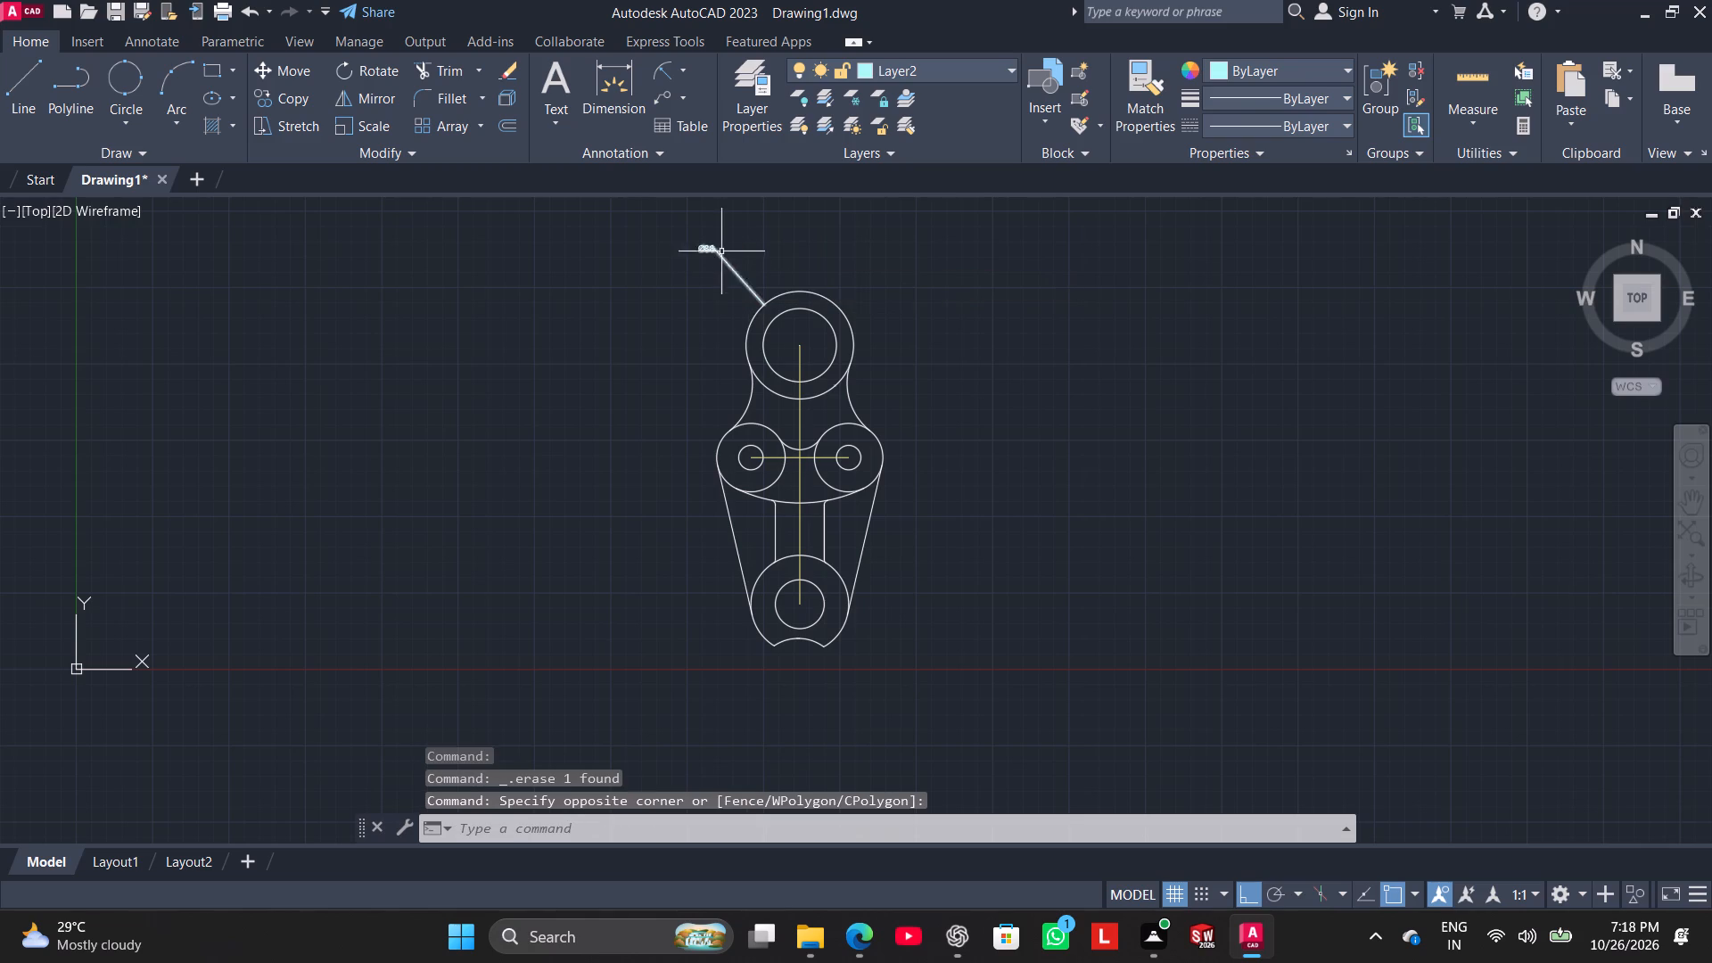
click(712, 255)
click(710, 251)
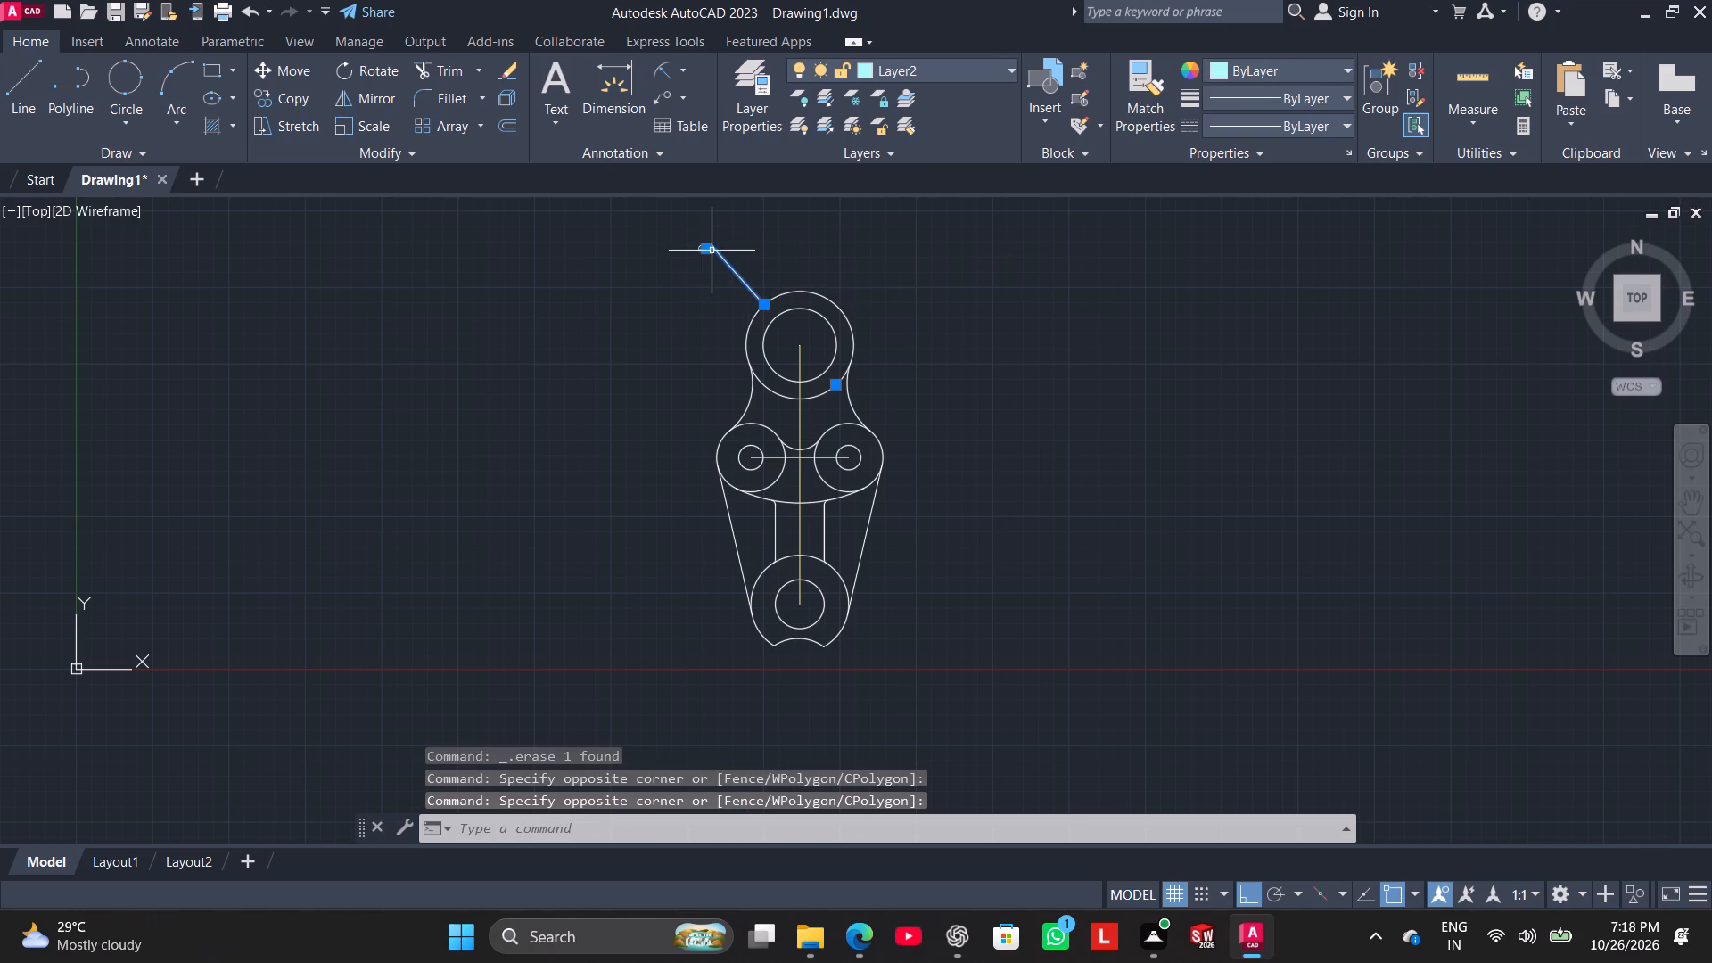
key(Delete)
Dimension the diameter of the top boss's outer circle, placing the text close to its upper-left side.
scroll(901, 309, up, 2)
scroll(903, 340, down, 1)
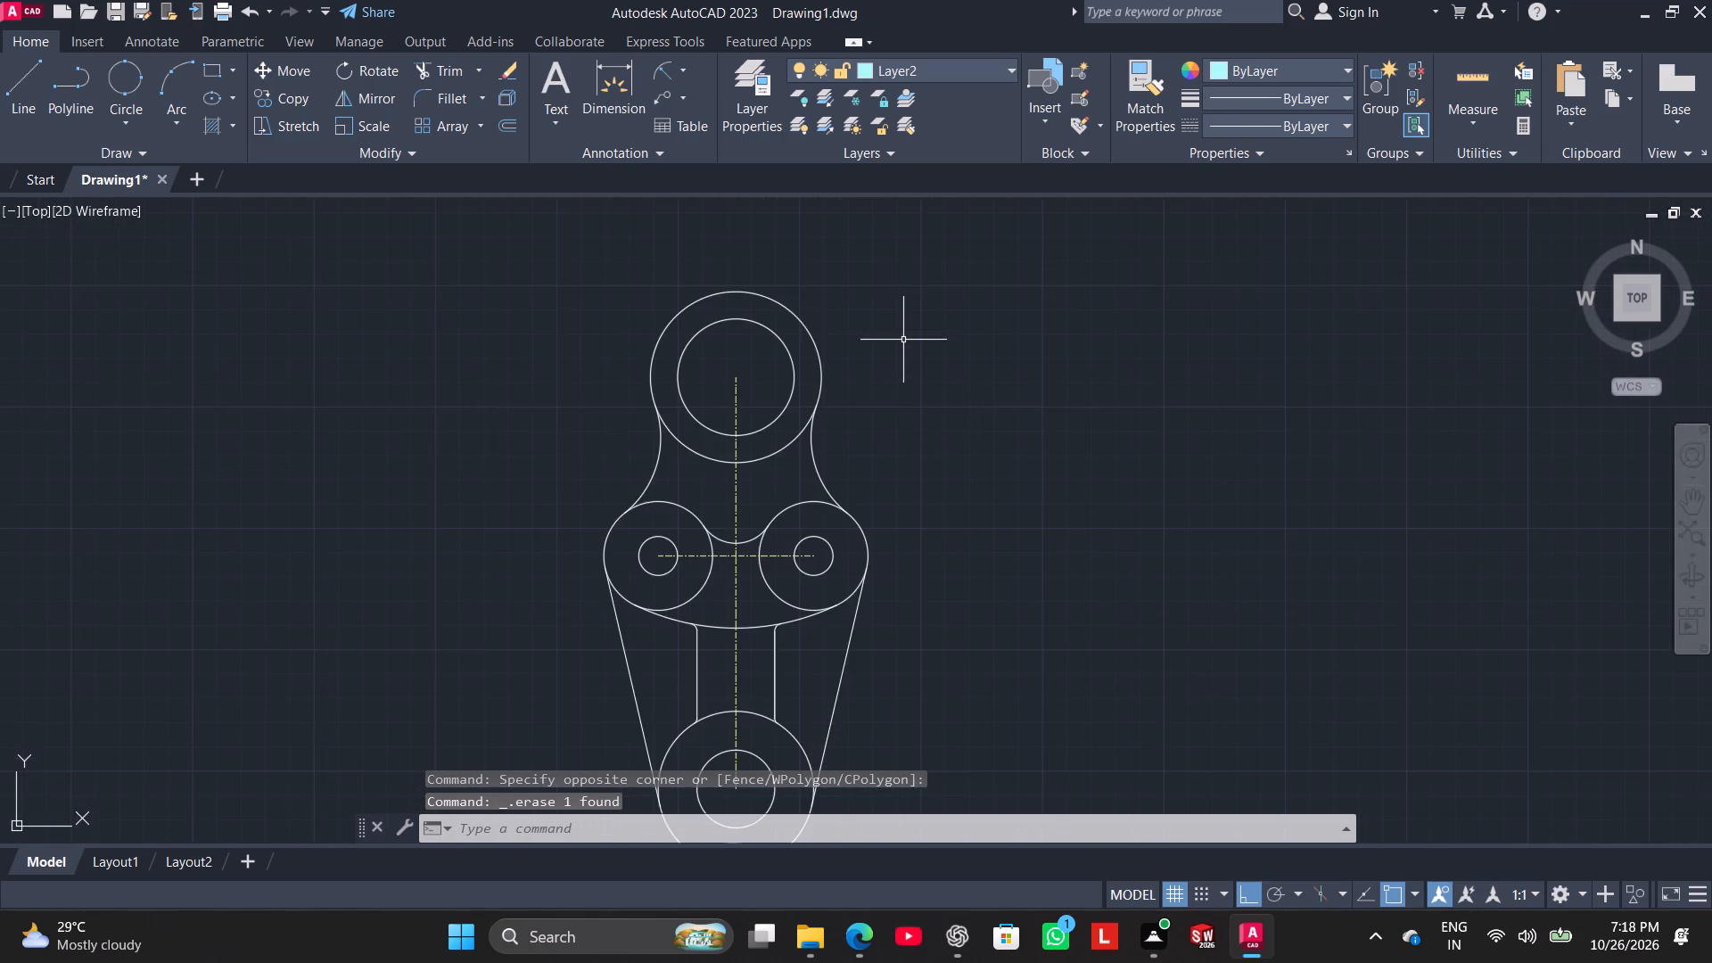
scroll(903, 342, down, 1)
middle_drag(938, 509, 930, 463)
scroll(928, 496, up, 1)
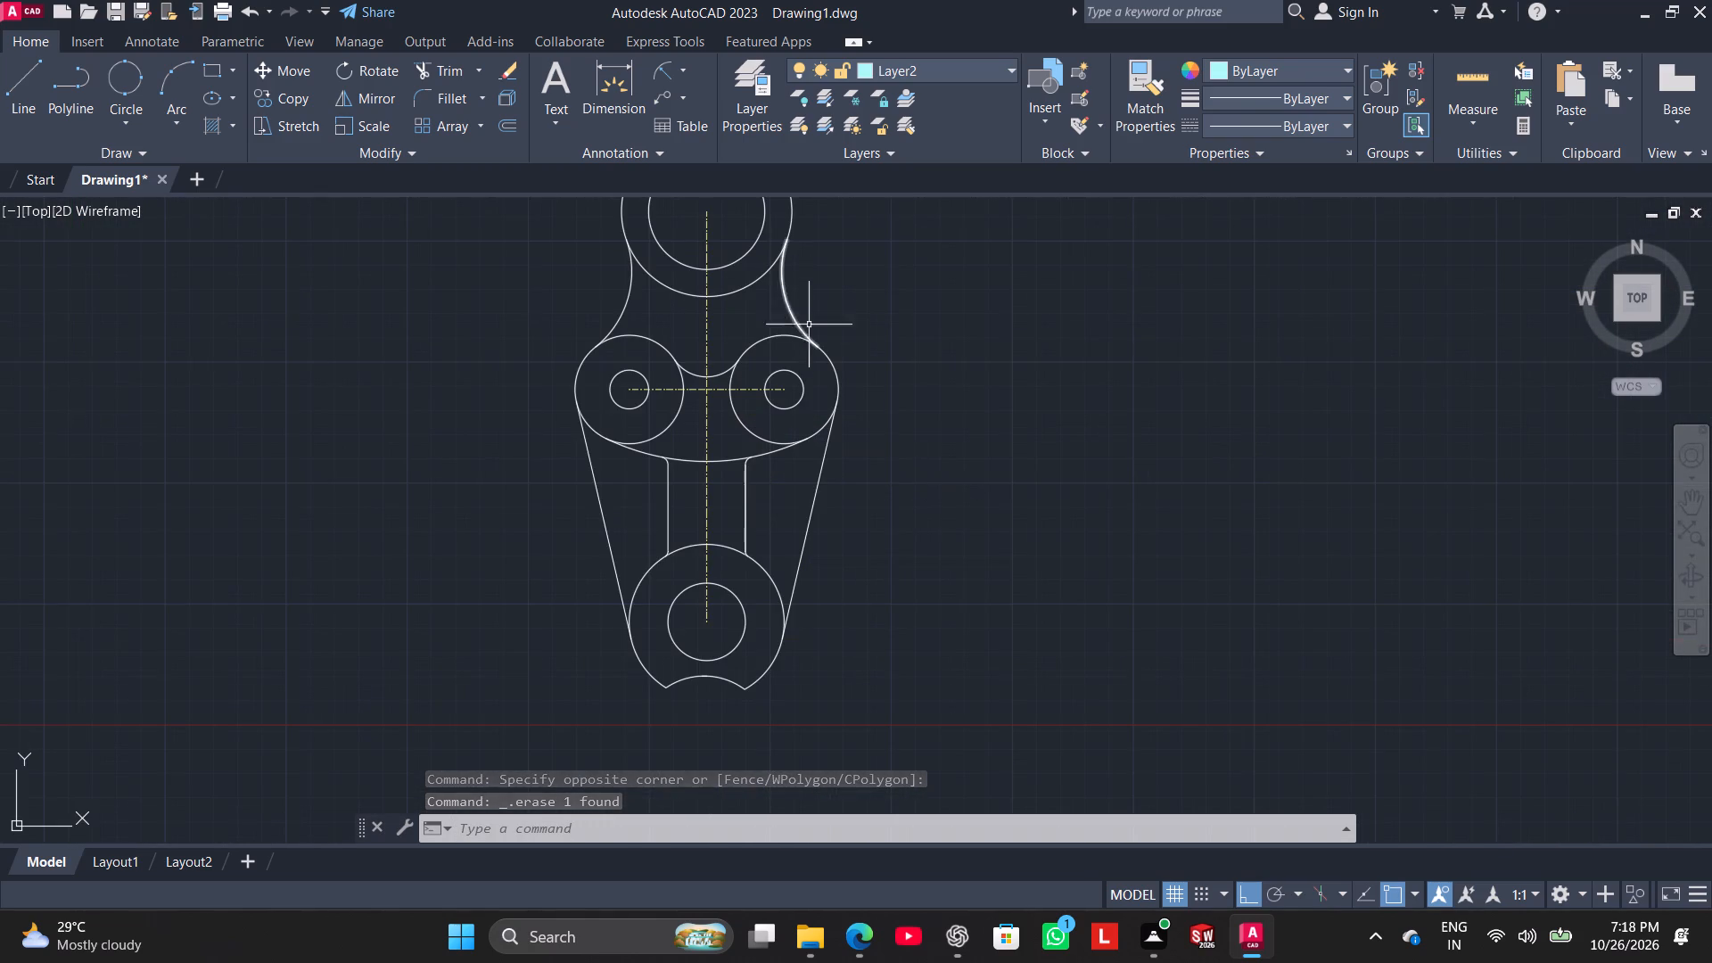
middle_drag(818, 312, 860, 394)
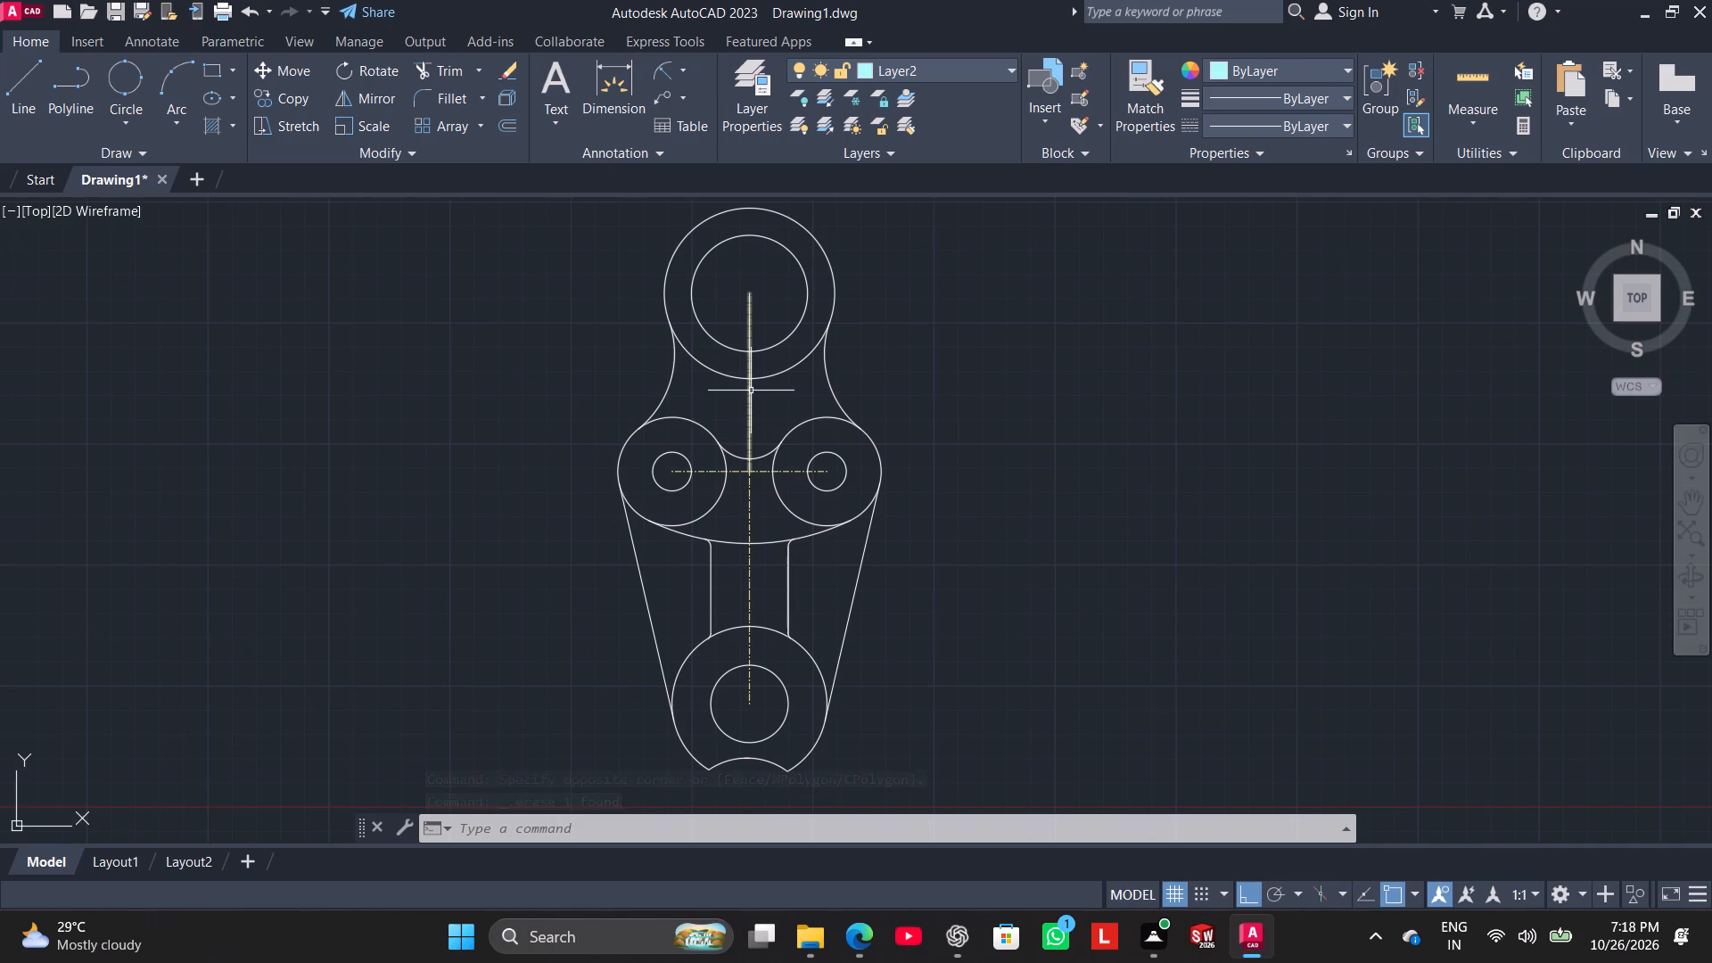
scroll(751, 391, down, 1)
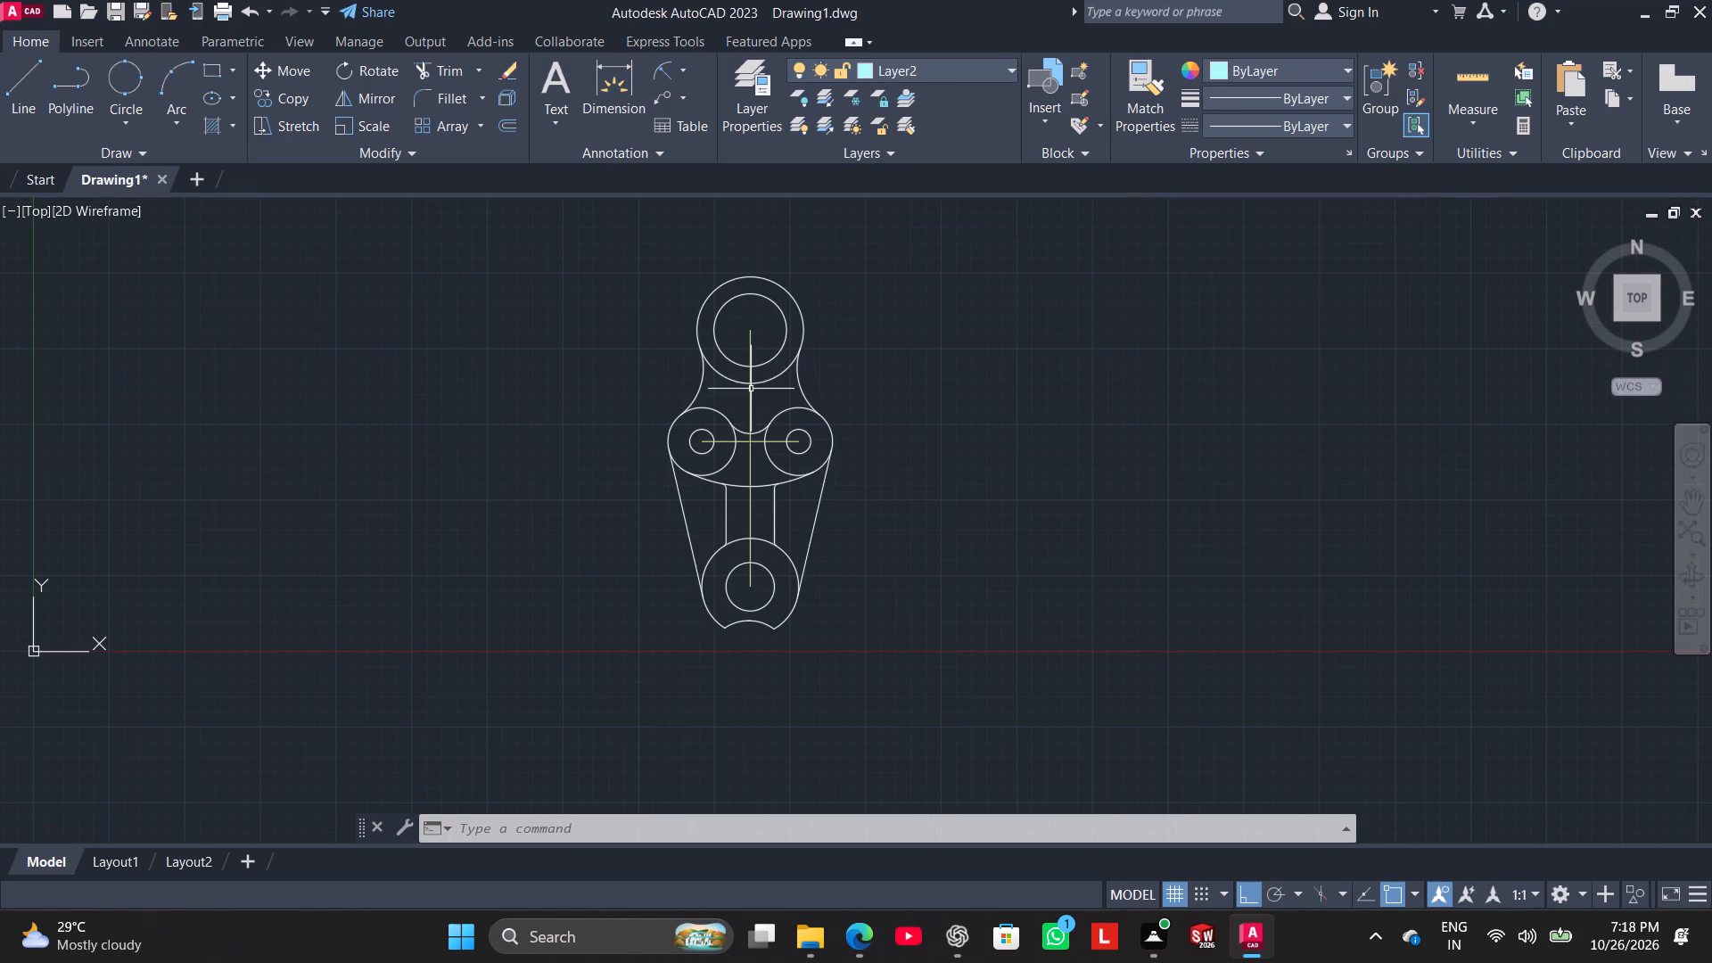
scroll(761, 409, up, 1)
middle_drag(771, 426, 784, 466)
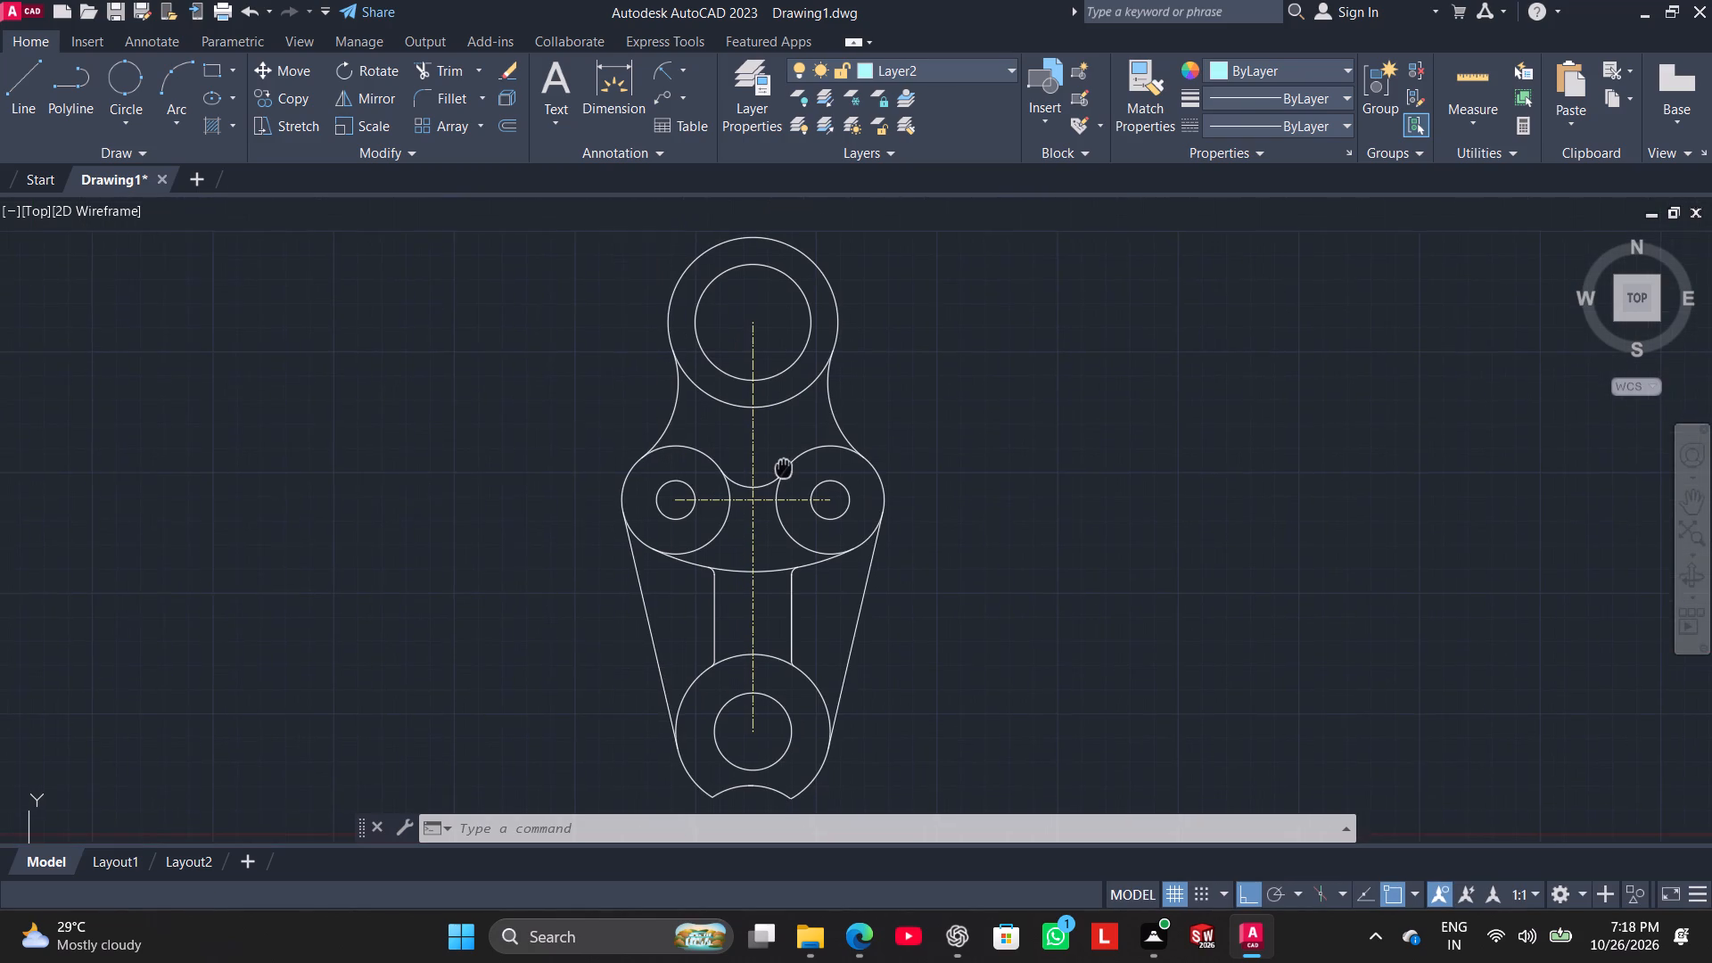
middle_drag(784, 466, 794, 449)
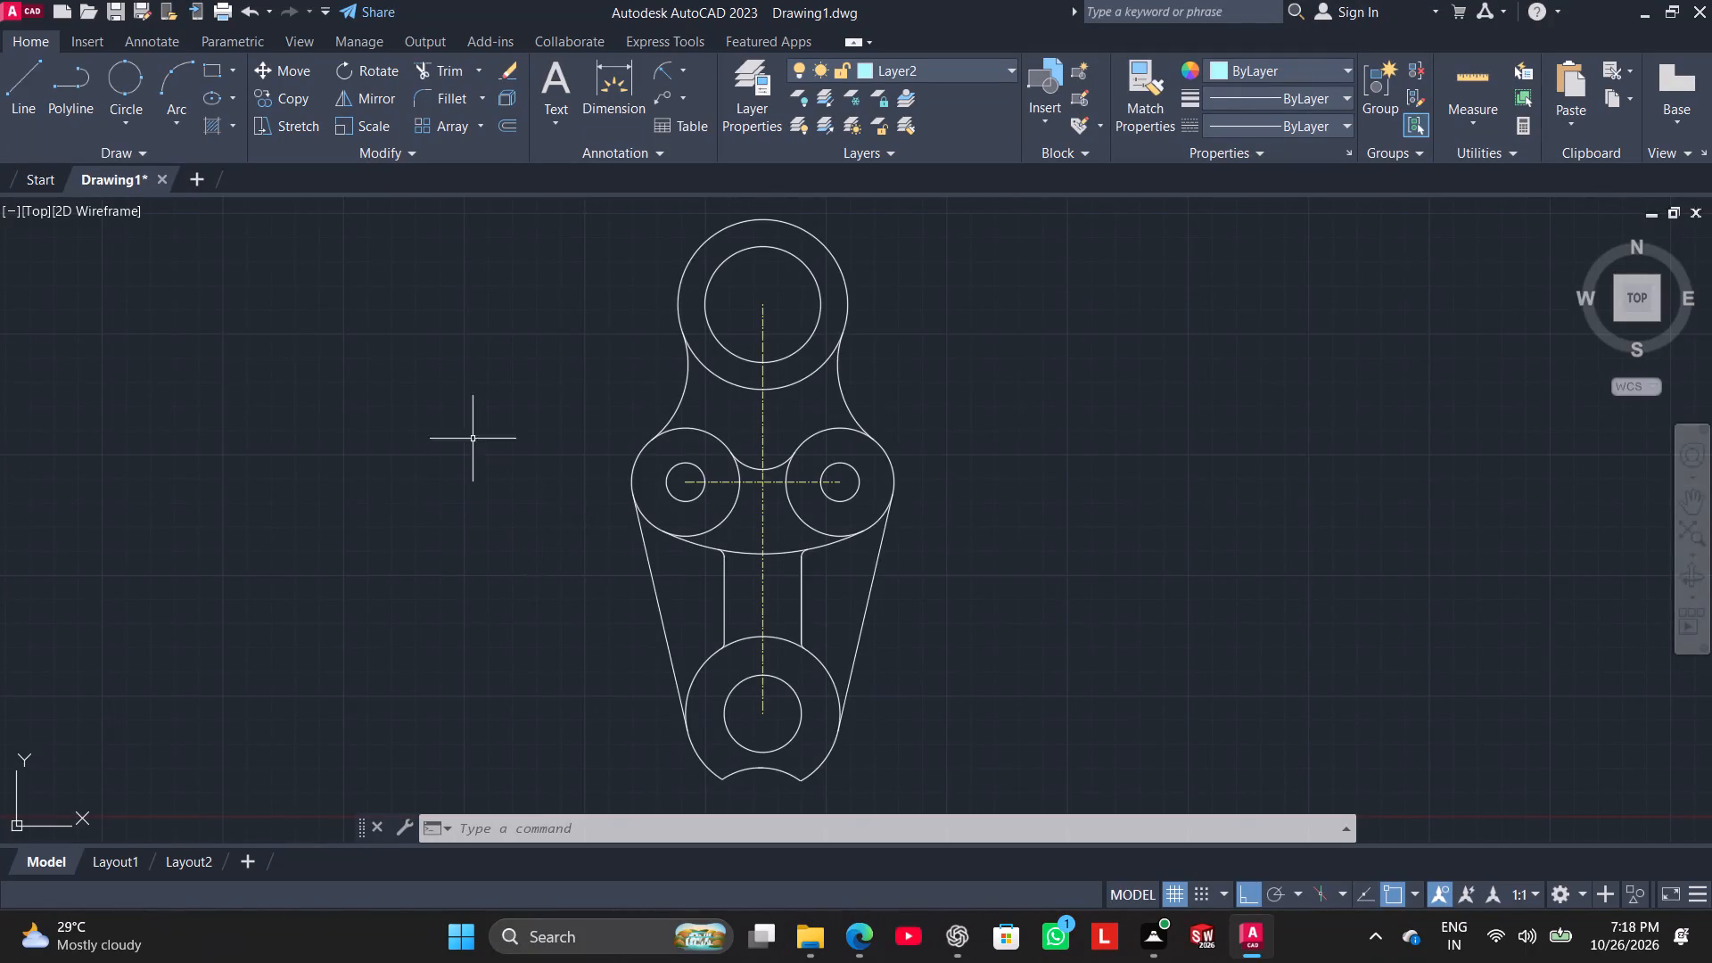
click(609, 82)
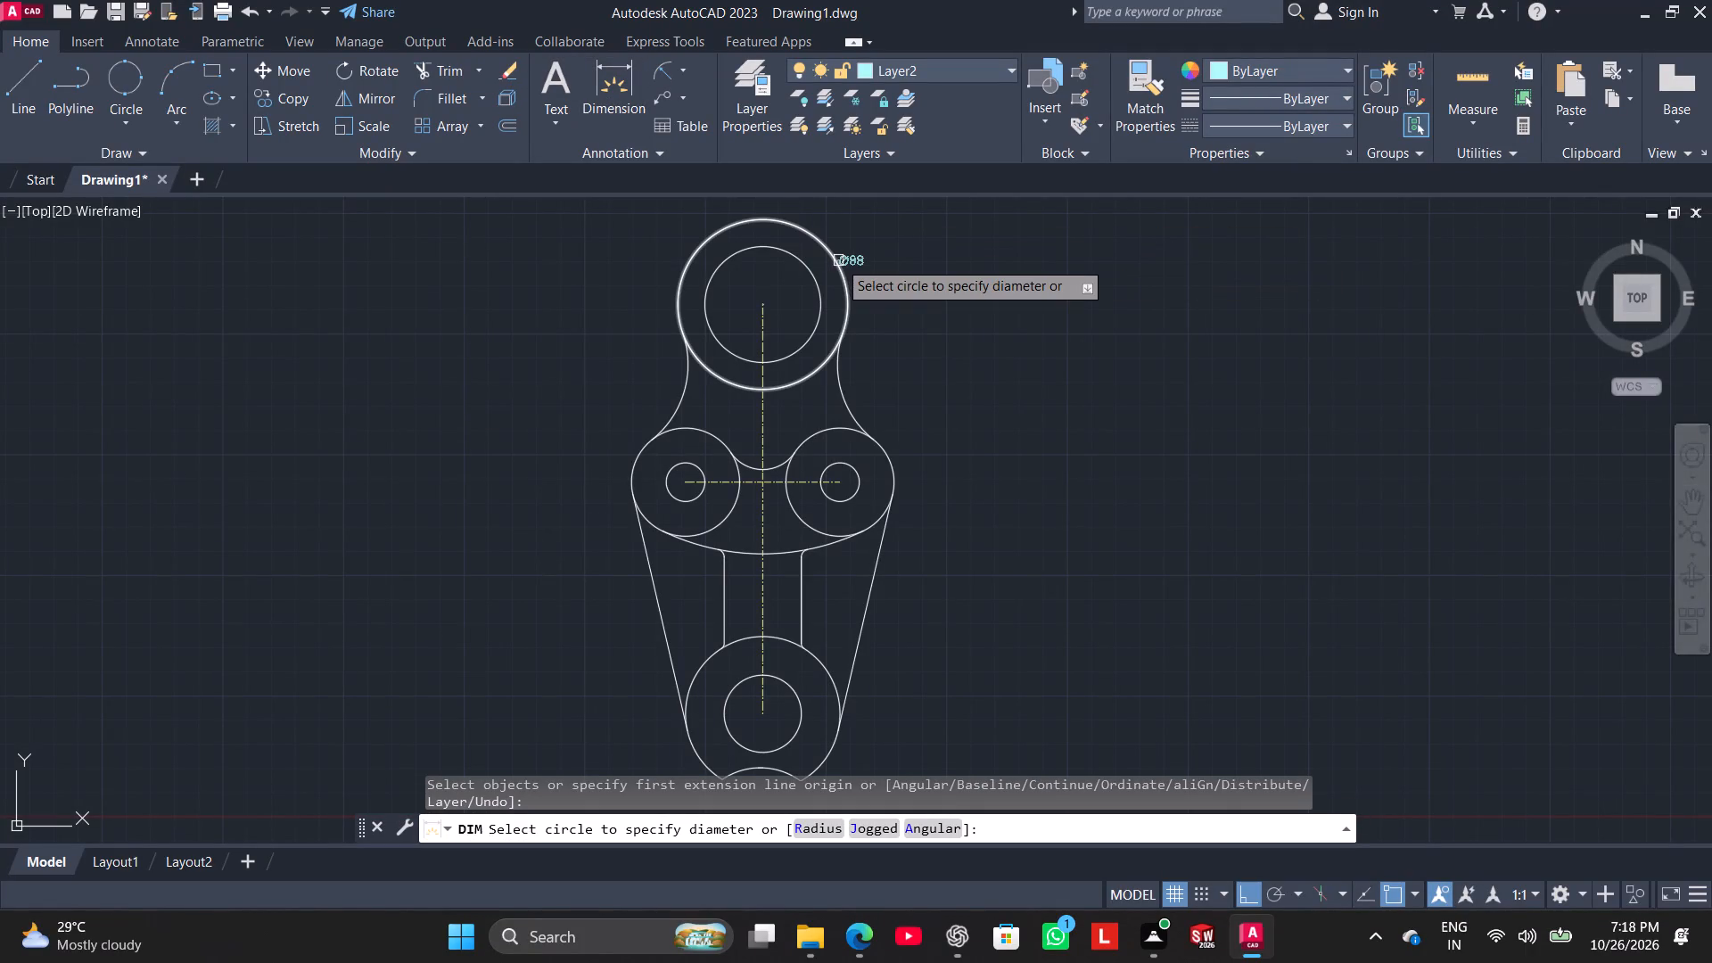
click(837, 262)
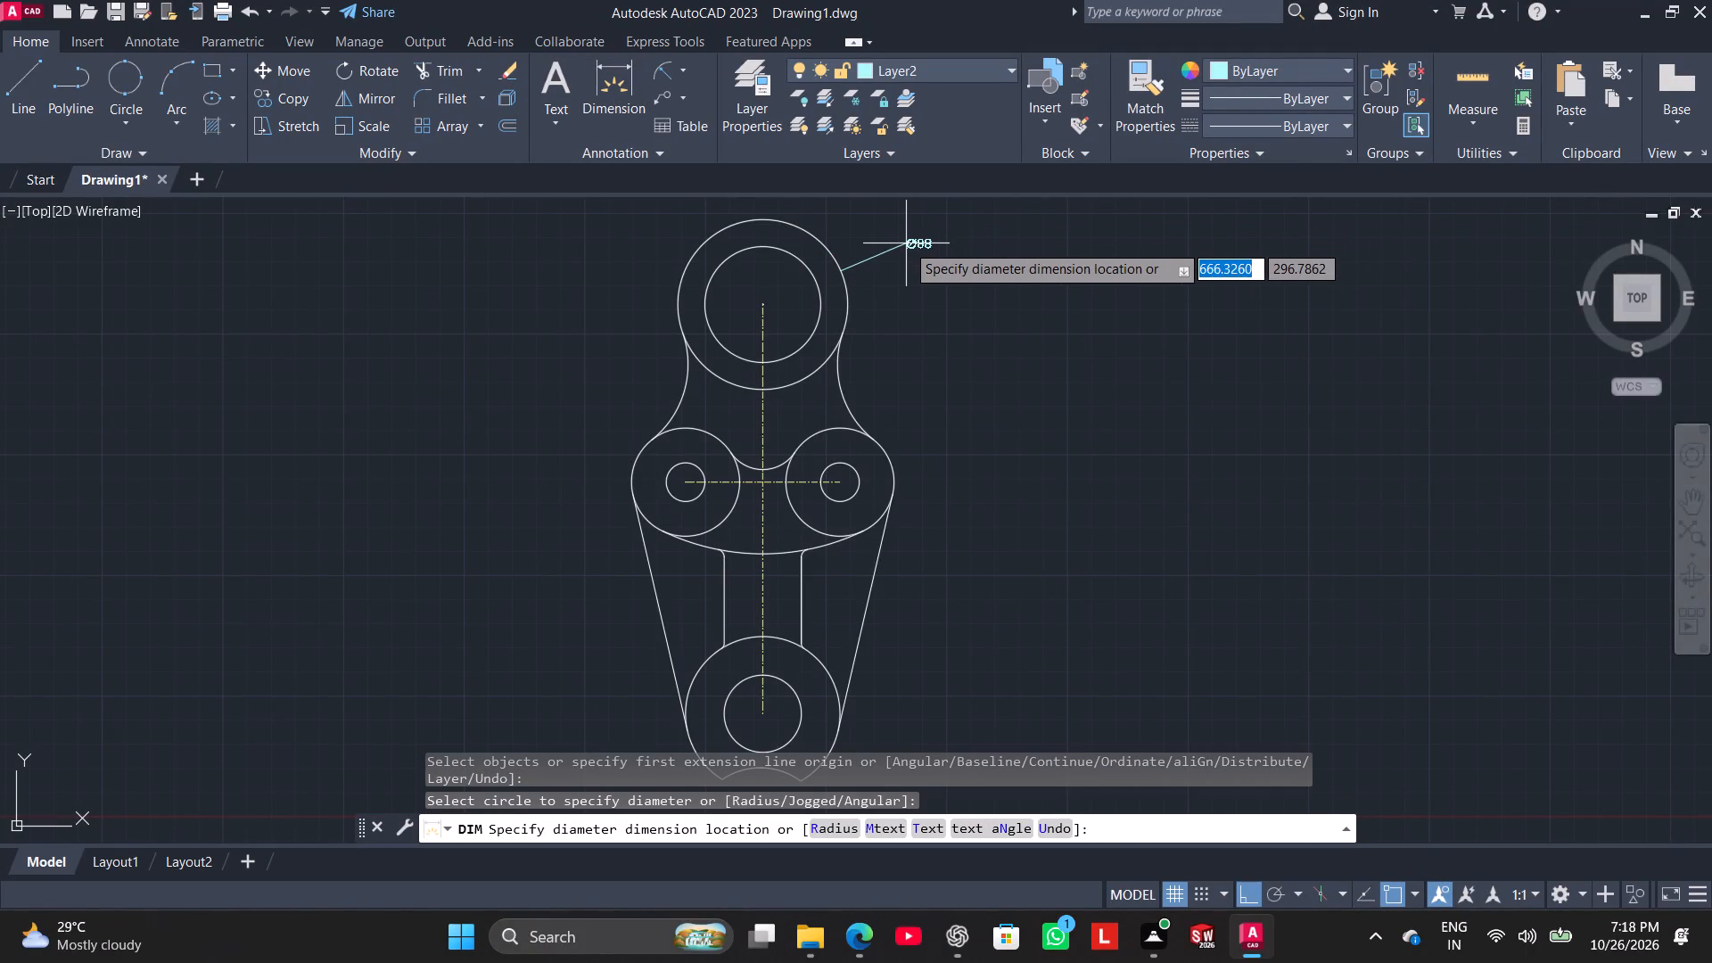
click(642, 233)
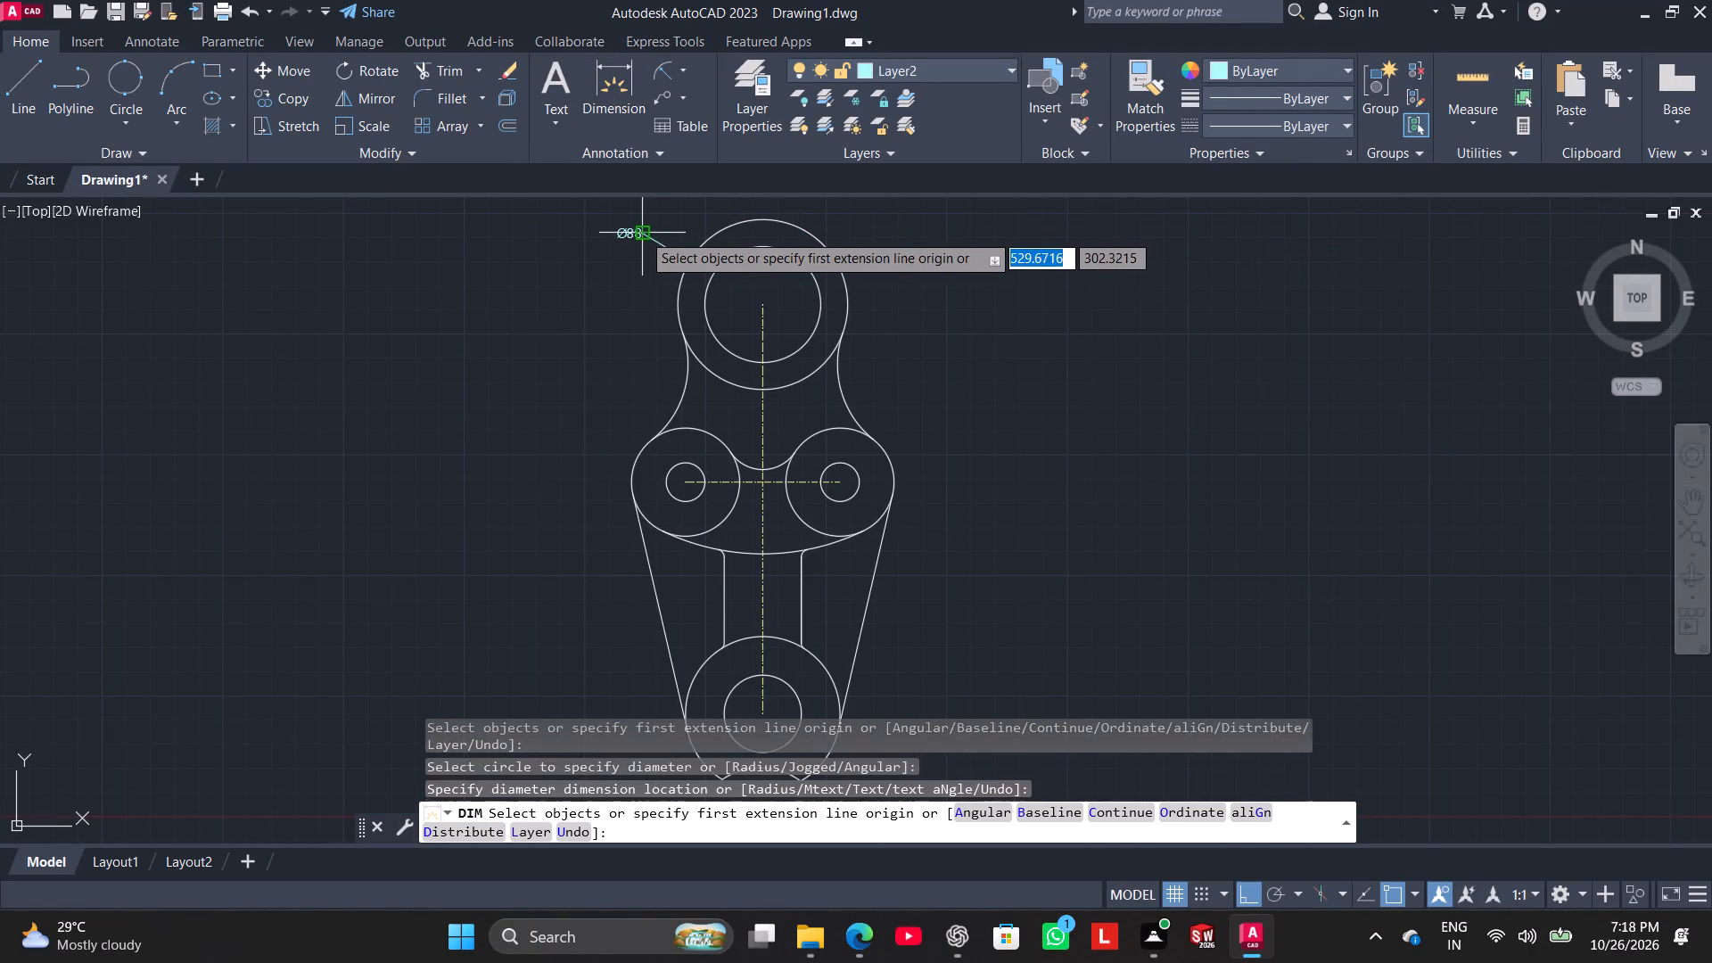
right_click(380, 347)
click(420, 359)
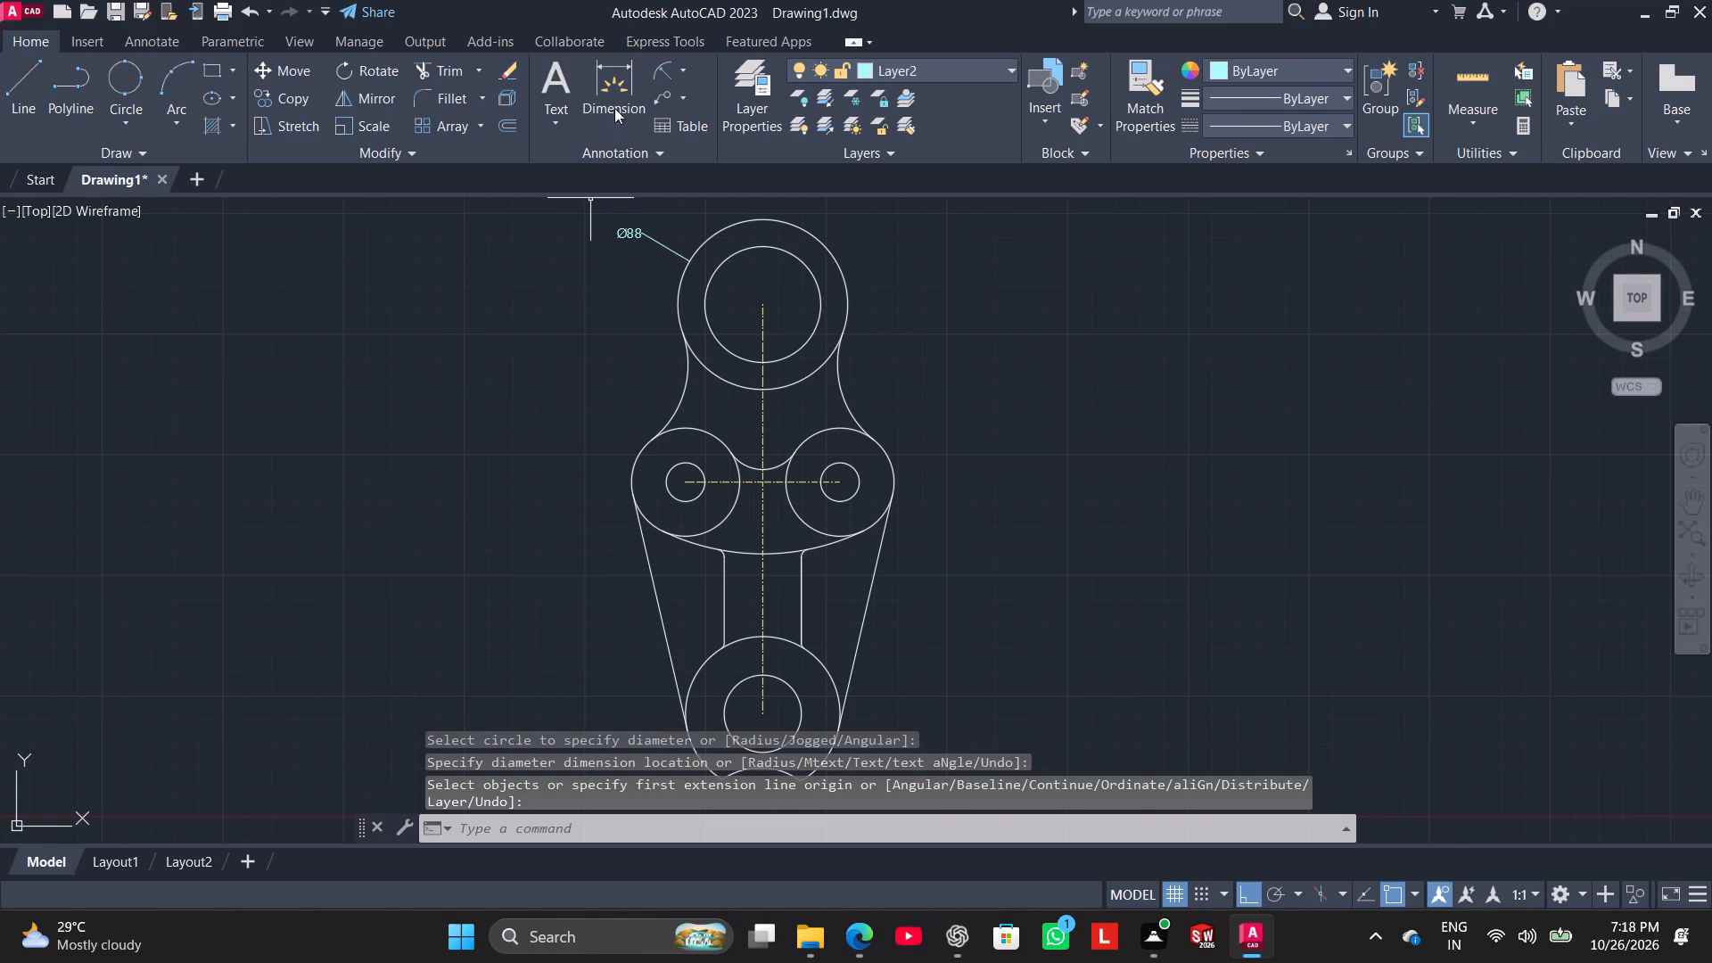
Dimension the diameter of the top boss's inner circle, placing the text just outside the boss at its upper right.
click(614, 81)
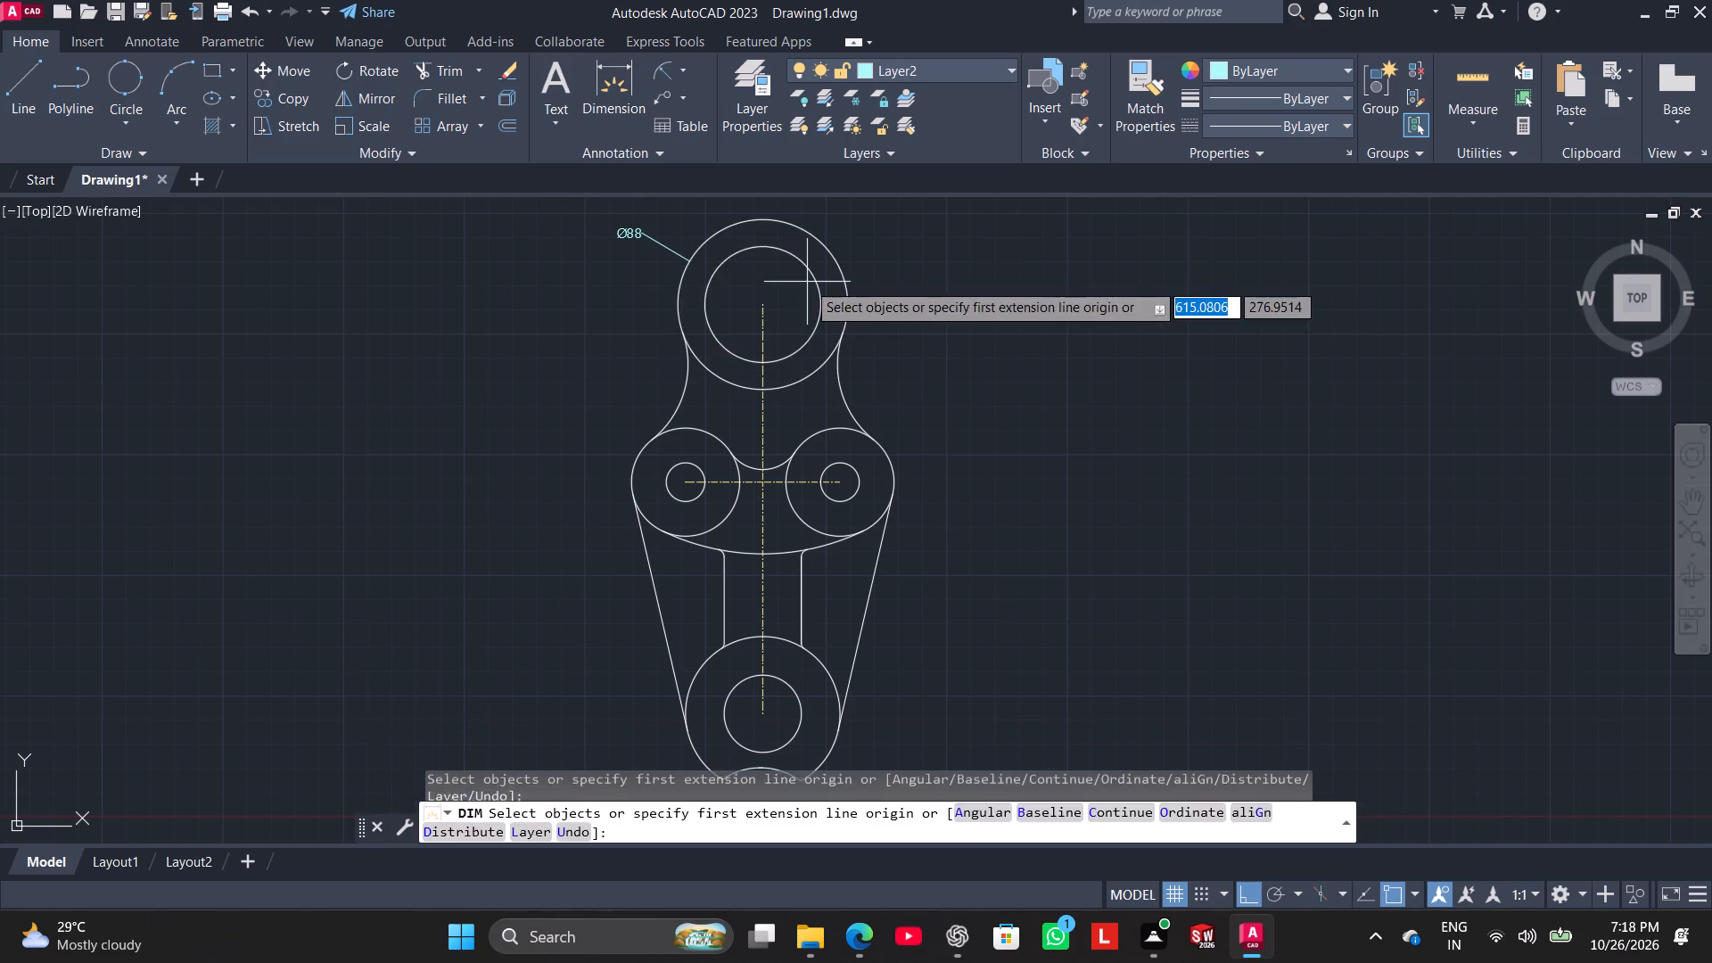
click(816, 278)
click(877, 228)
right_click(1001, 260)
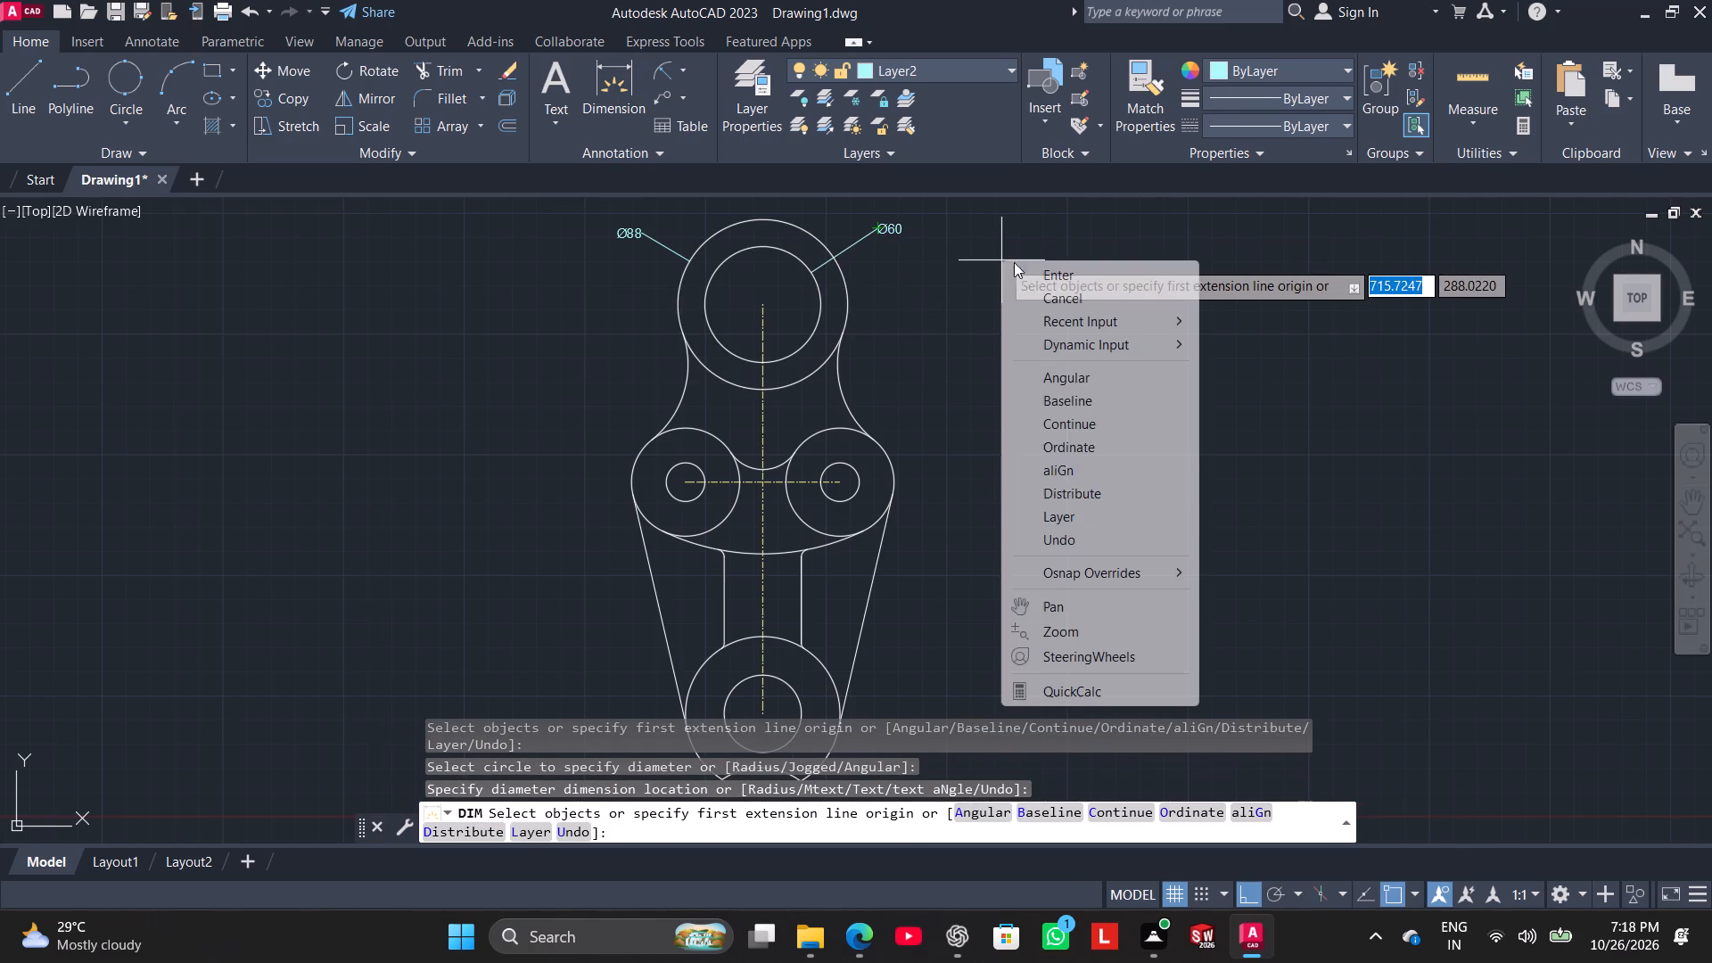
click(1028, 275)
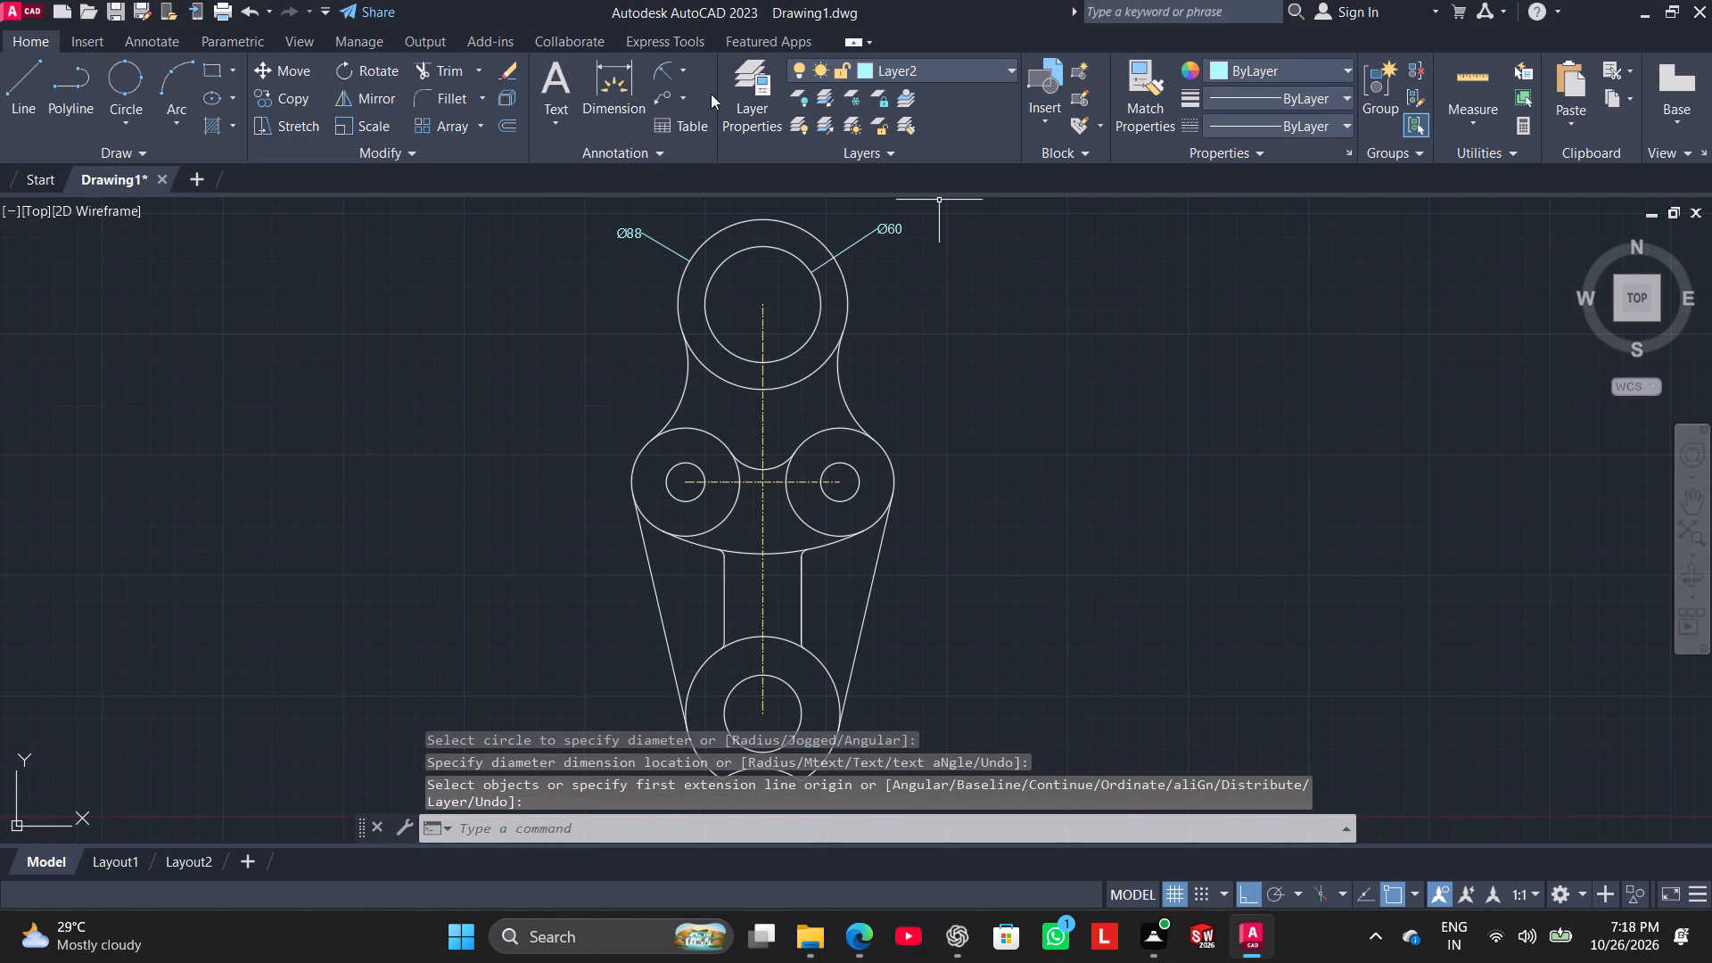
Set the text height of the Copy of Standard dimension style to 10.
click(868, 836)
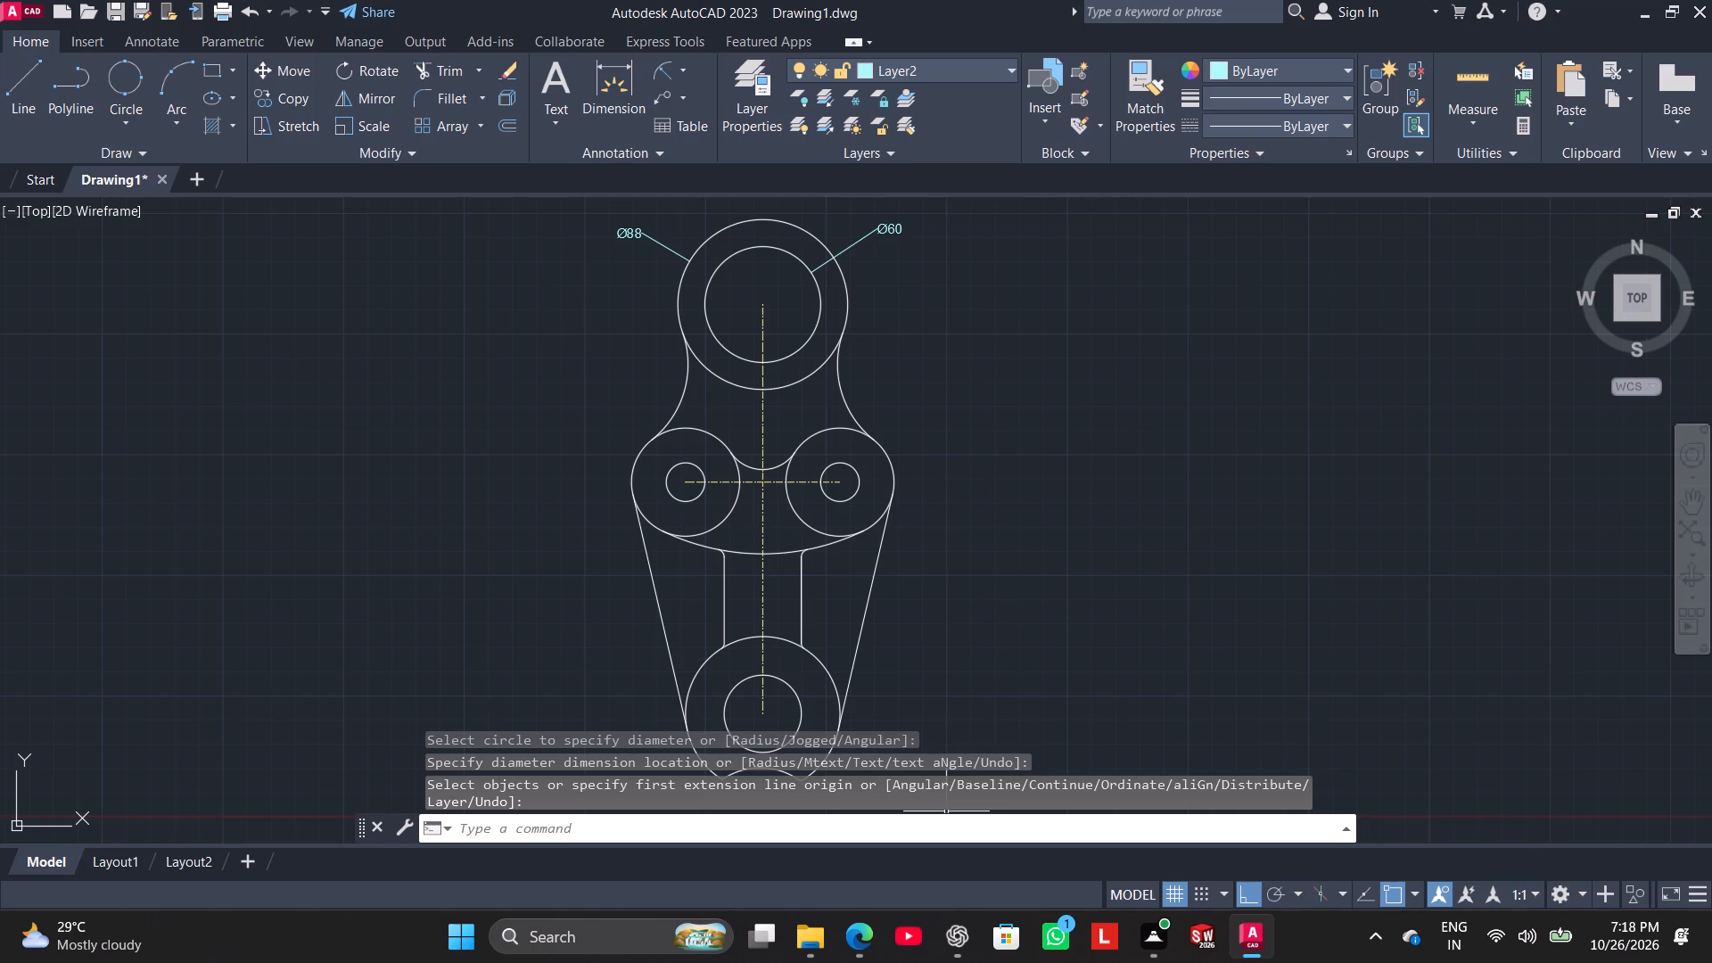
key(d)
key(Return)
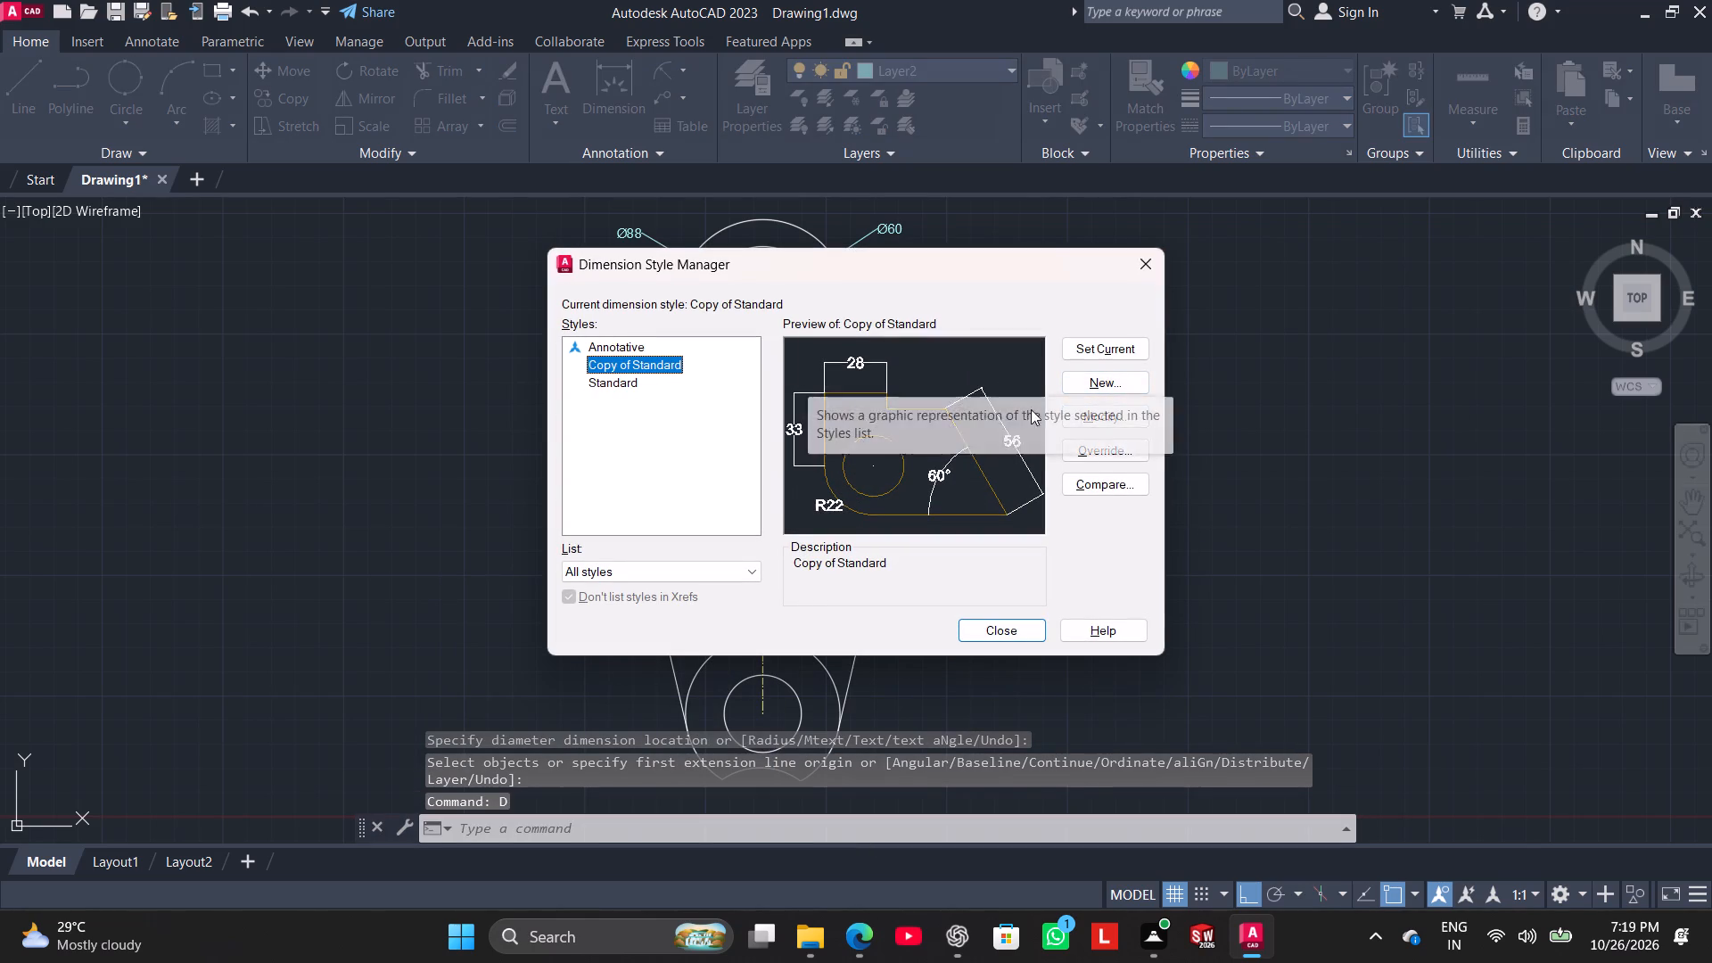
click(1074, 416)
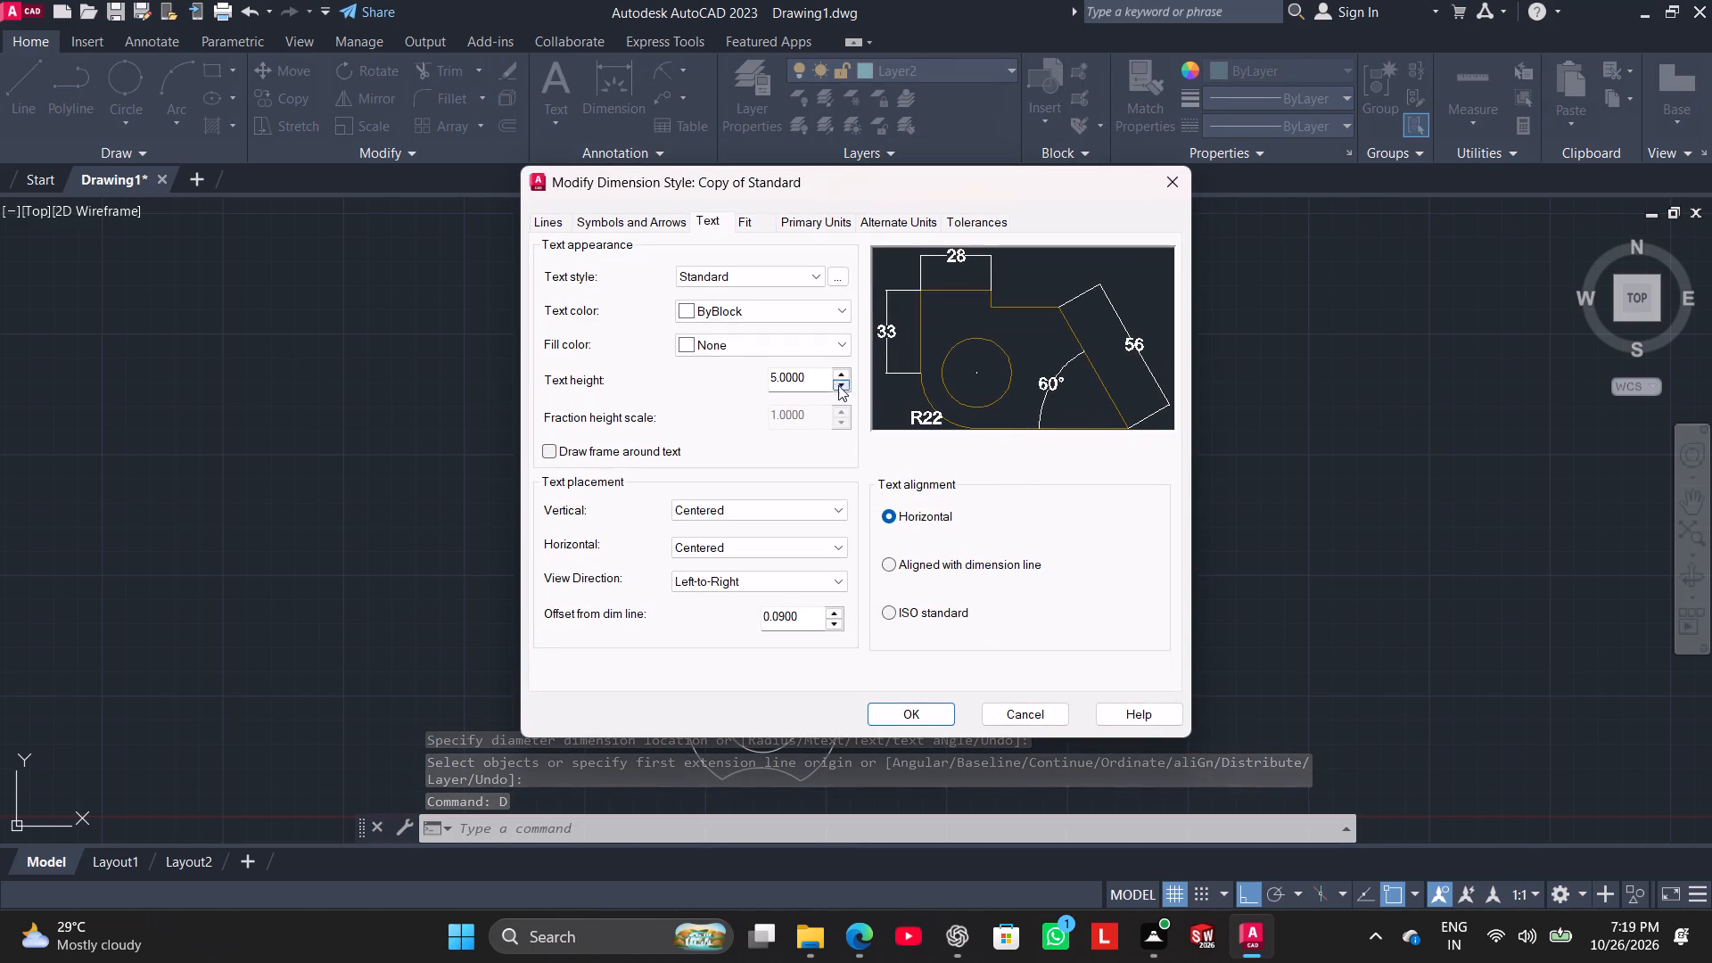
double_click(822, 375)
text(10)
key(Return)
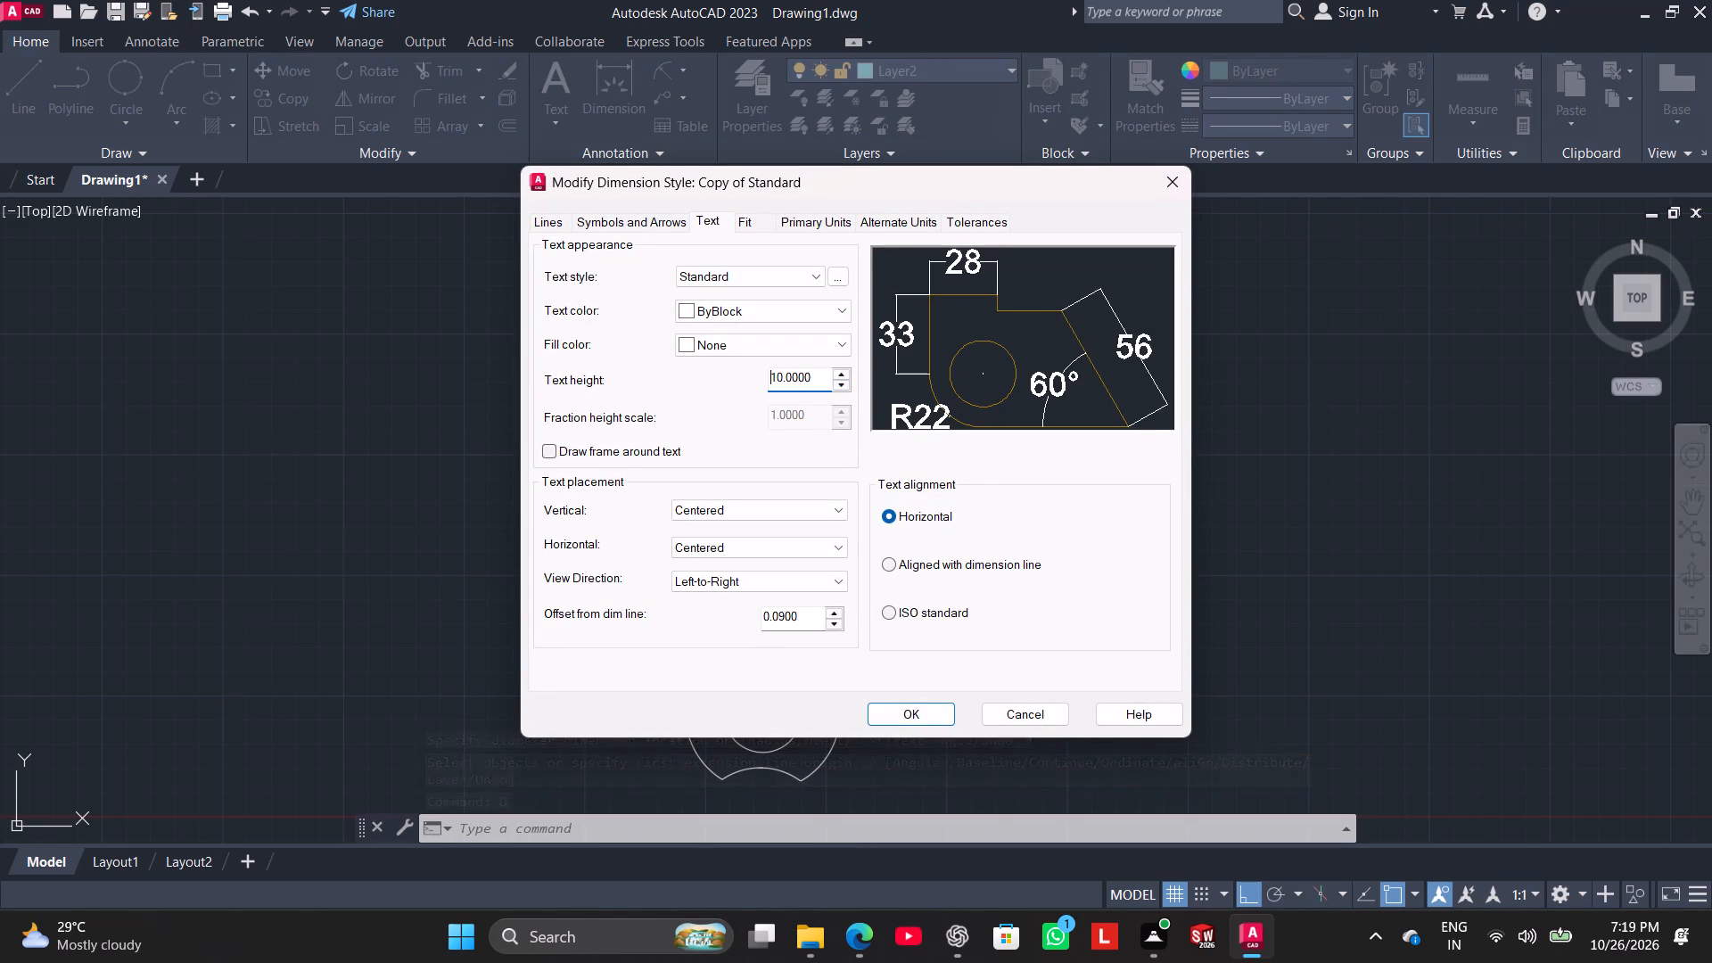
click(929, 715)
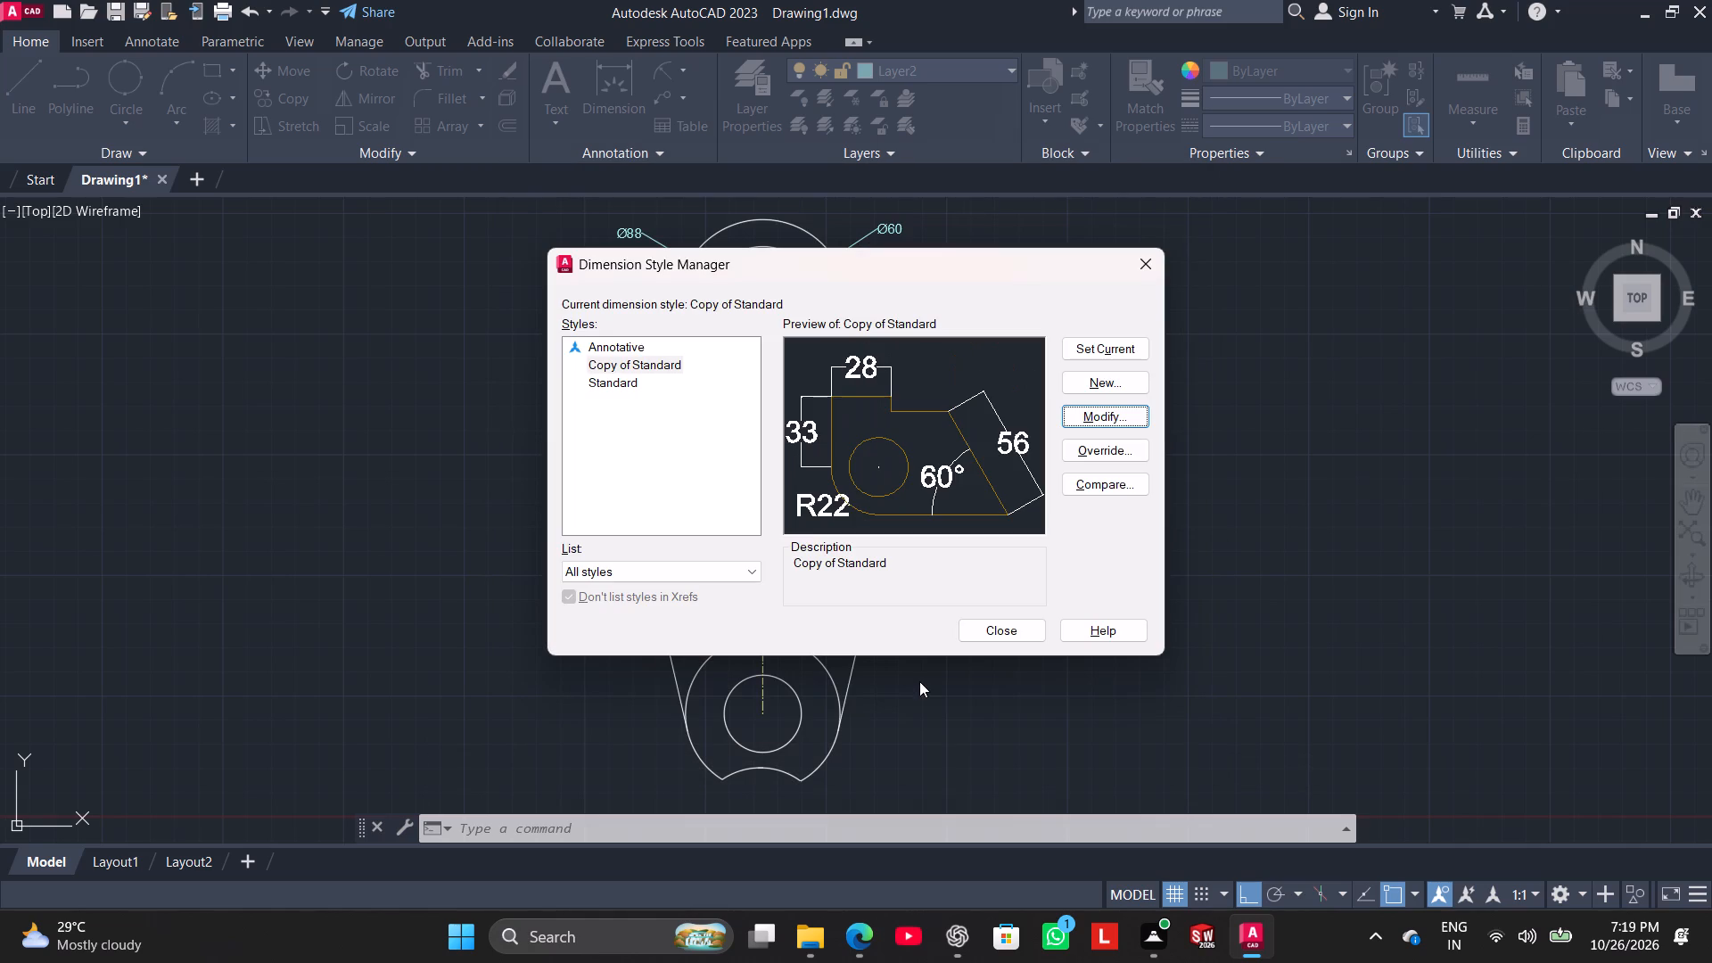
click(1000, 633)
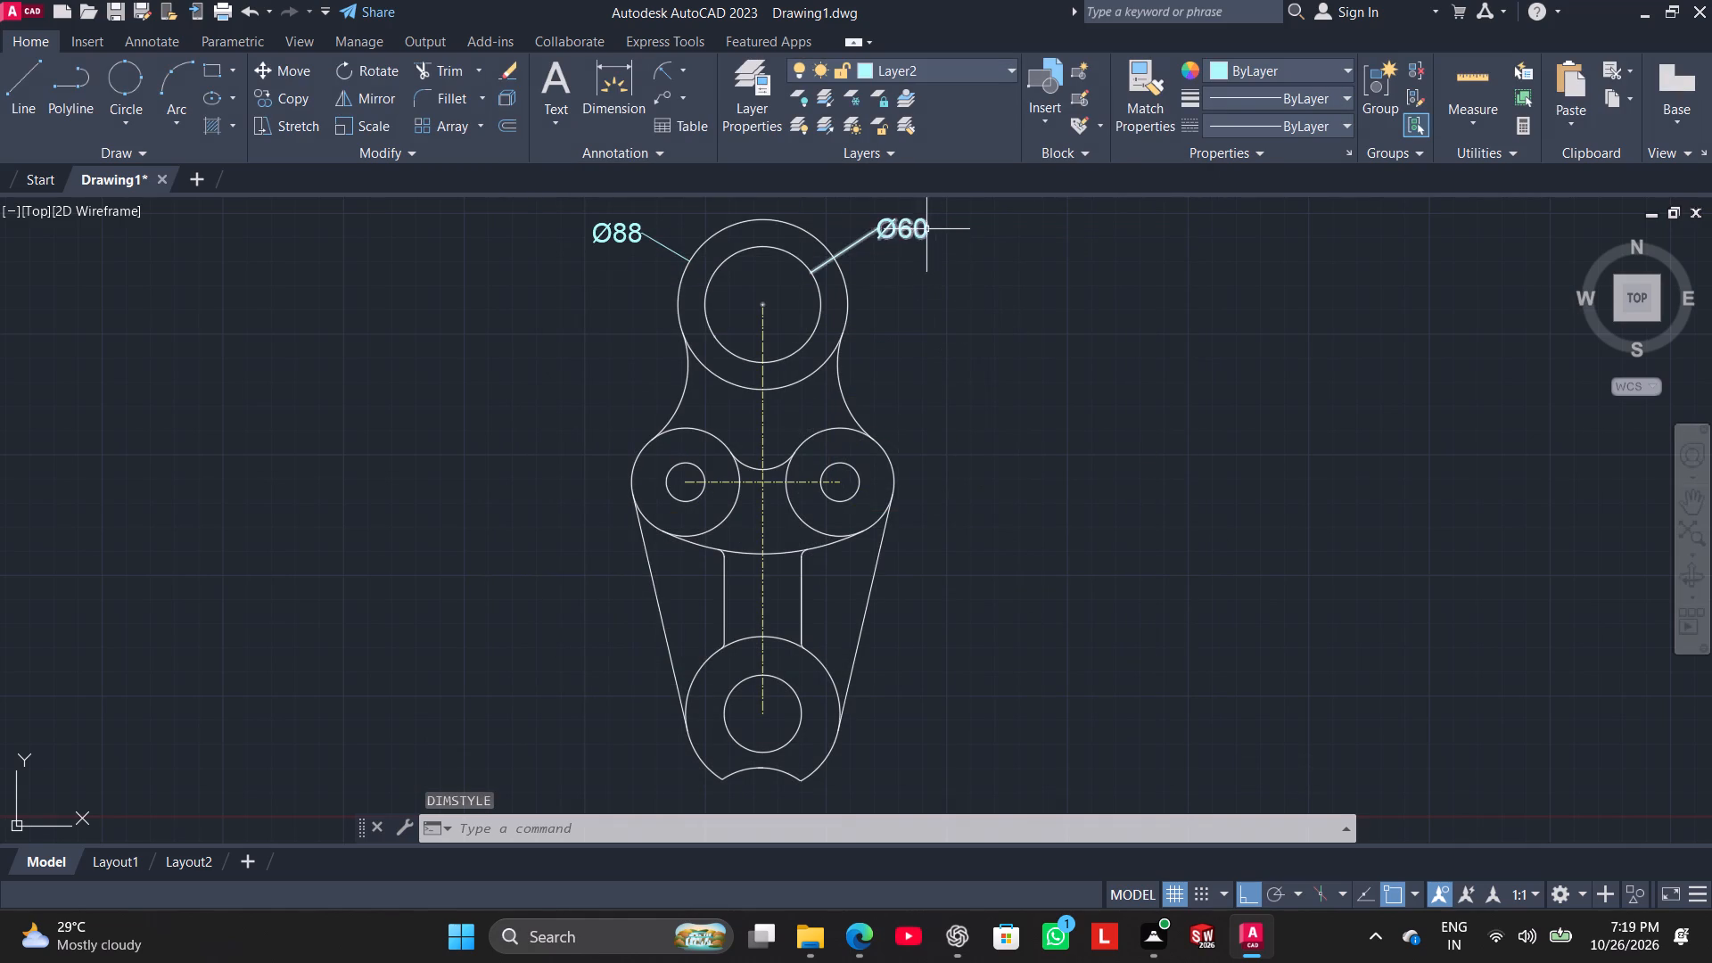
Set the text height of the Copy of Standard dimension style to 8.
click(663, 837)
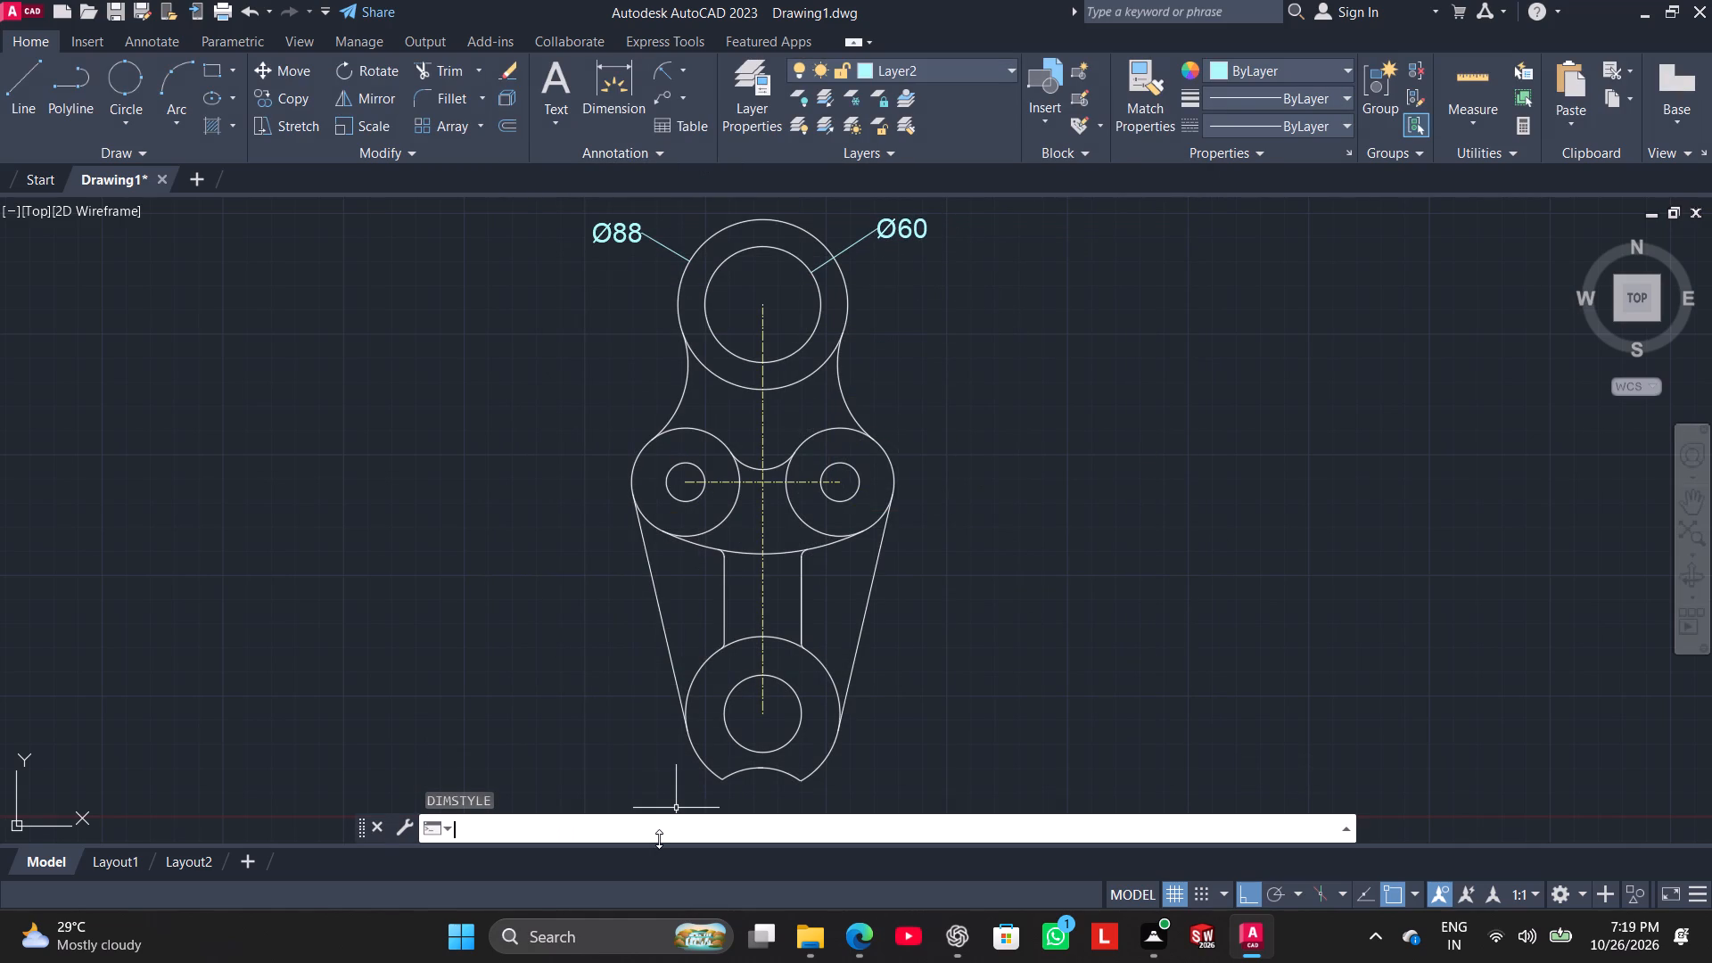
key(d)
key(Return)
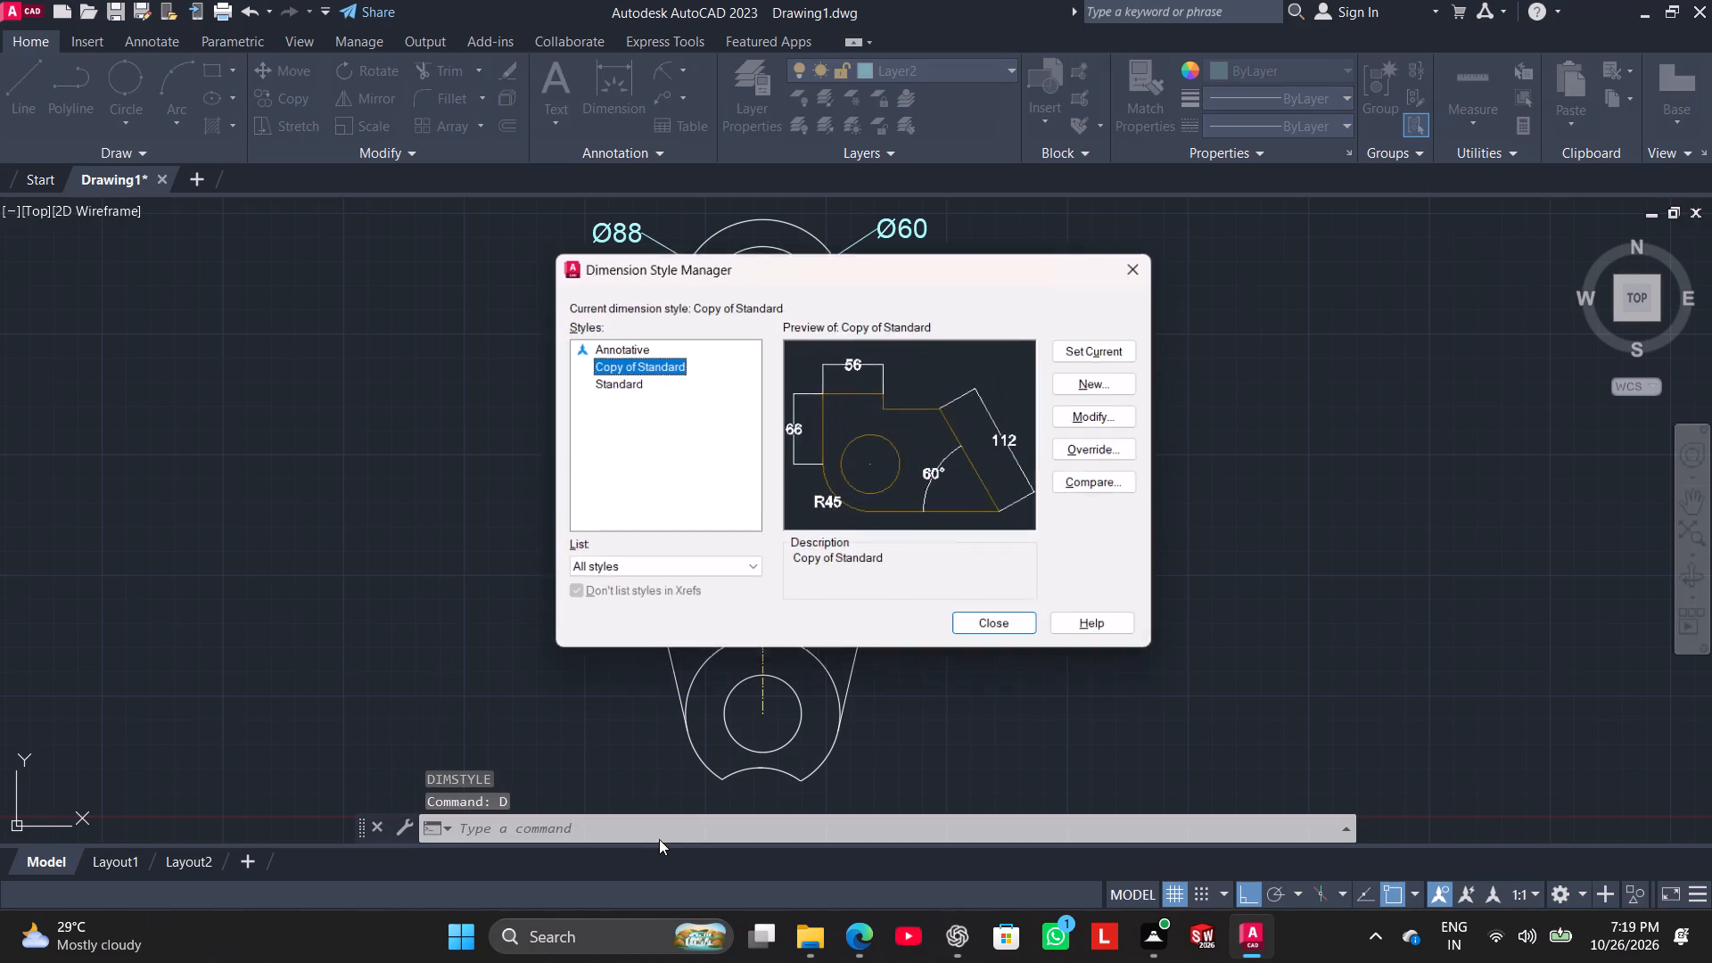
click(1101, 415)
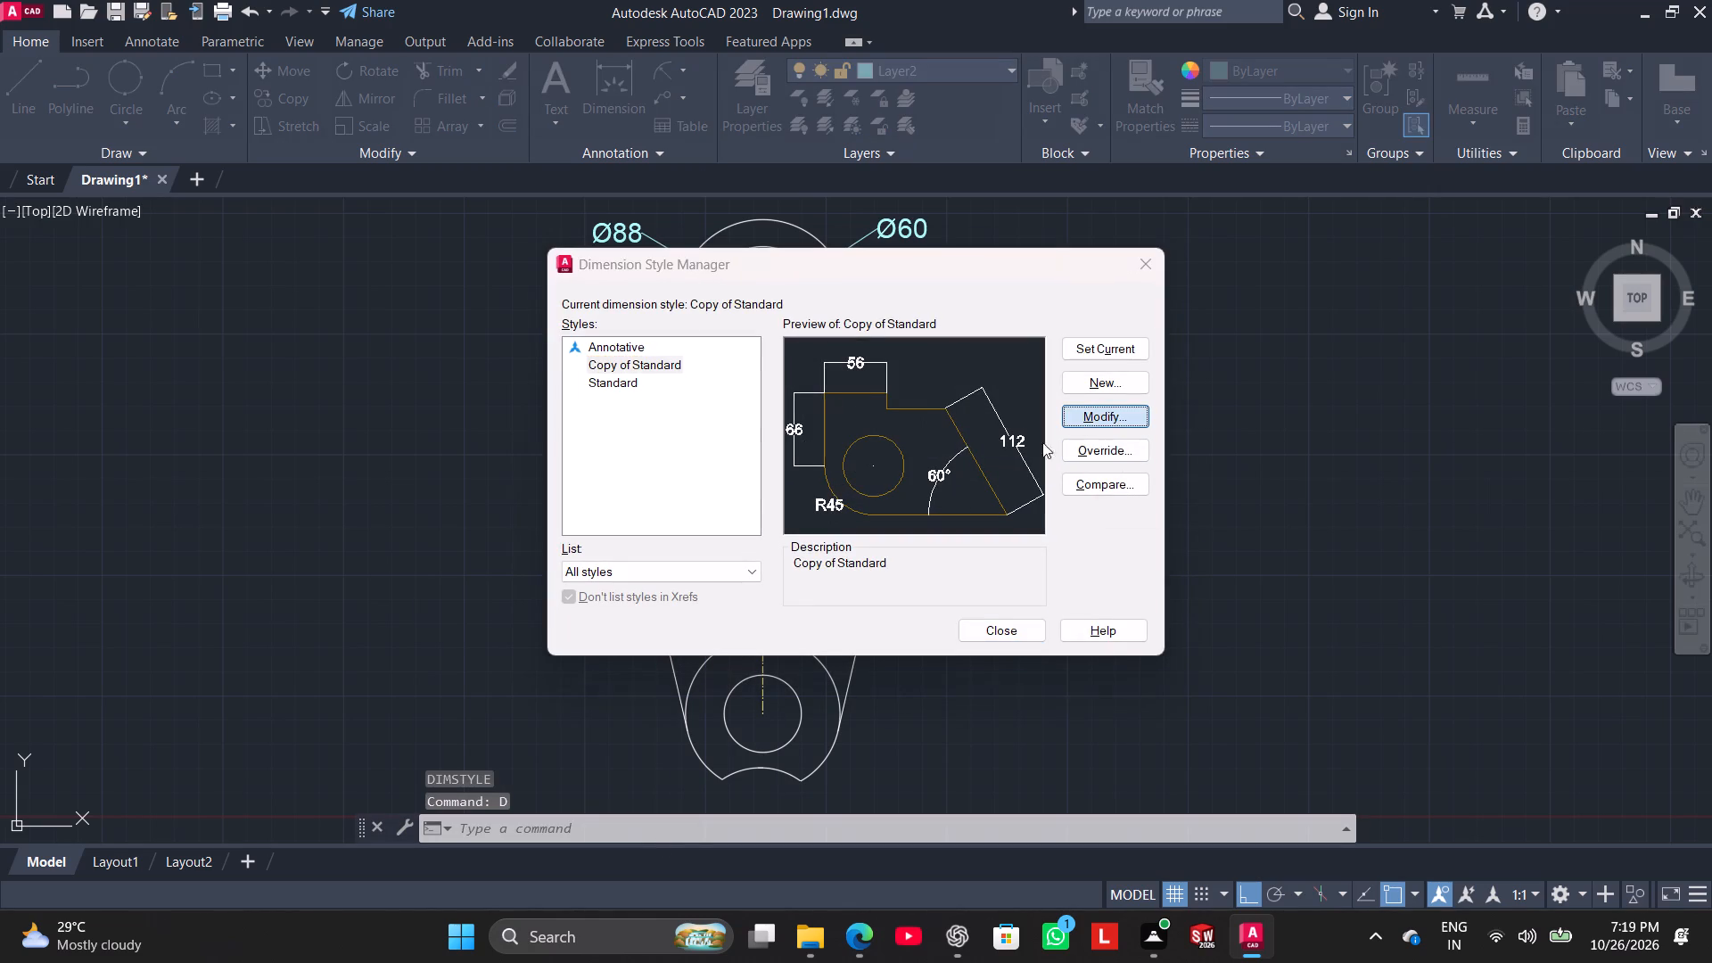
double_click(812, 383)
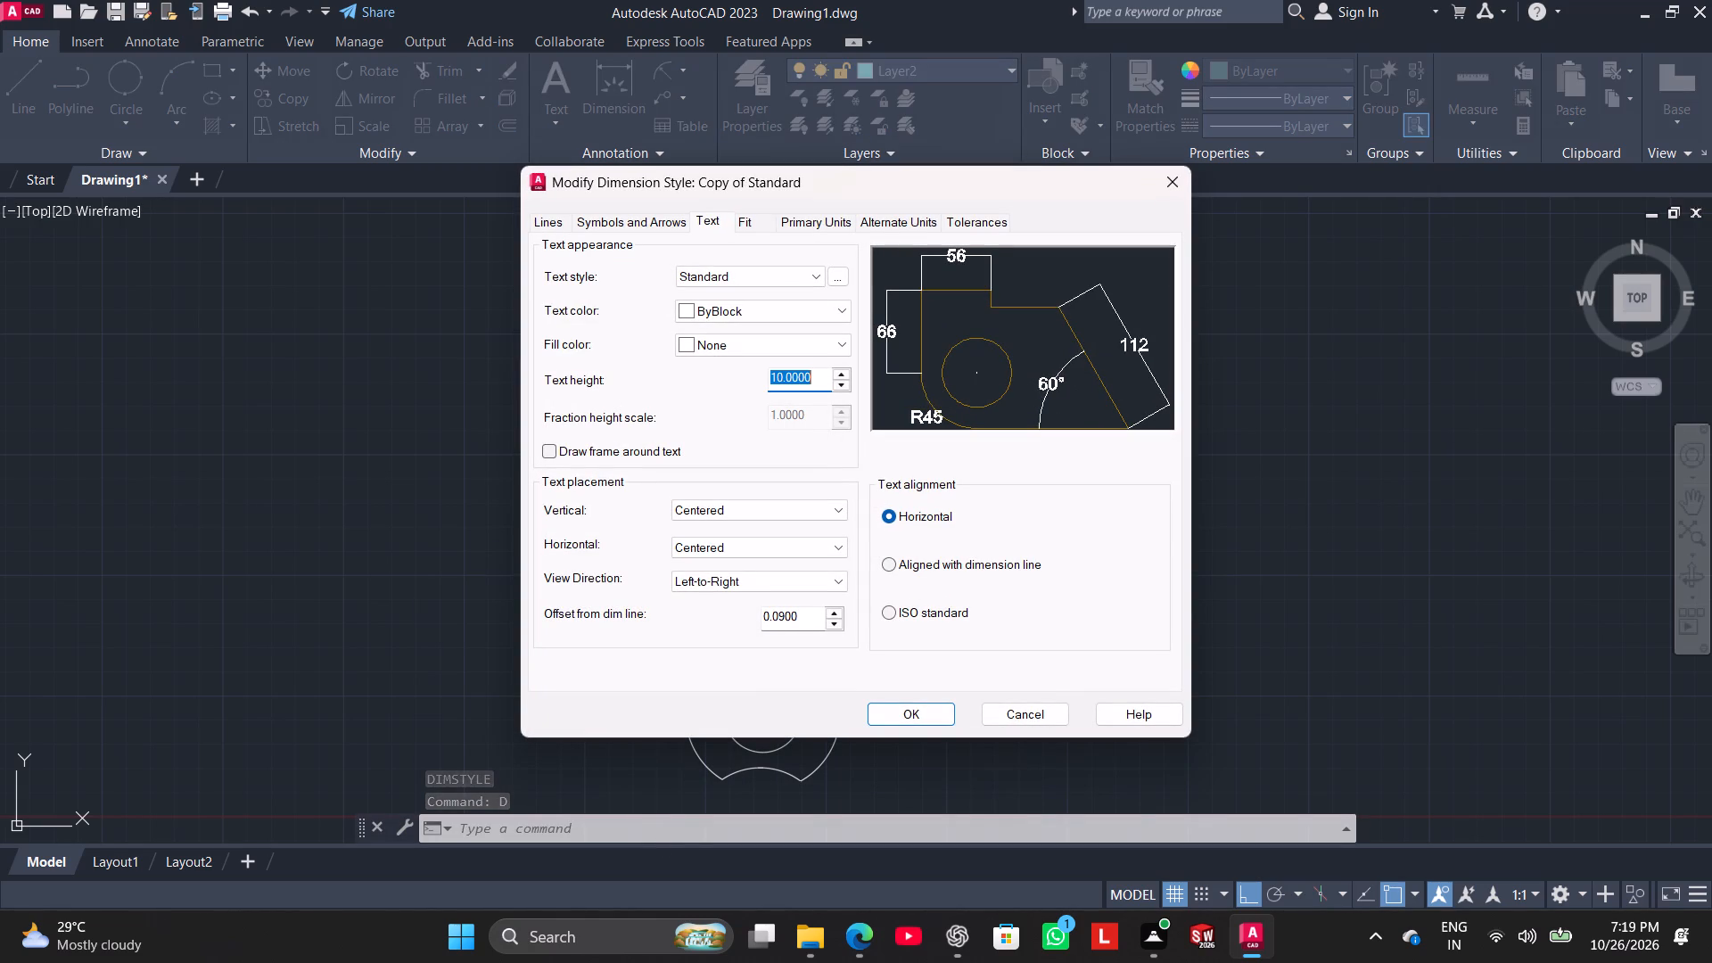
key(8)
key(Return)
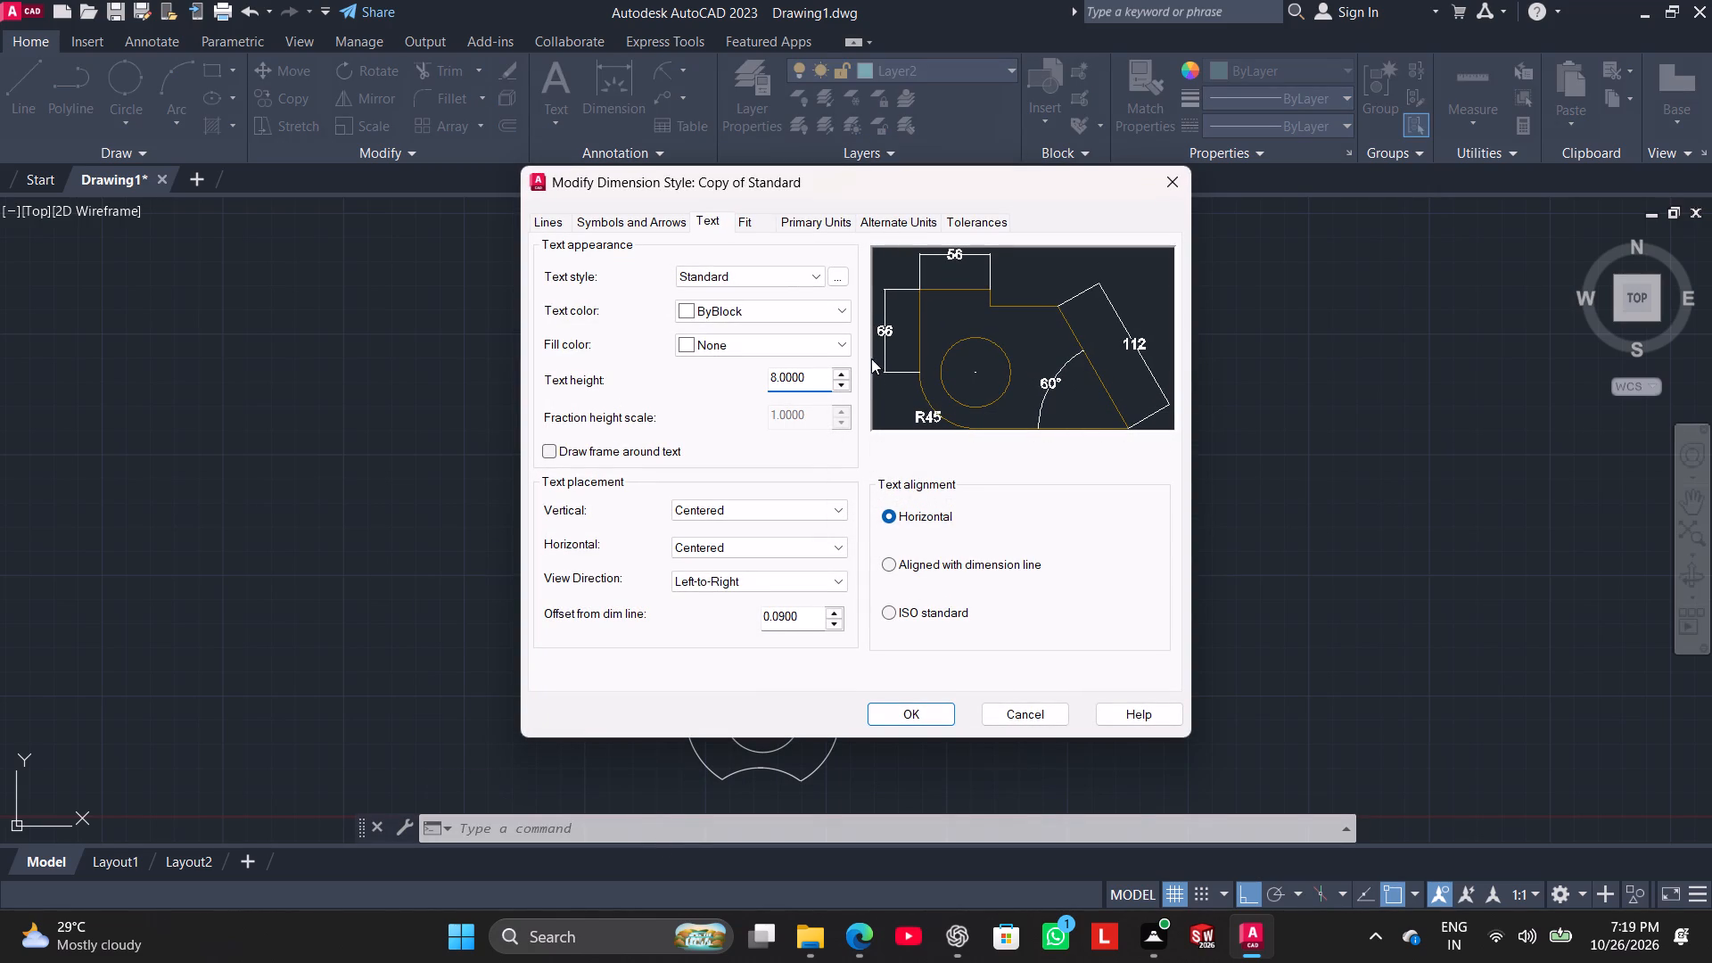
click(840, 371)
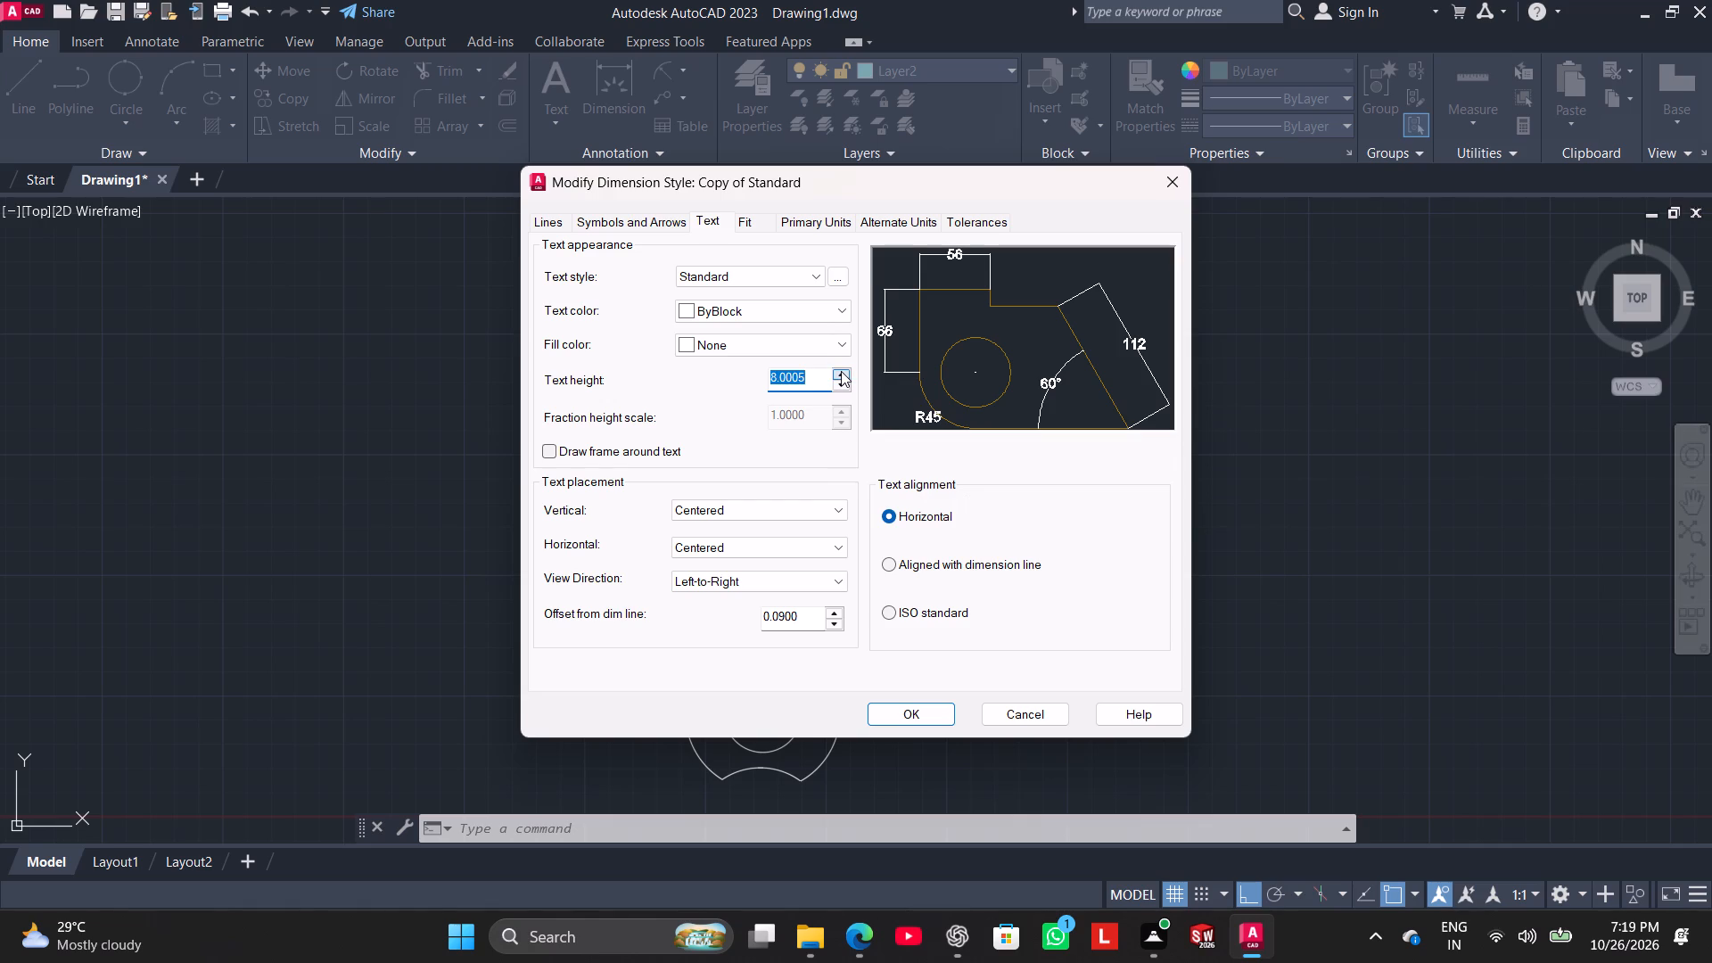
click(841, 384)
click(927, 718)
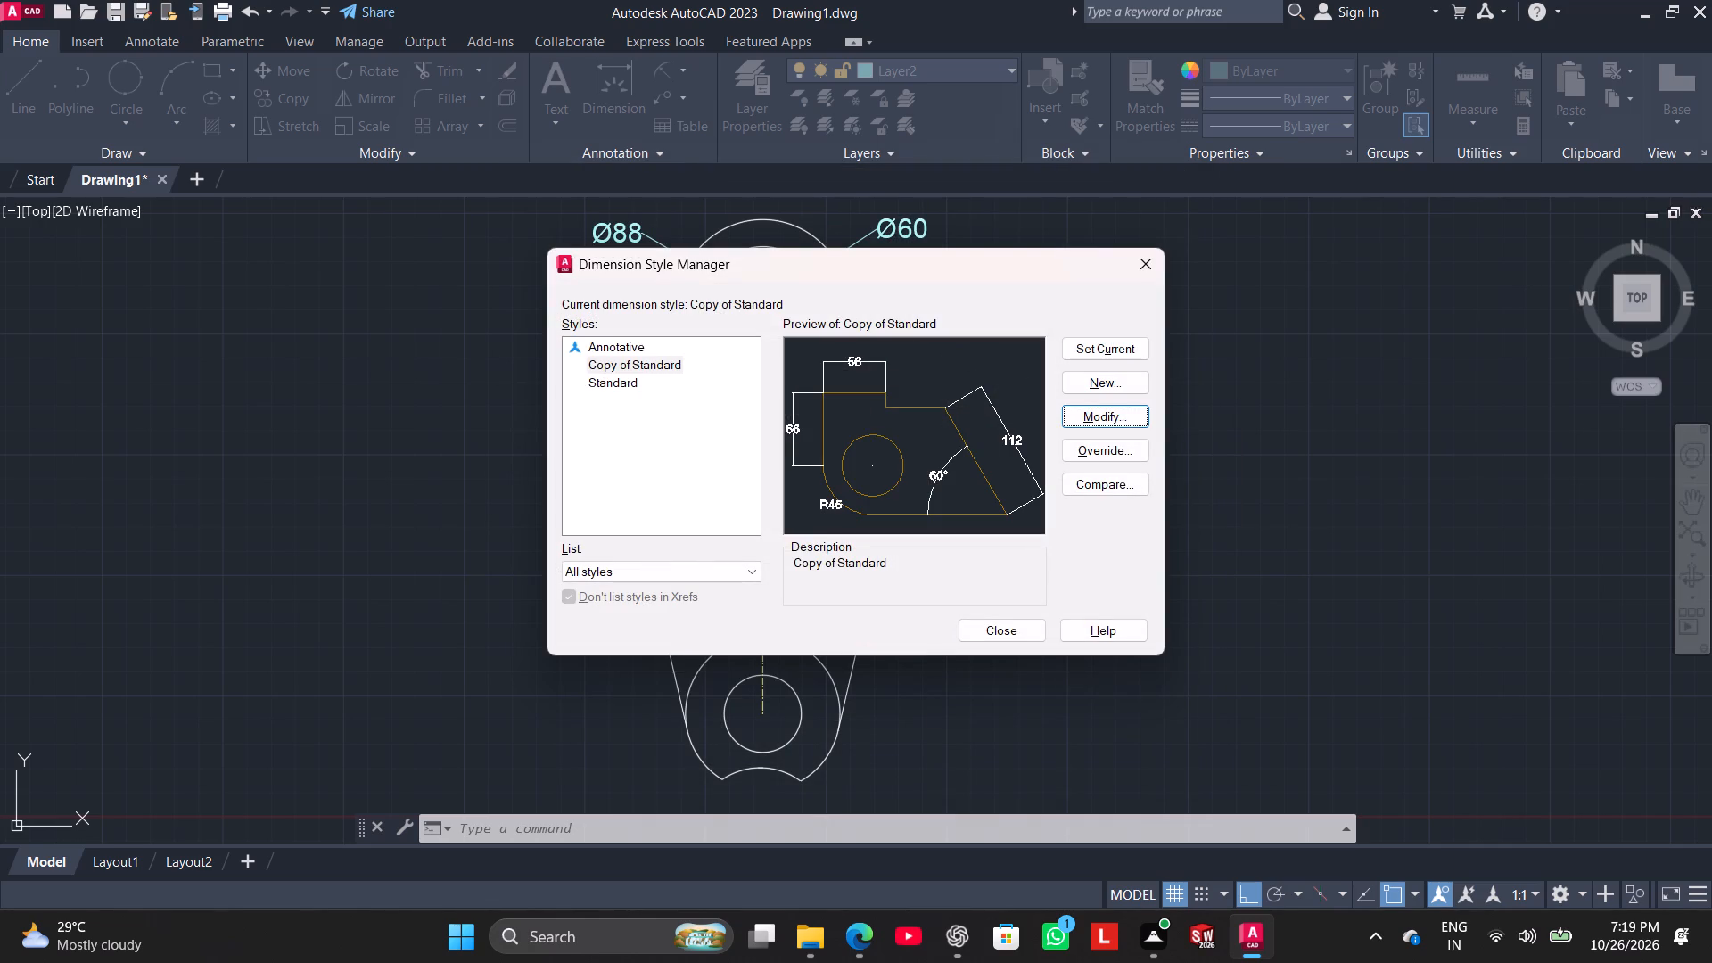
click(997, 621)
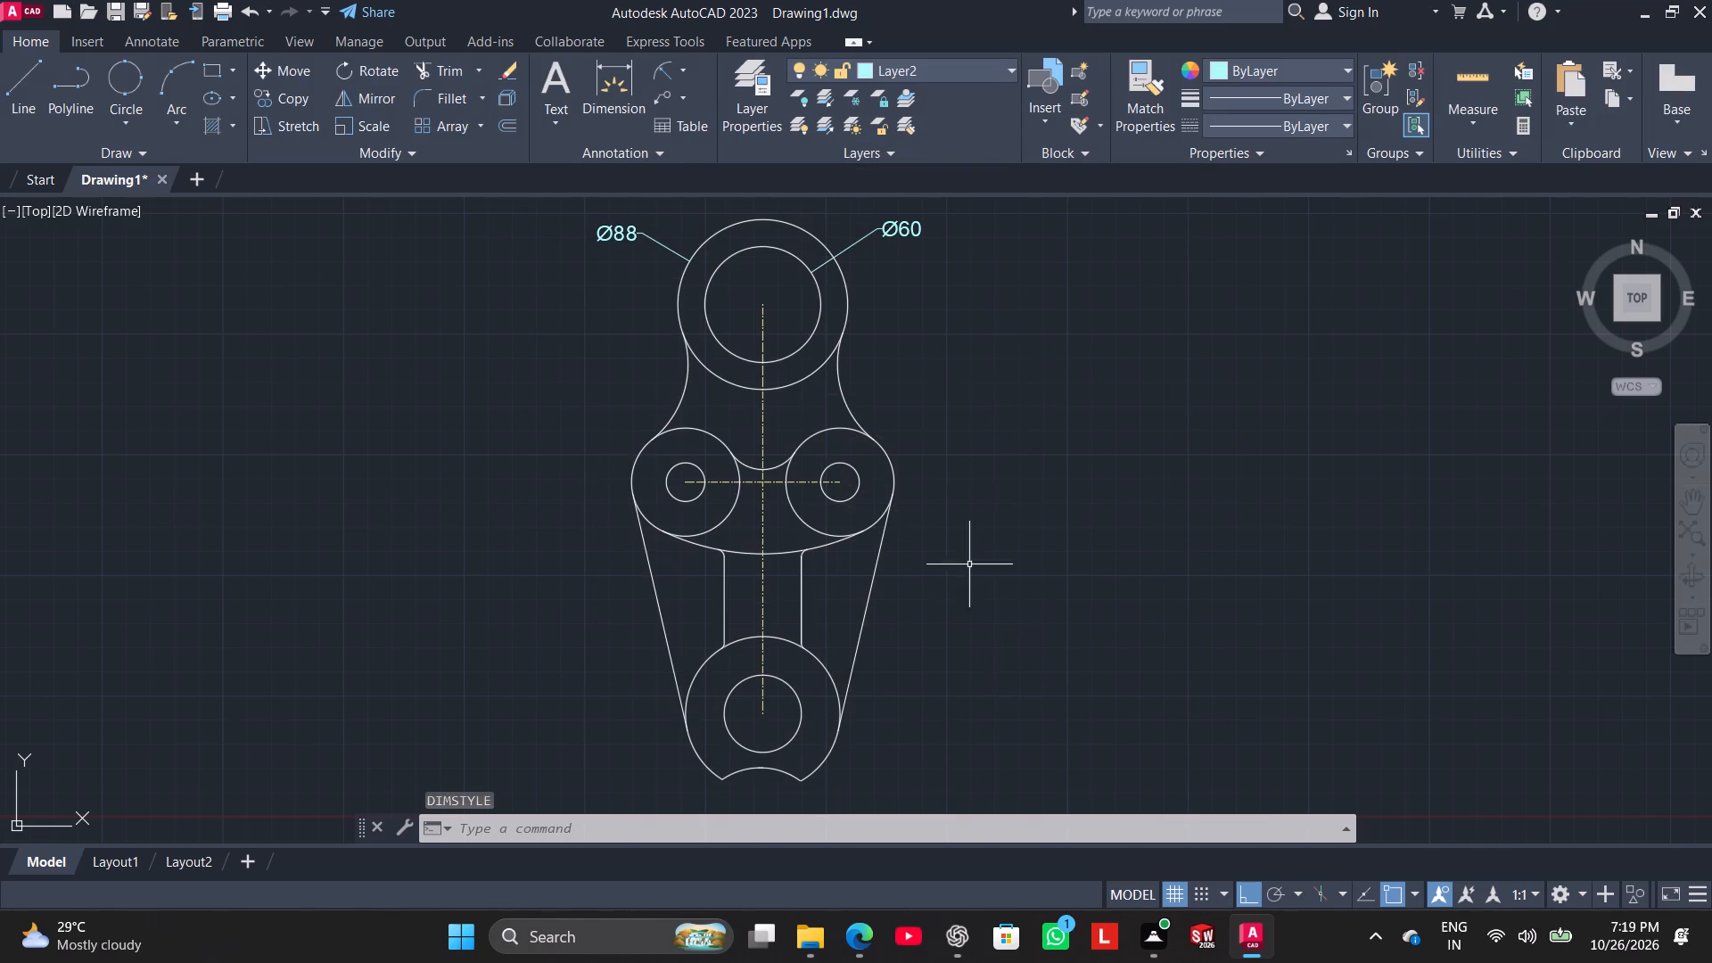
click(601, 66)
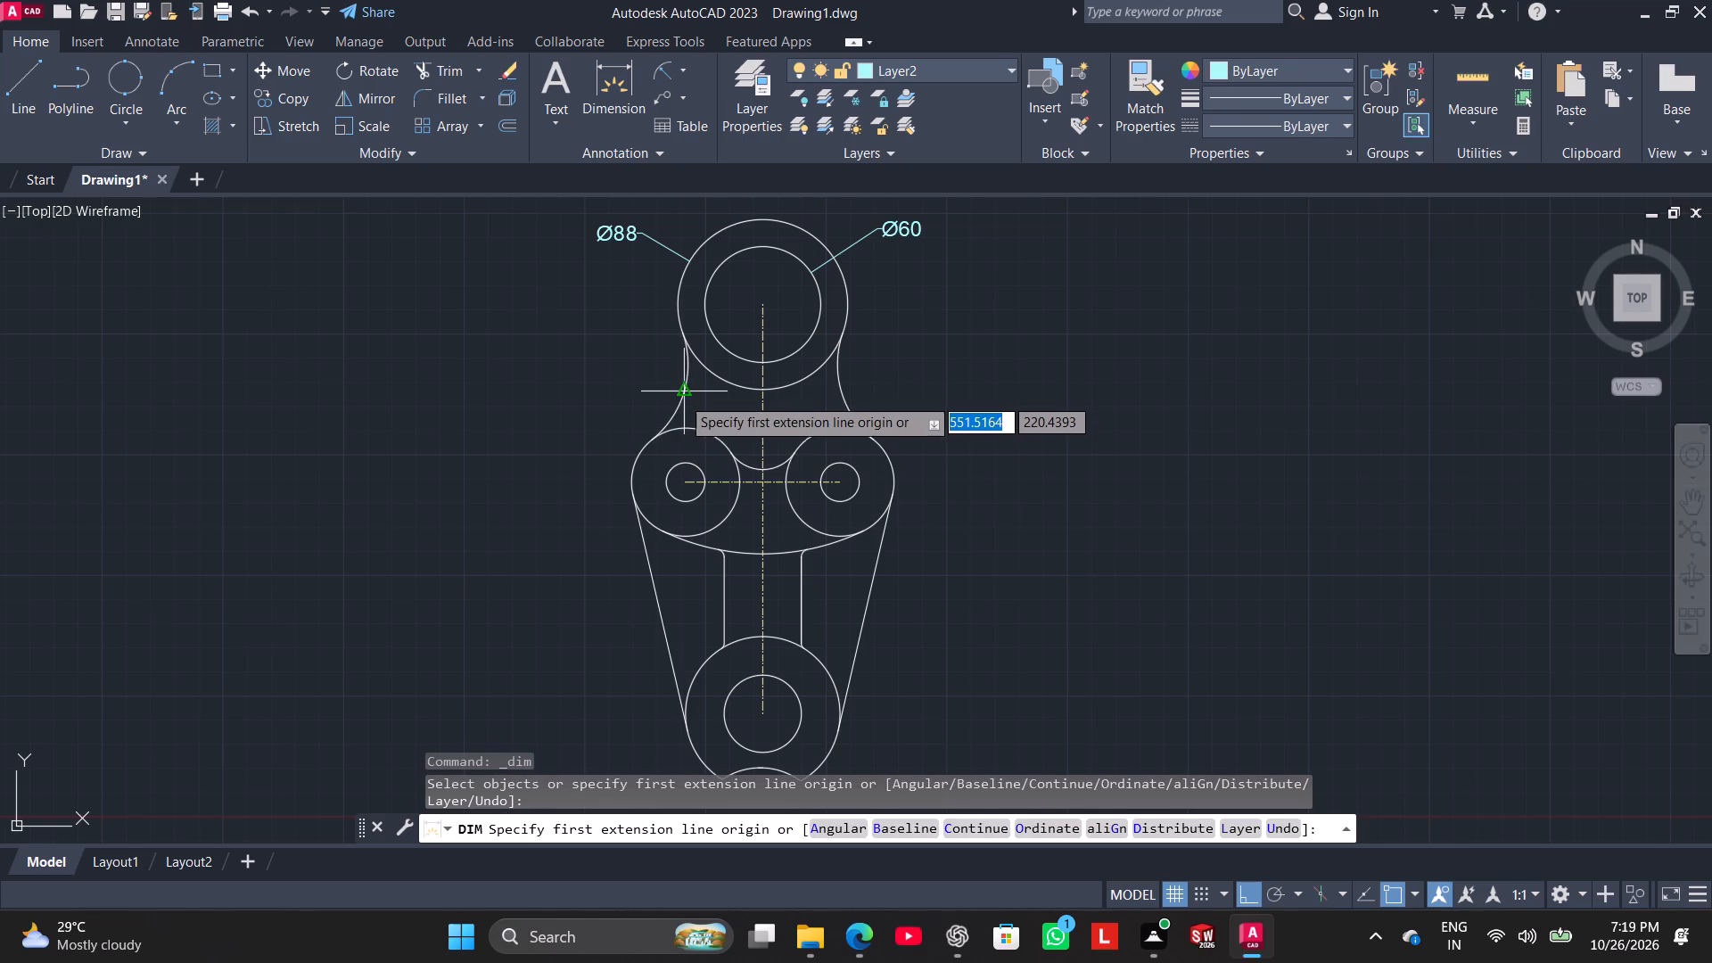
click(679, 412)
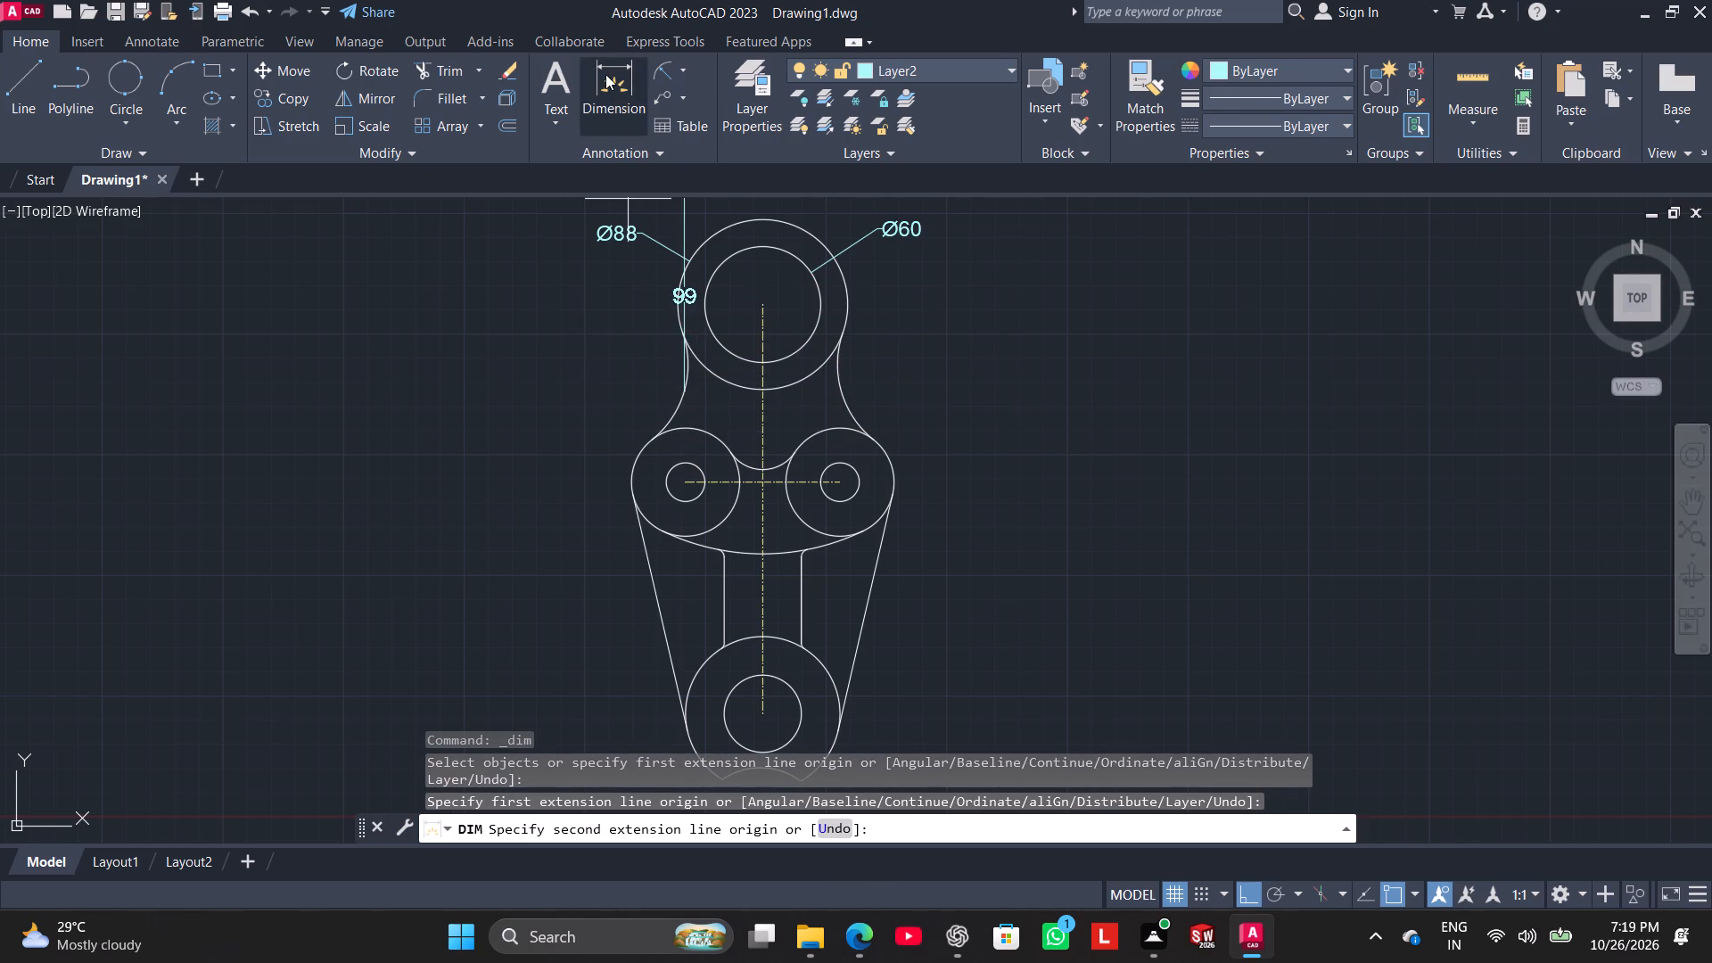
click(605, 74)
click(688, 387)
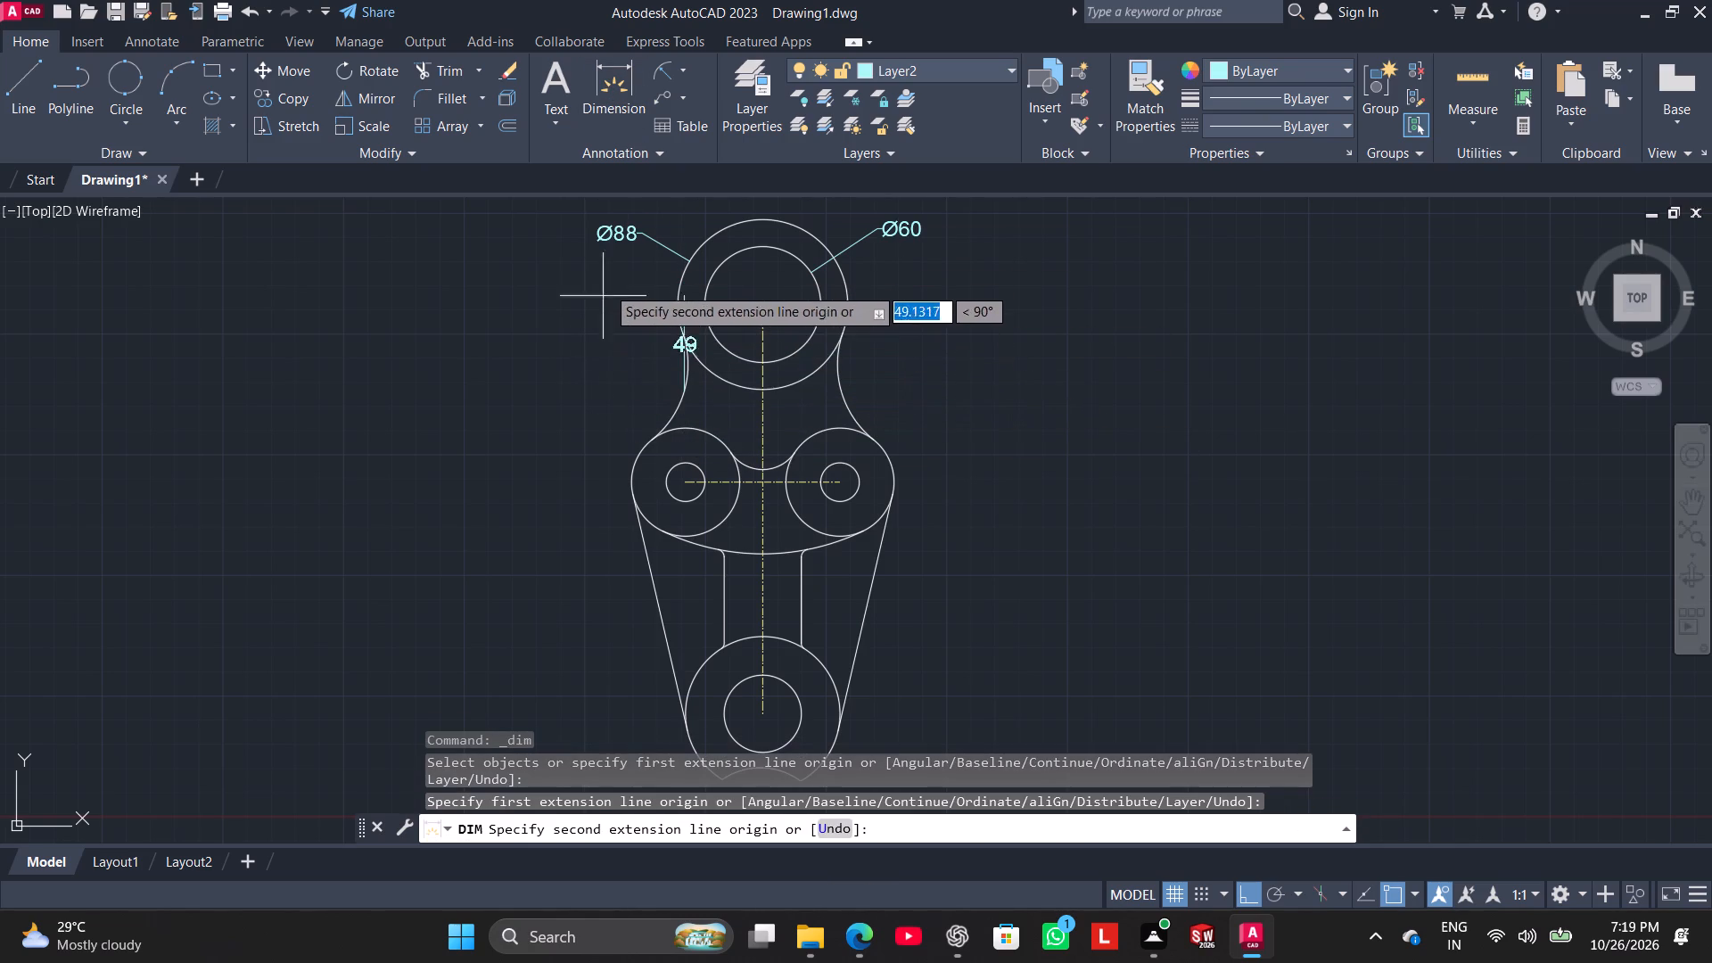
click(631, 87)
Dimension the radius of the left neck arc below the top boss, placing the text outside the part to its left.
click(661, 73)
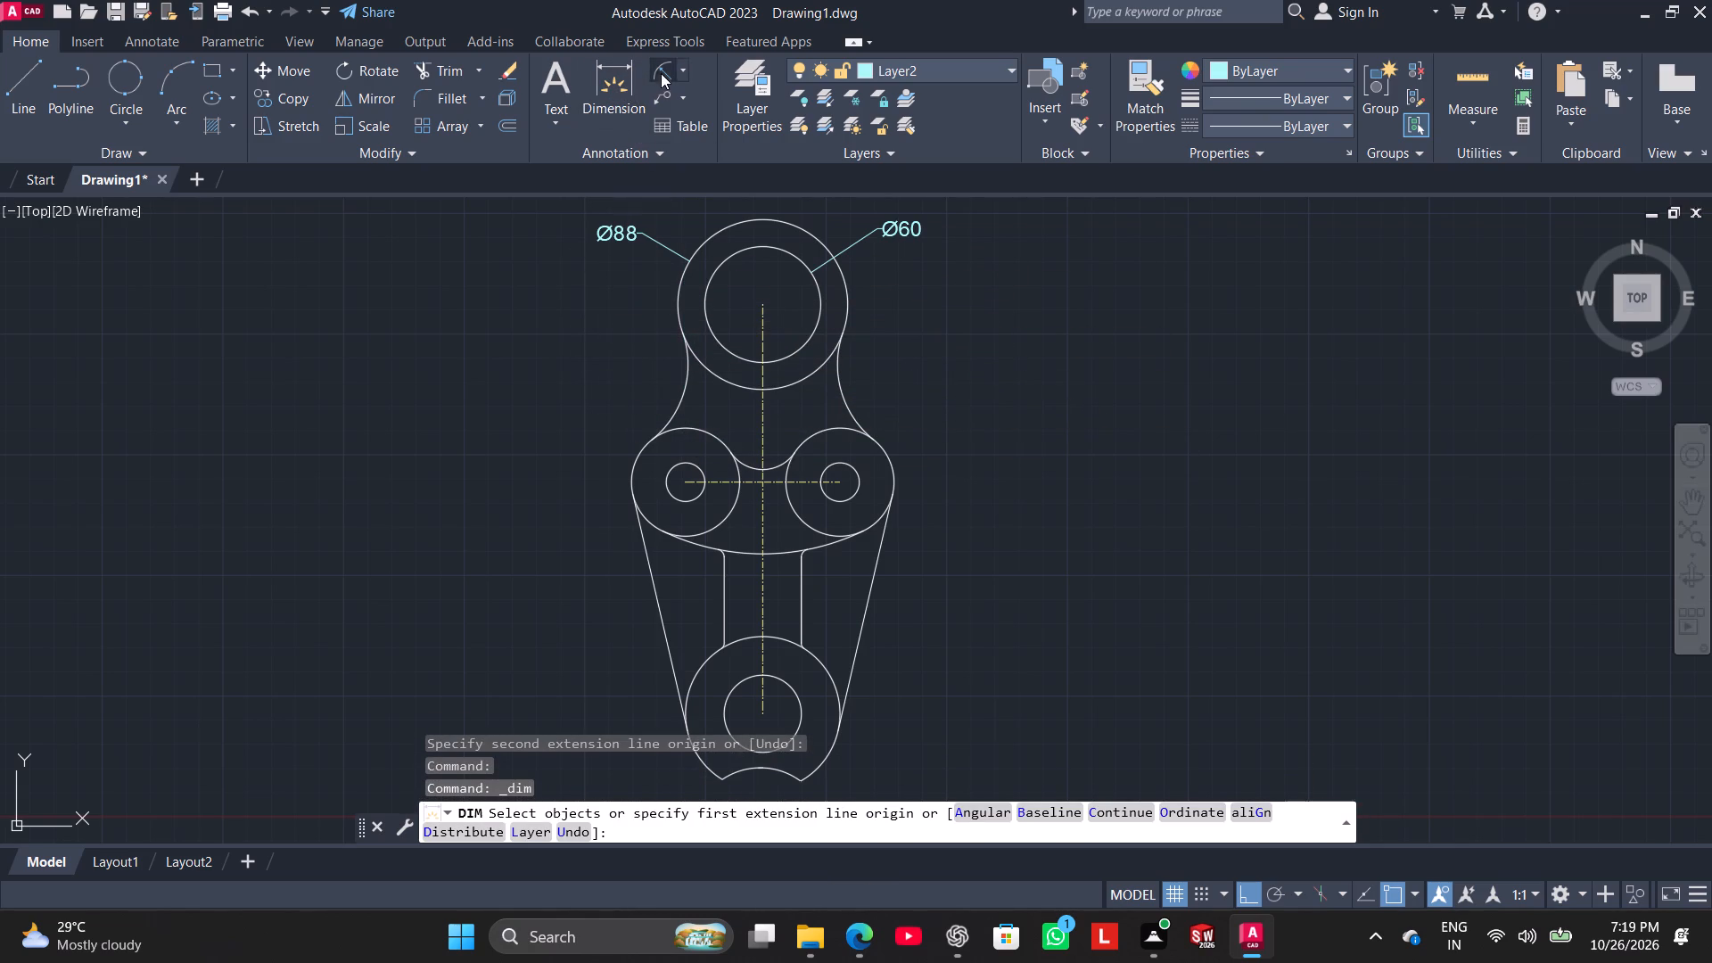
click(684, 393)
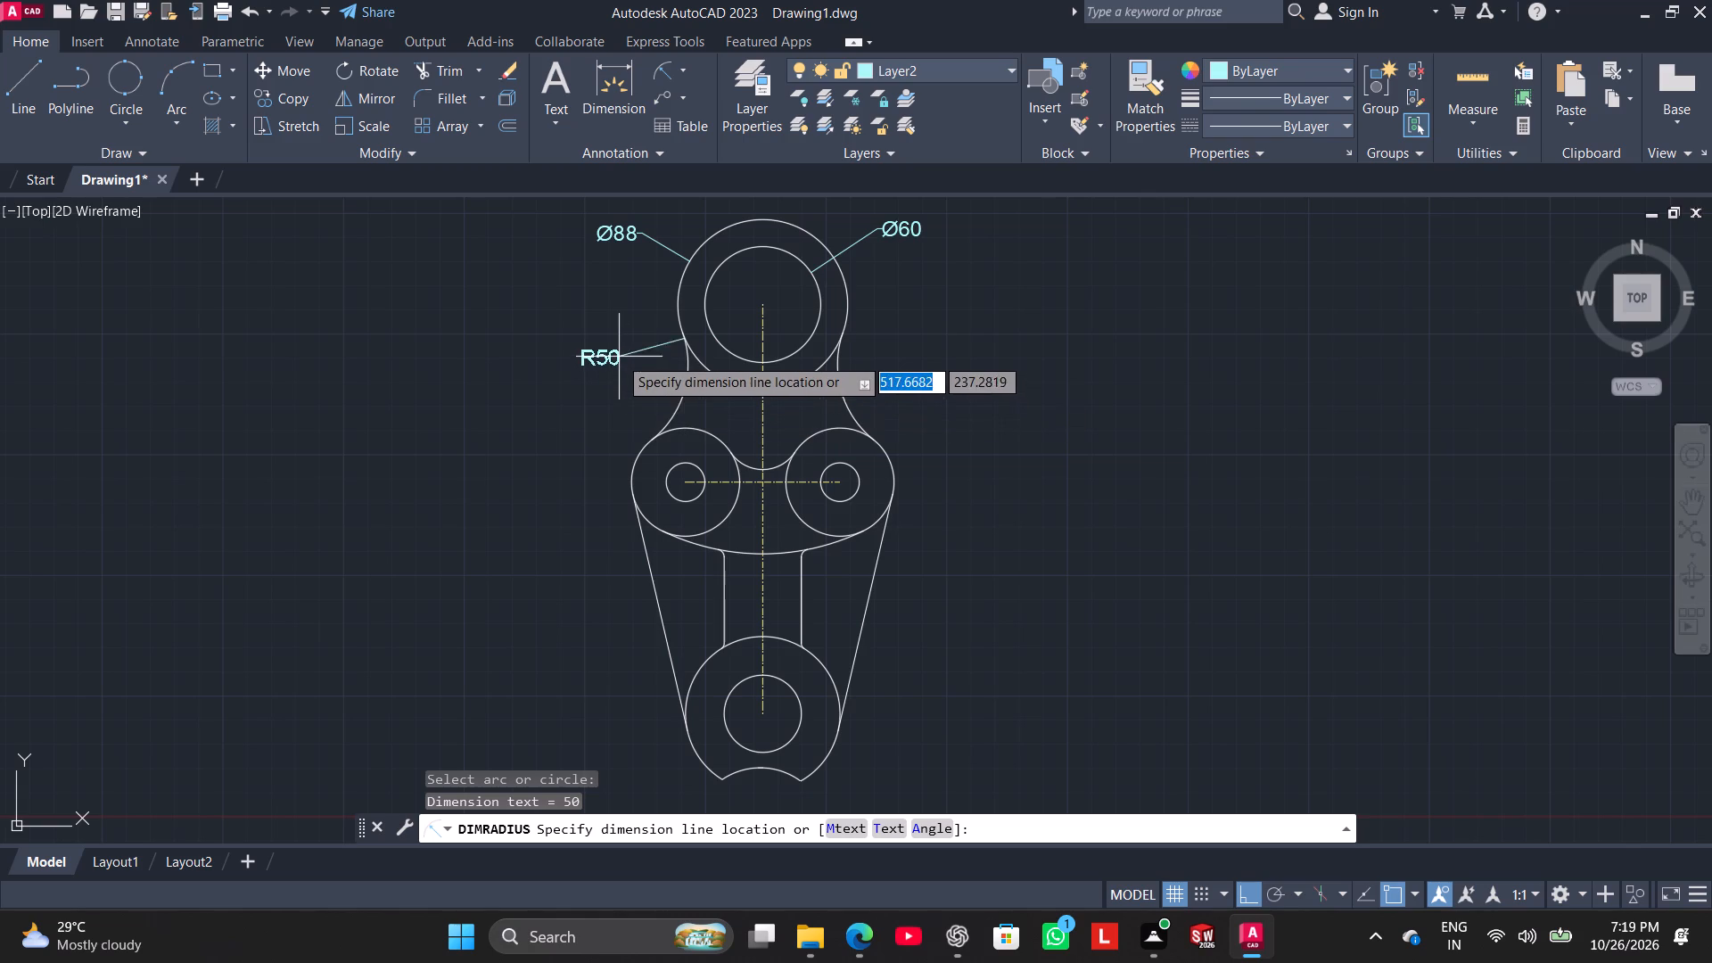
click(615, 376)
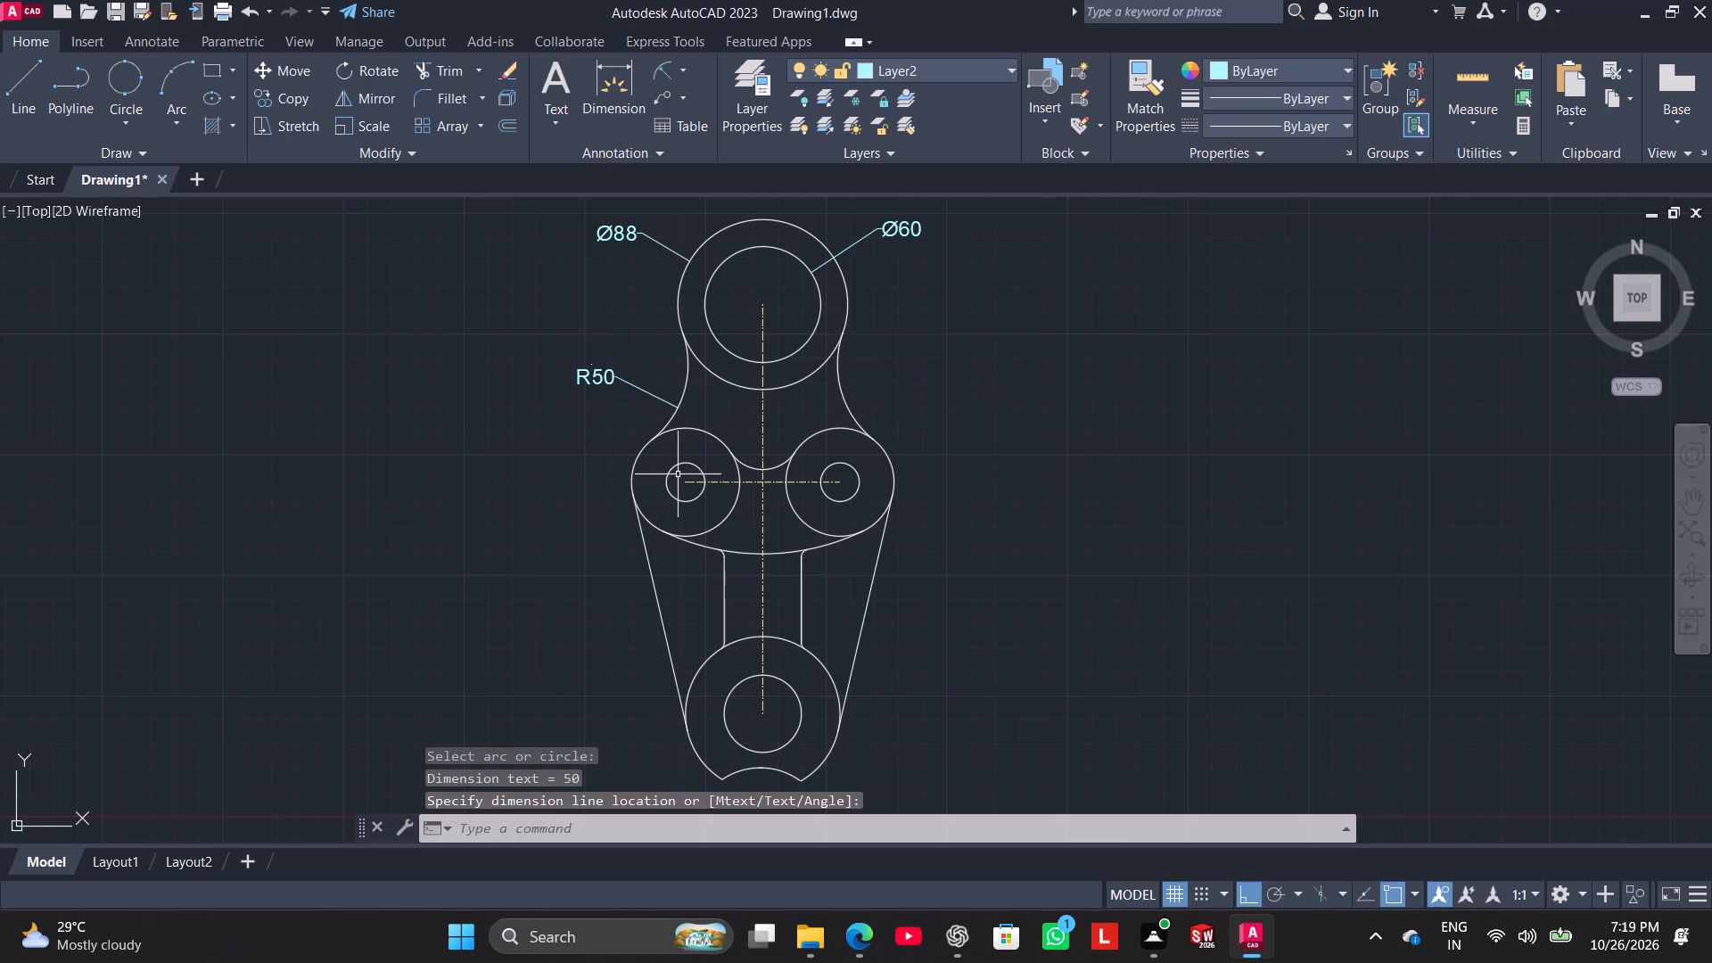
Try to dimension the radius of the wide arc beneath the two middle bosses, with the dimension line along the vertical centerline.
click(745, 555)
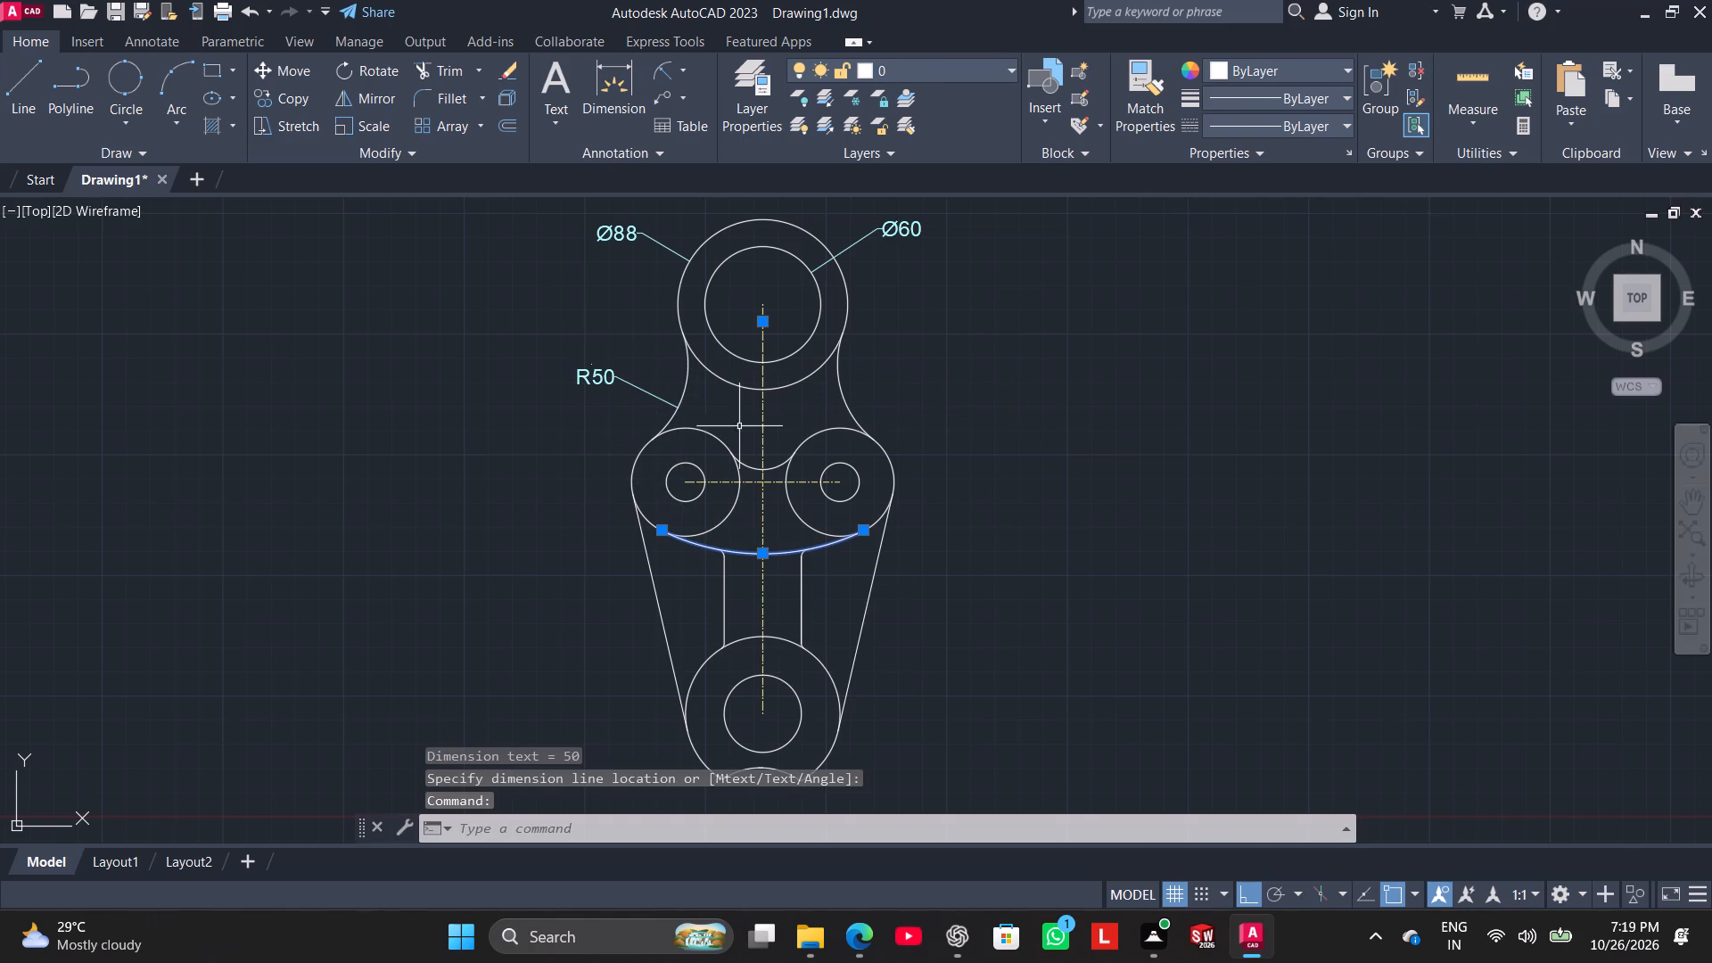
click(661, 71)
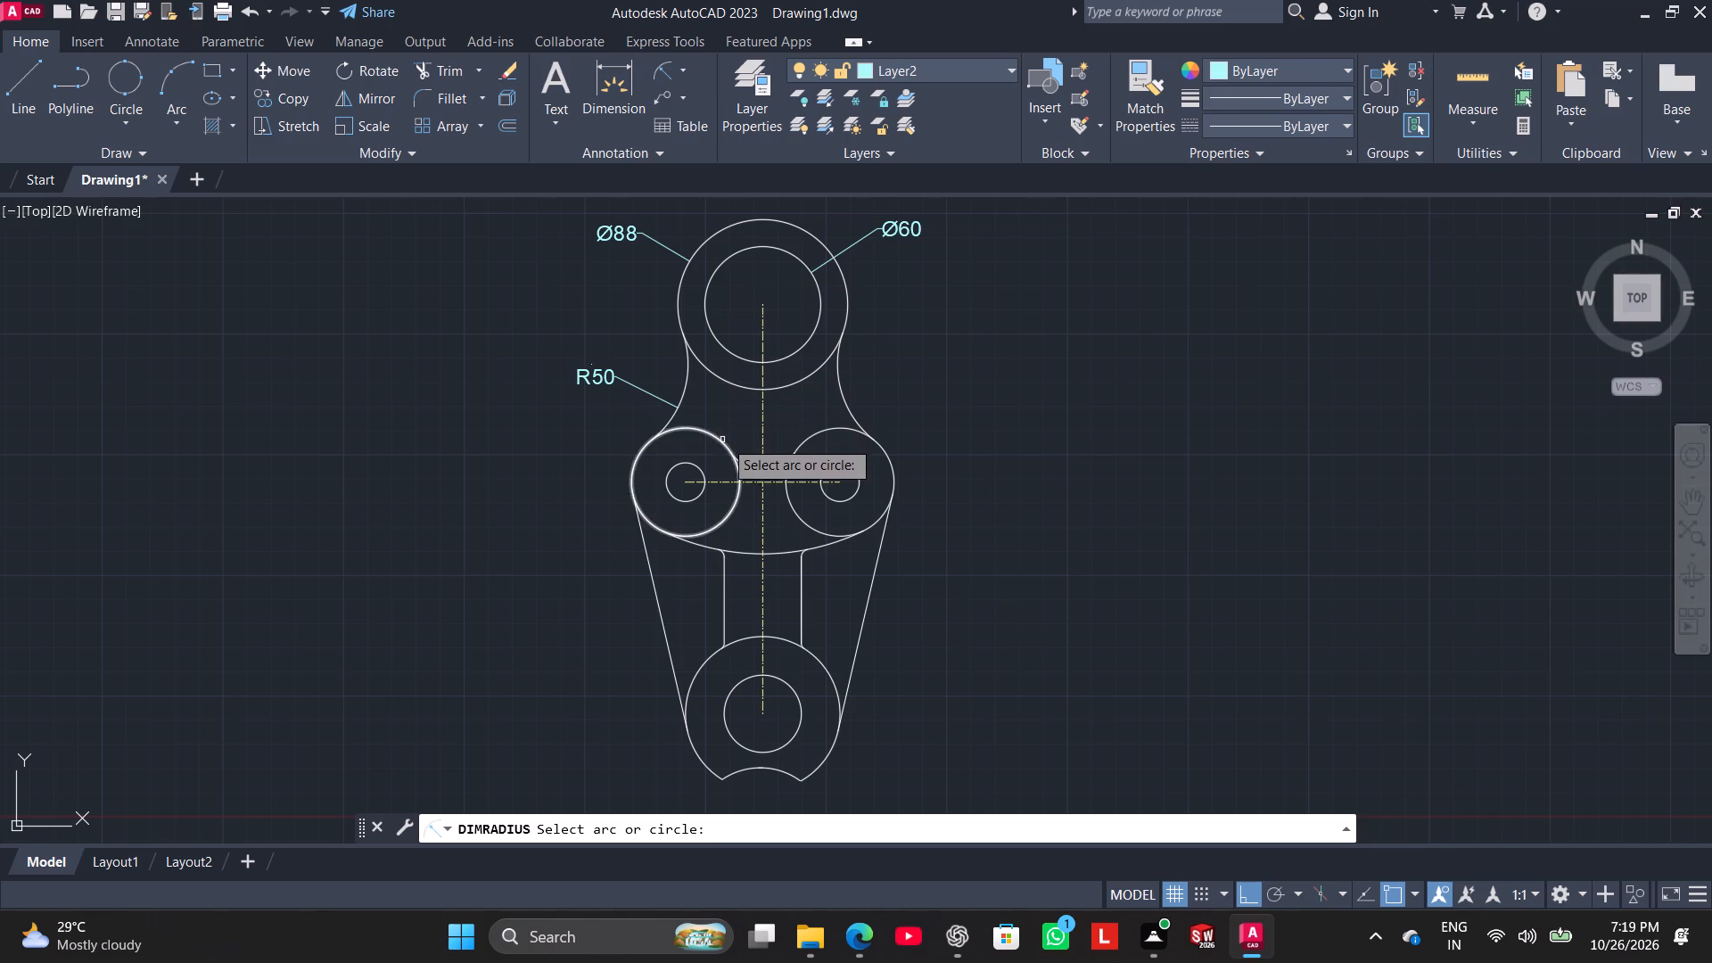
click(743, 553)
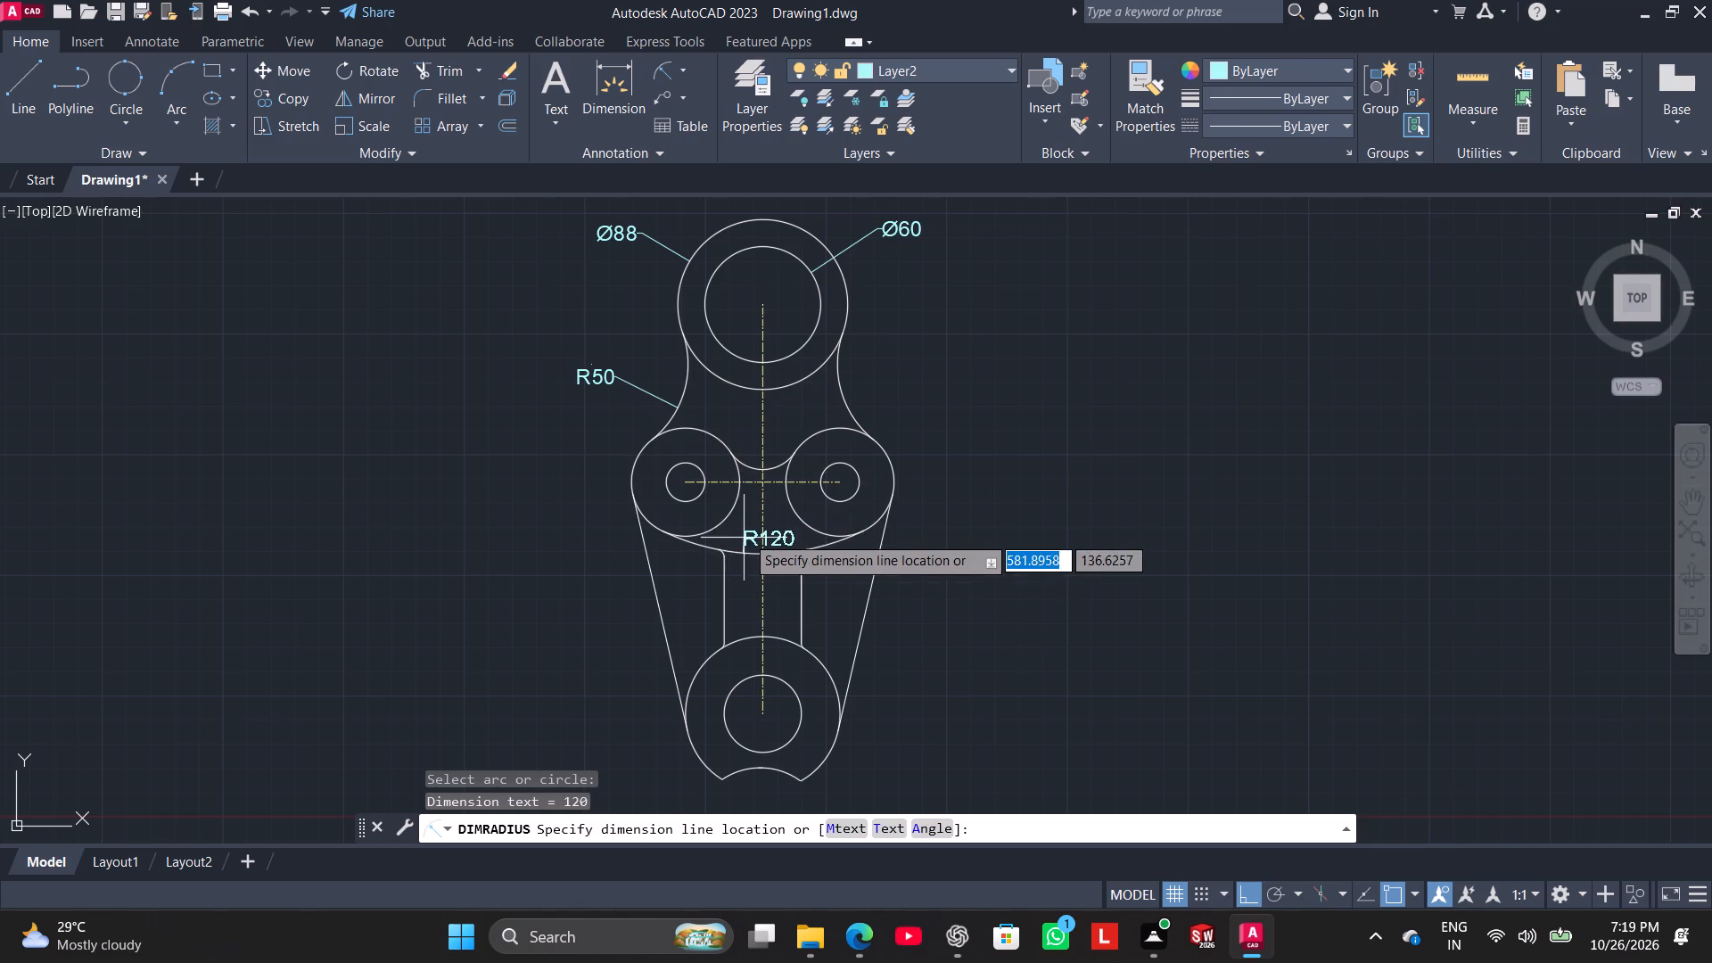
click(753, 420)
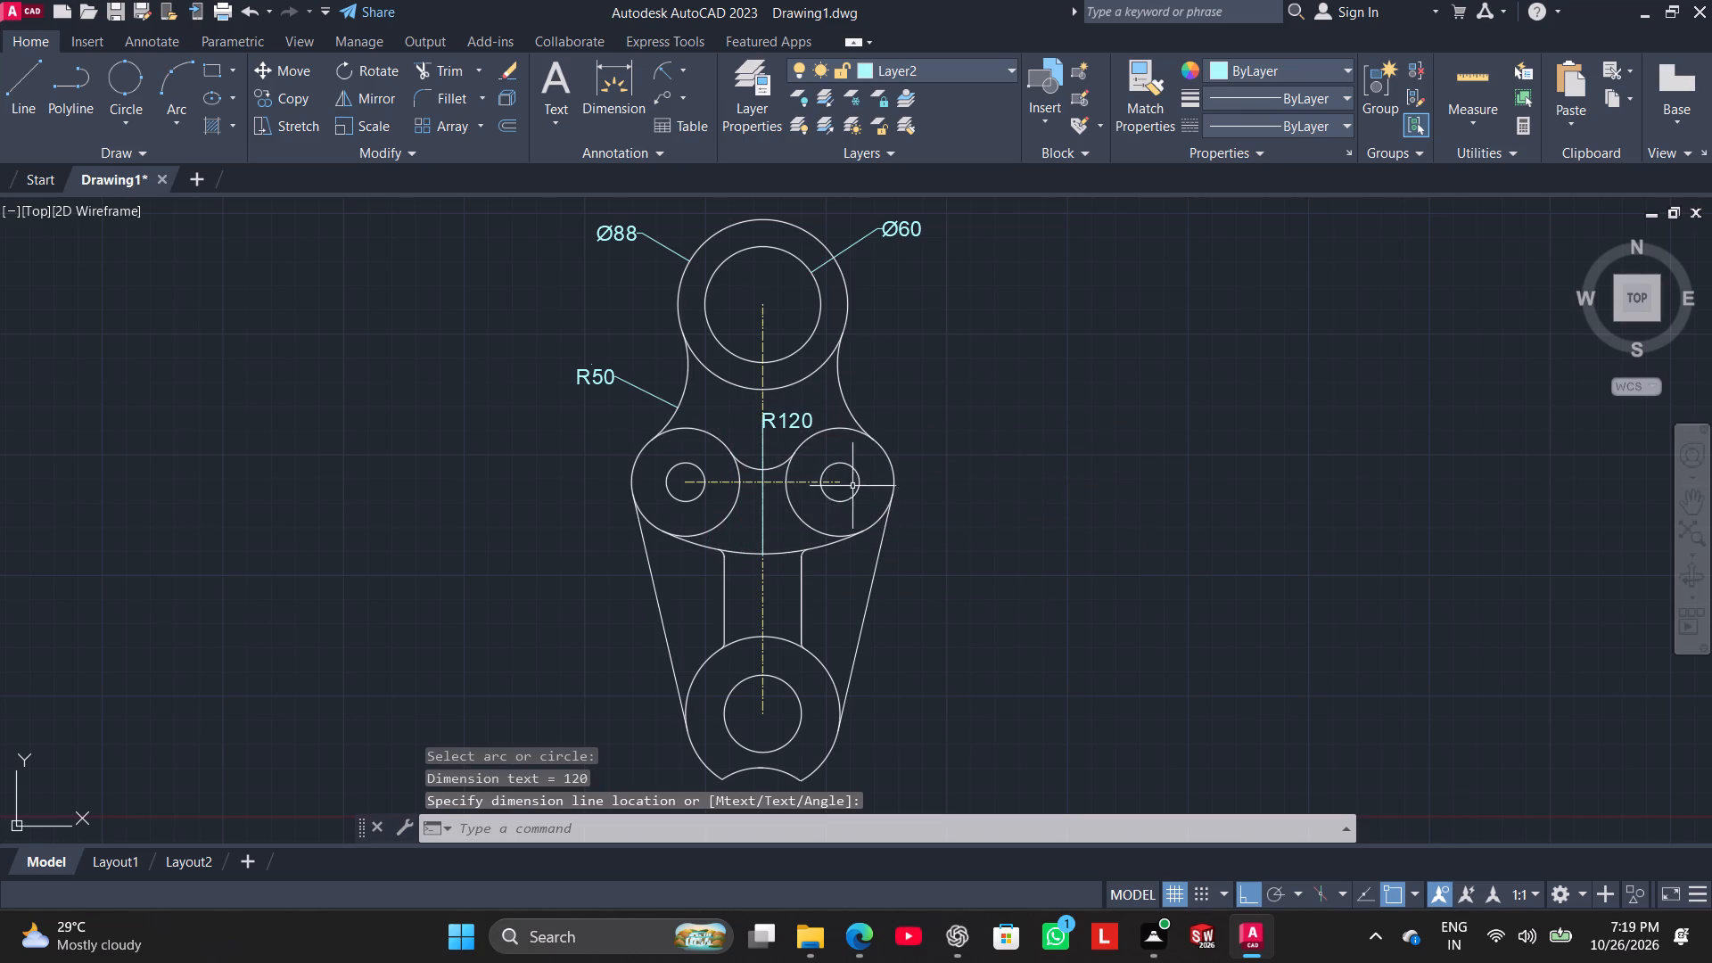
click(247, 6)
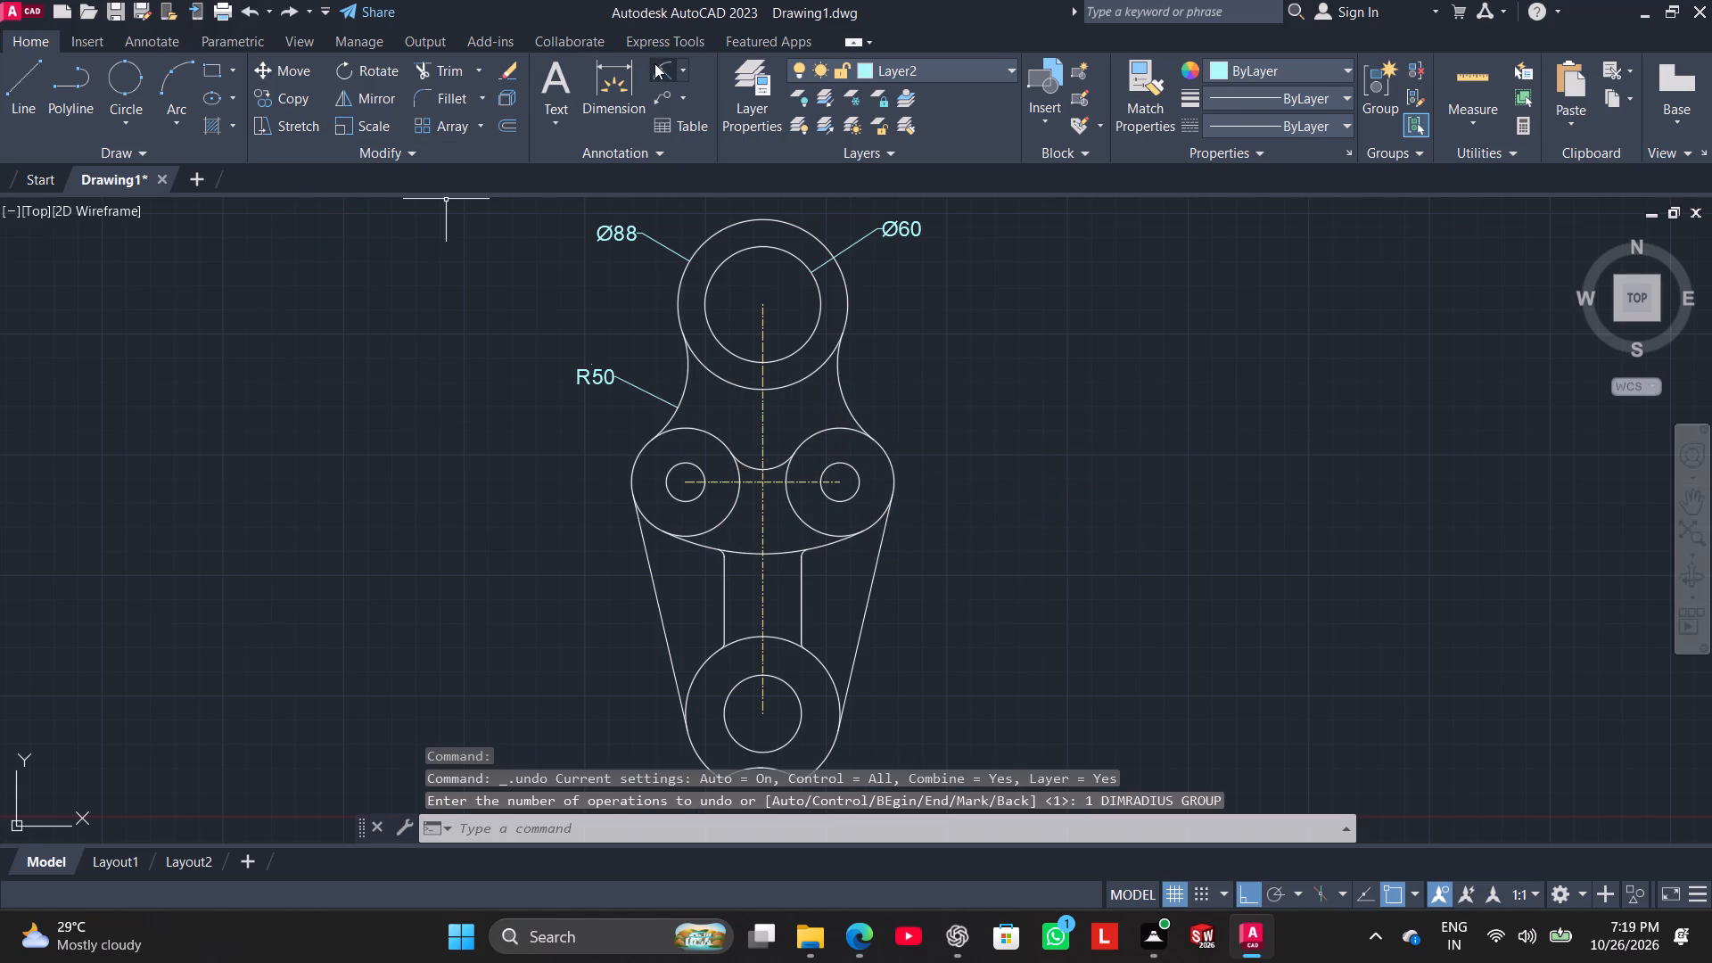
Dimension the radius of the wide arc beneath the middle bosses from its left portion, placing the text above the gap between the bosses.
click(654, 63)
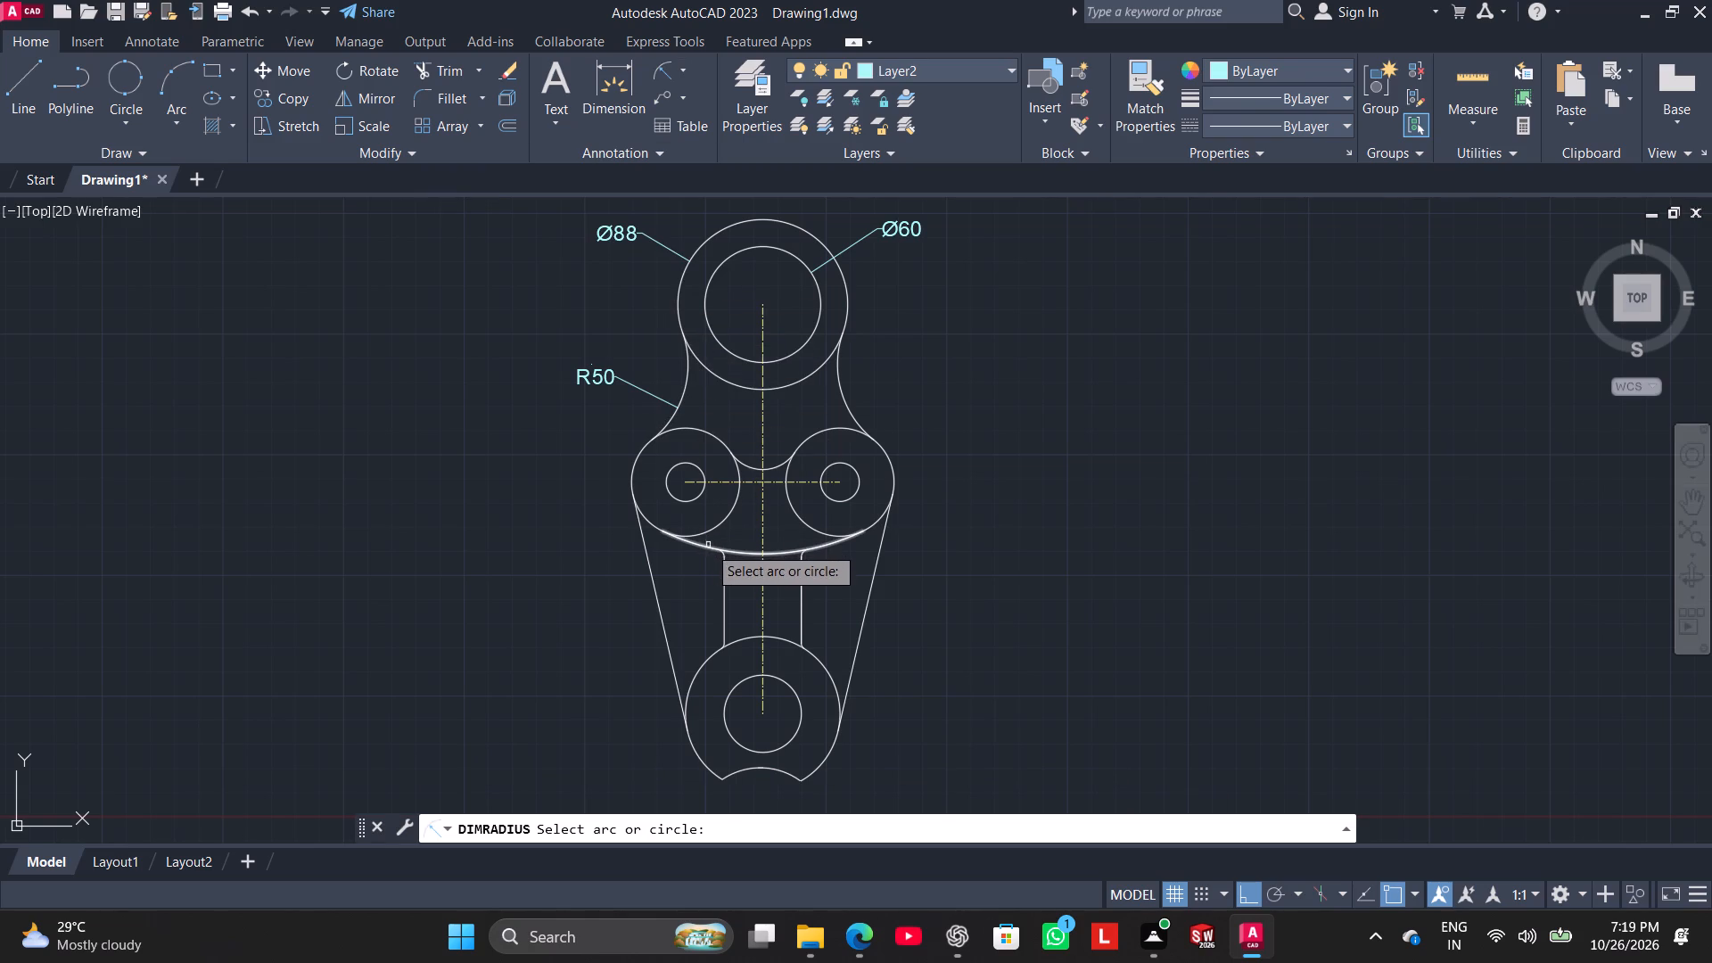
click(707, 548)
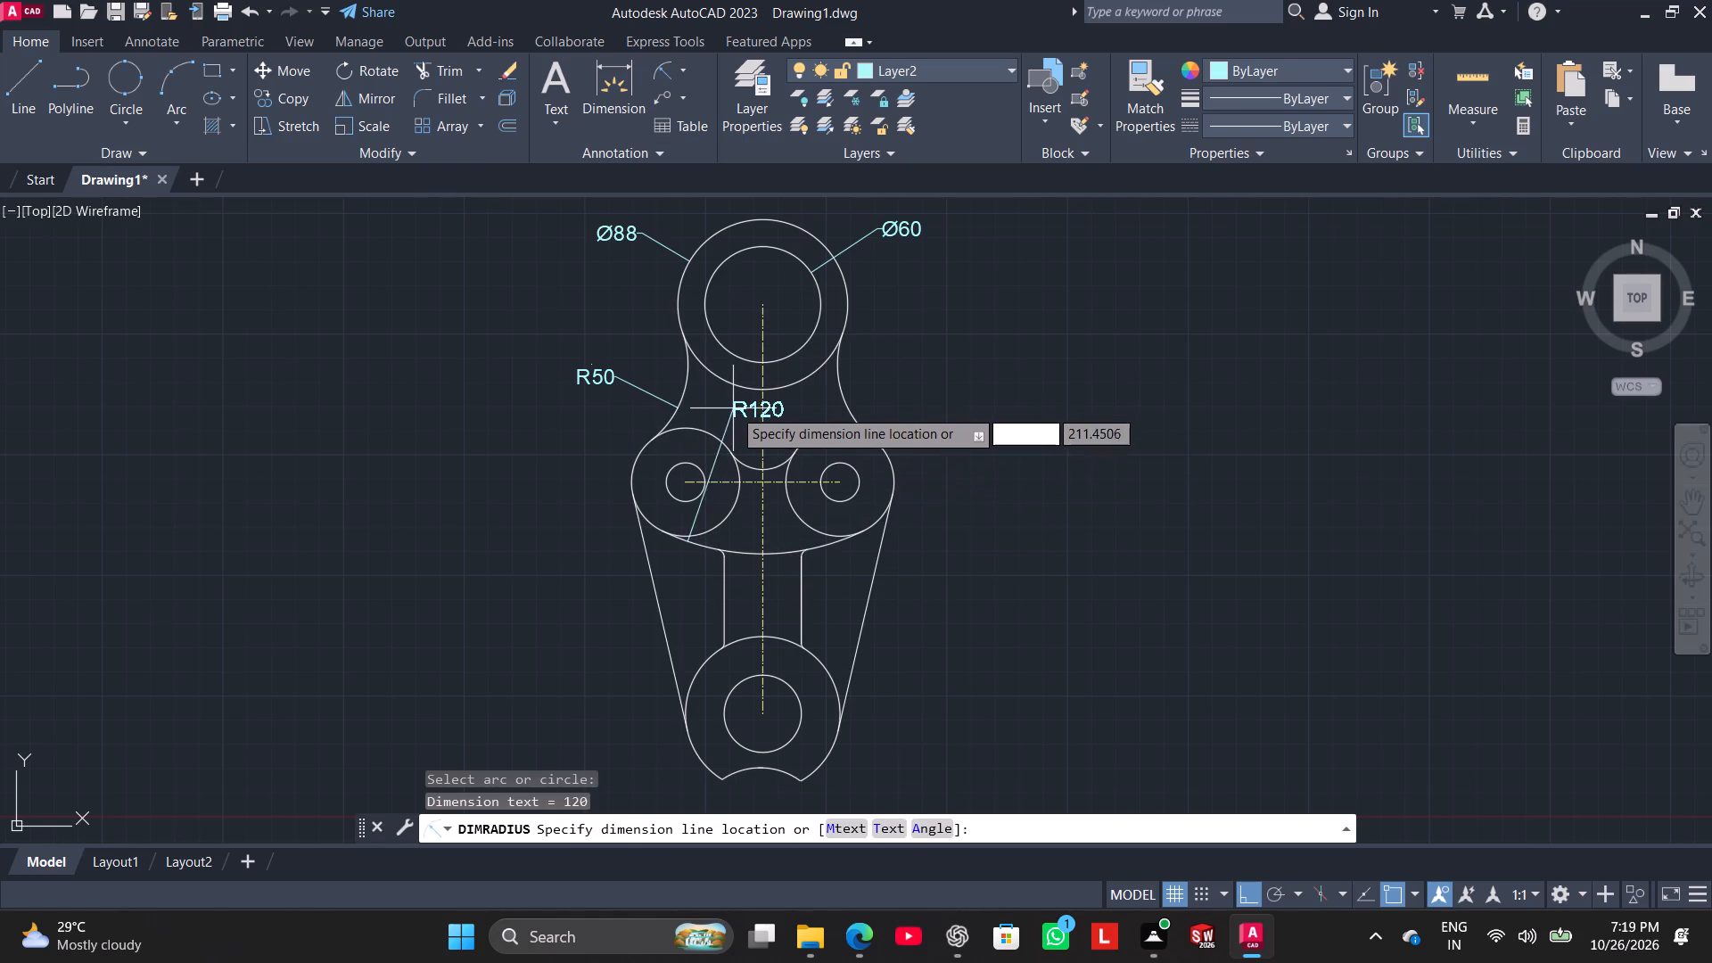
click(737, 423)
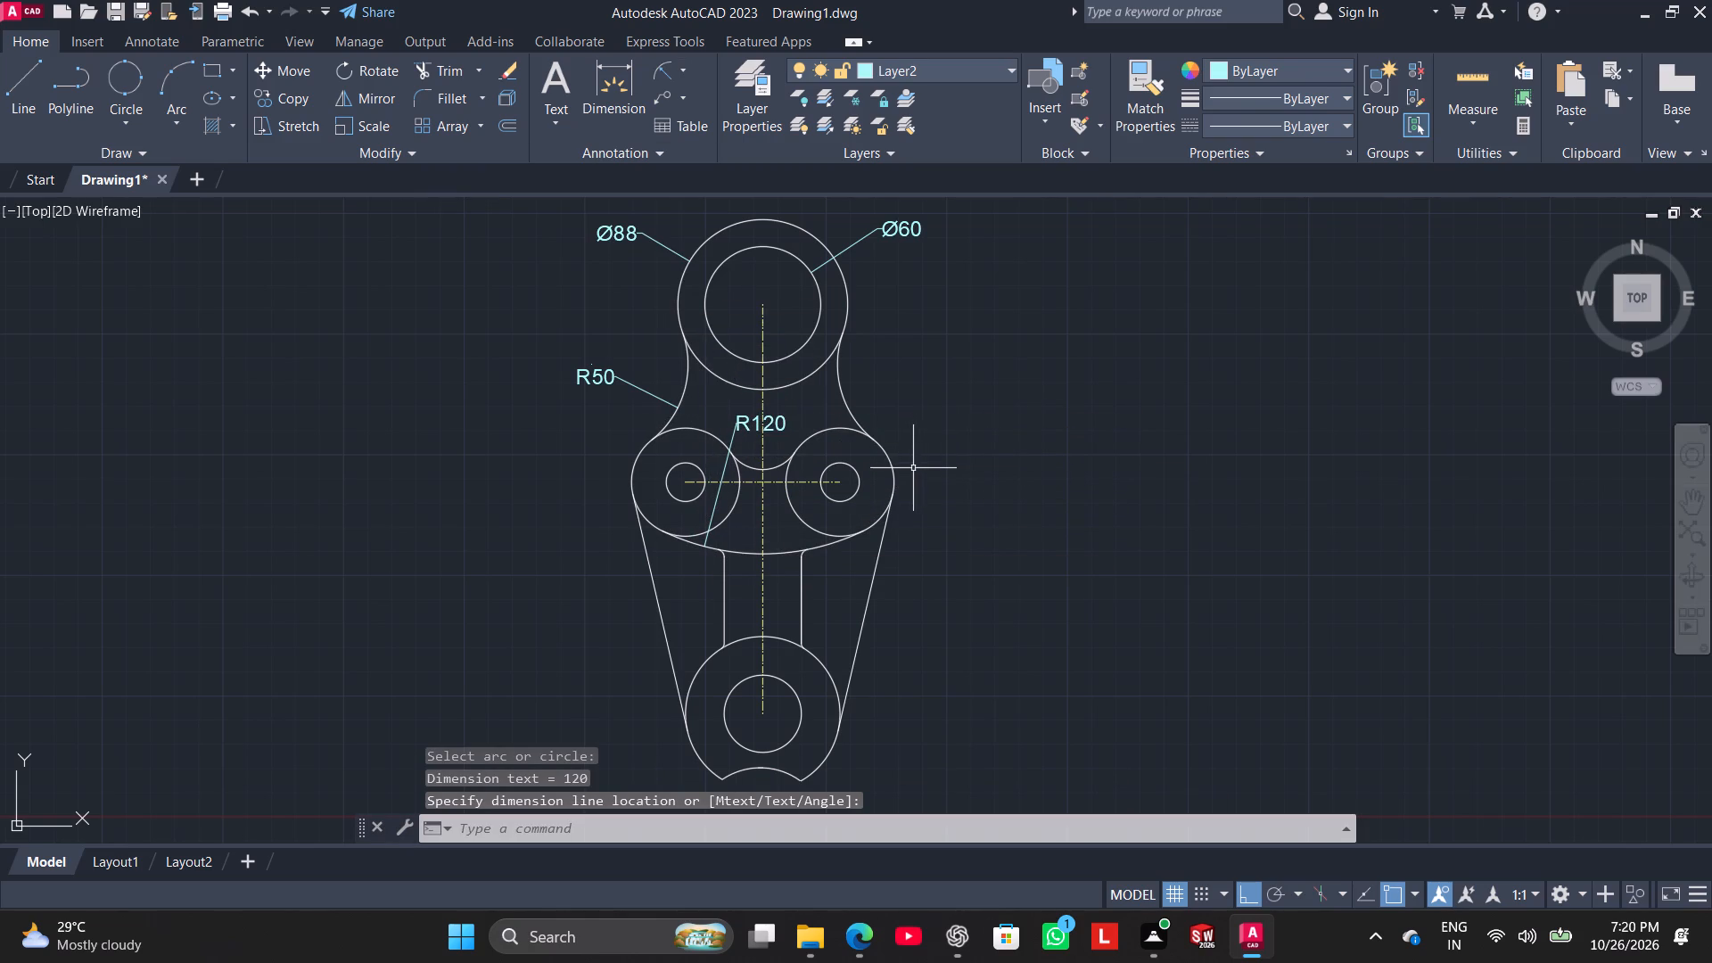
Dimension the radius of the small concave arc between the two middle bosses, placing the text above and right of the arc.
click(777, 468)
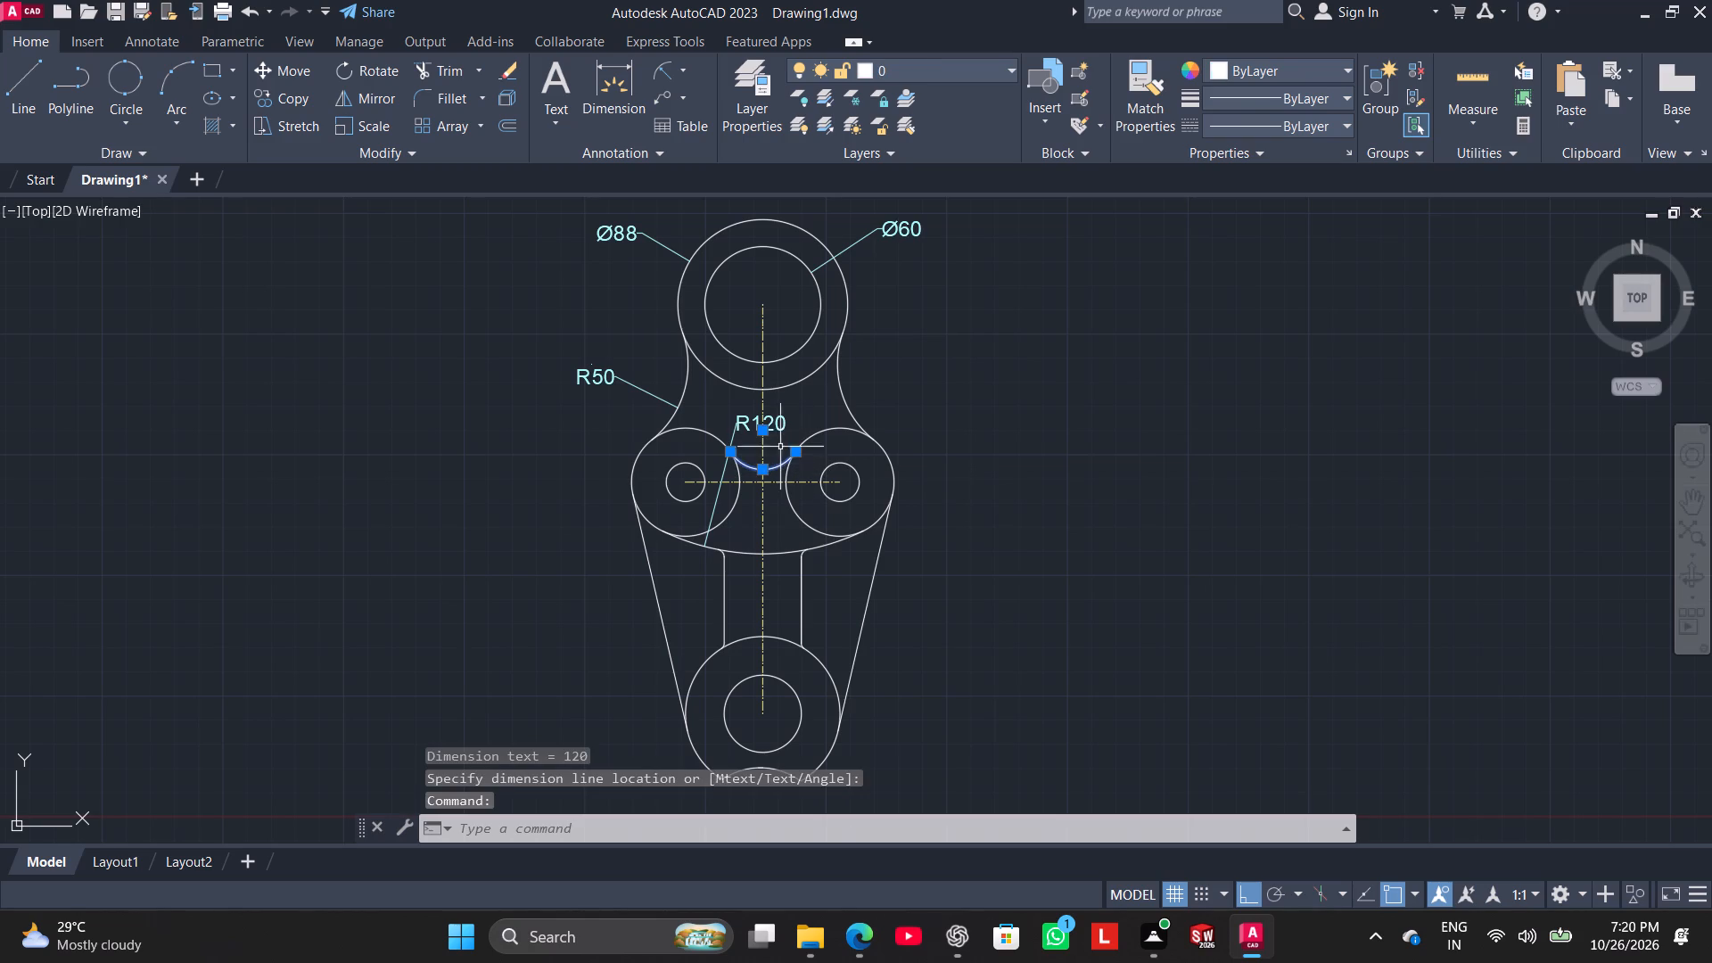
click(654, 69)
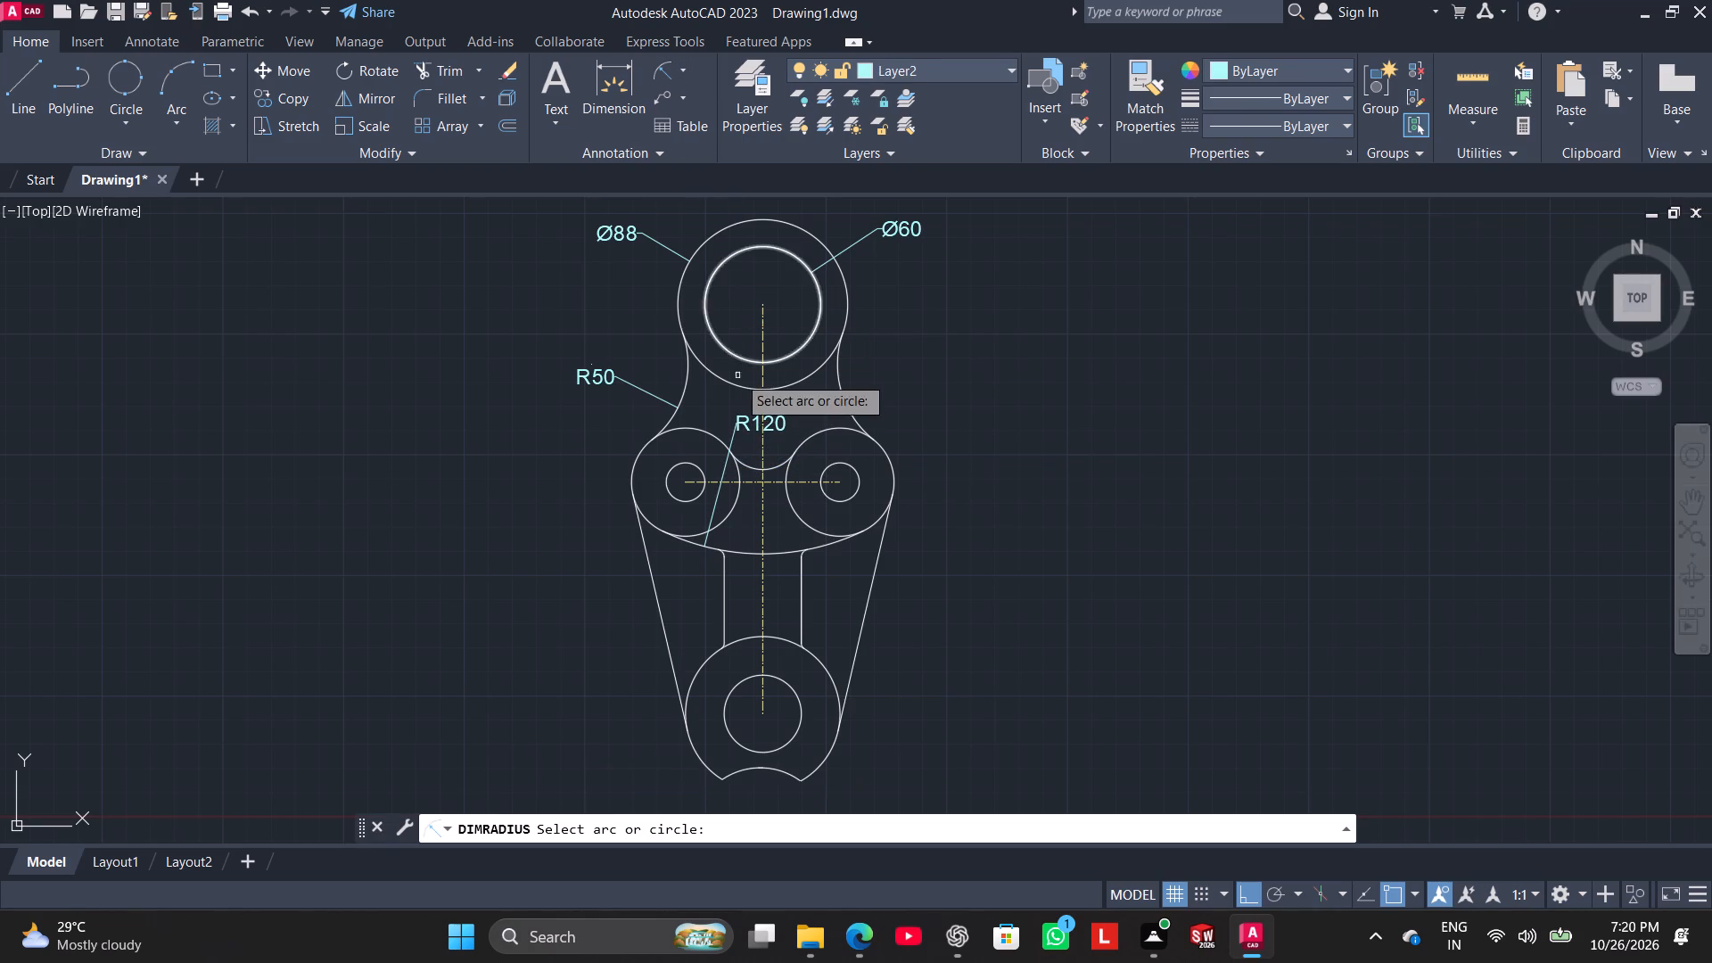
click(773, 467)
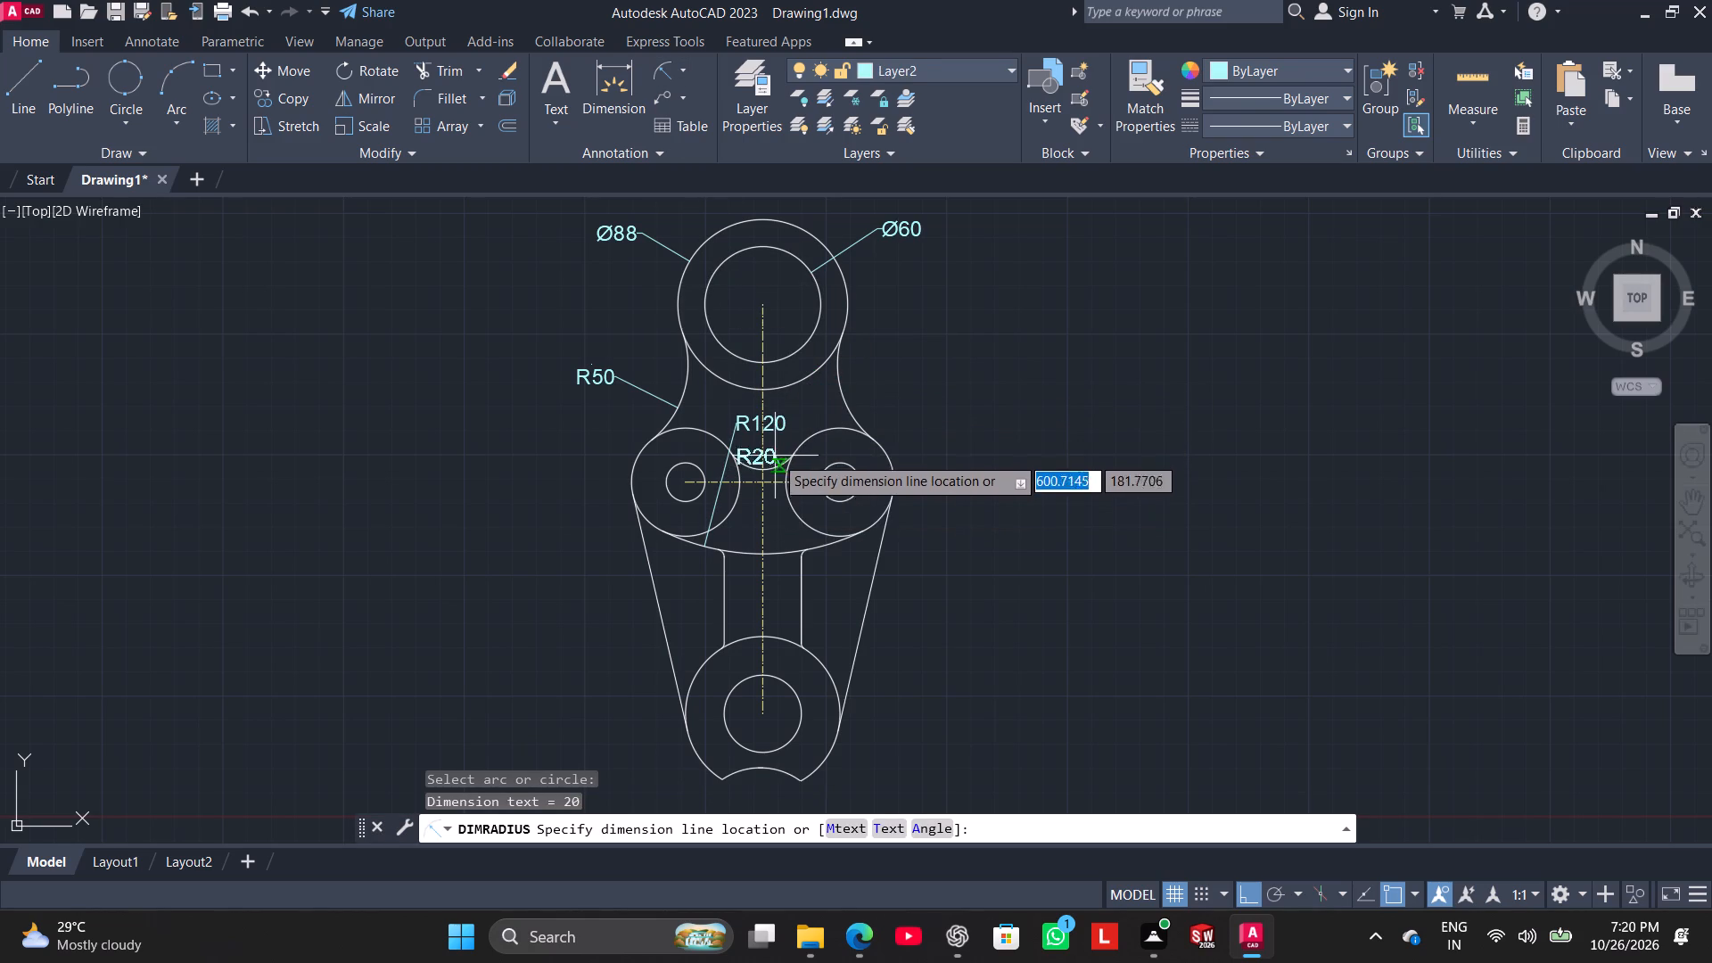
click(802, 405)
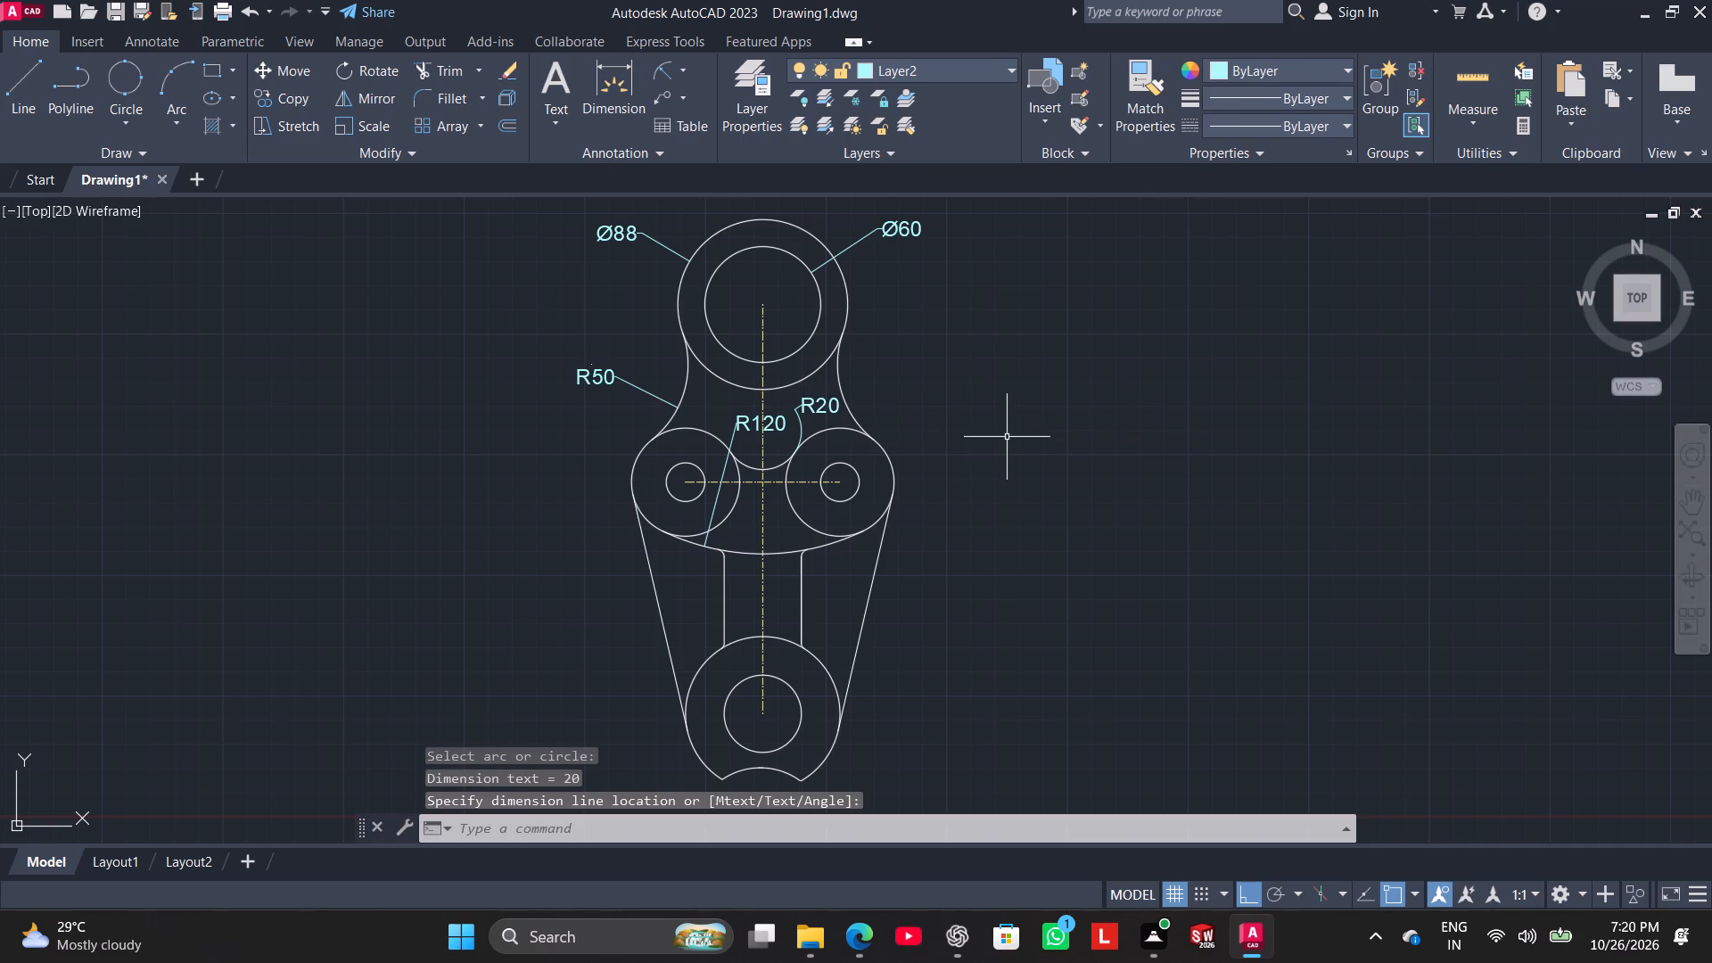
Dimension the vertical distance from the top boss's center to the middle bosses' horizontal centerline, placing it to the right of the part.
click(621, 78)
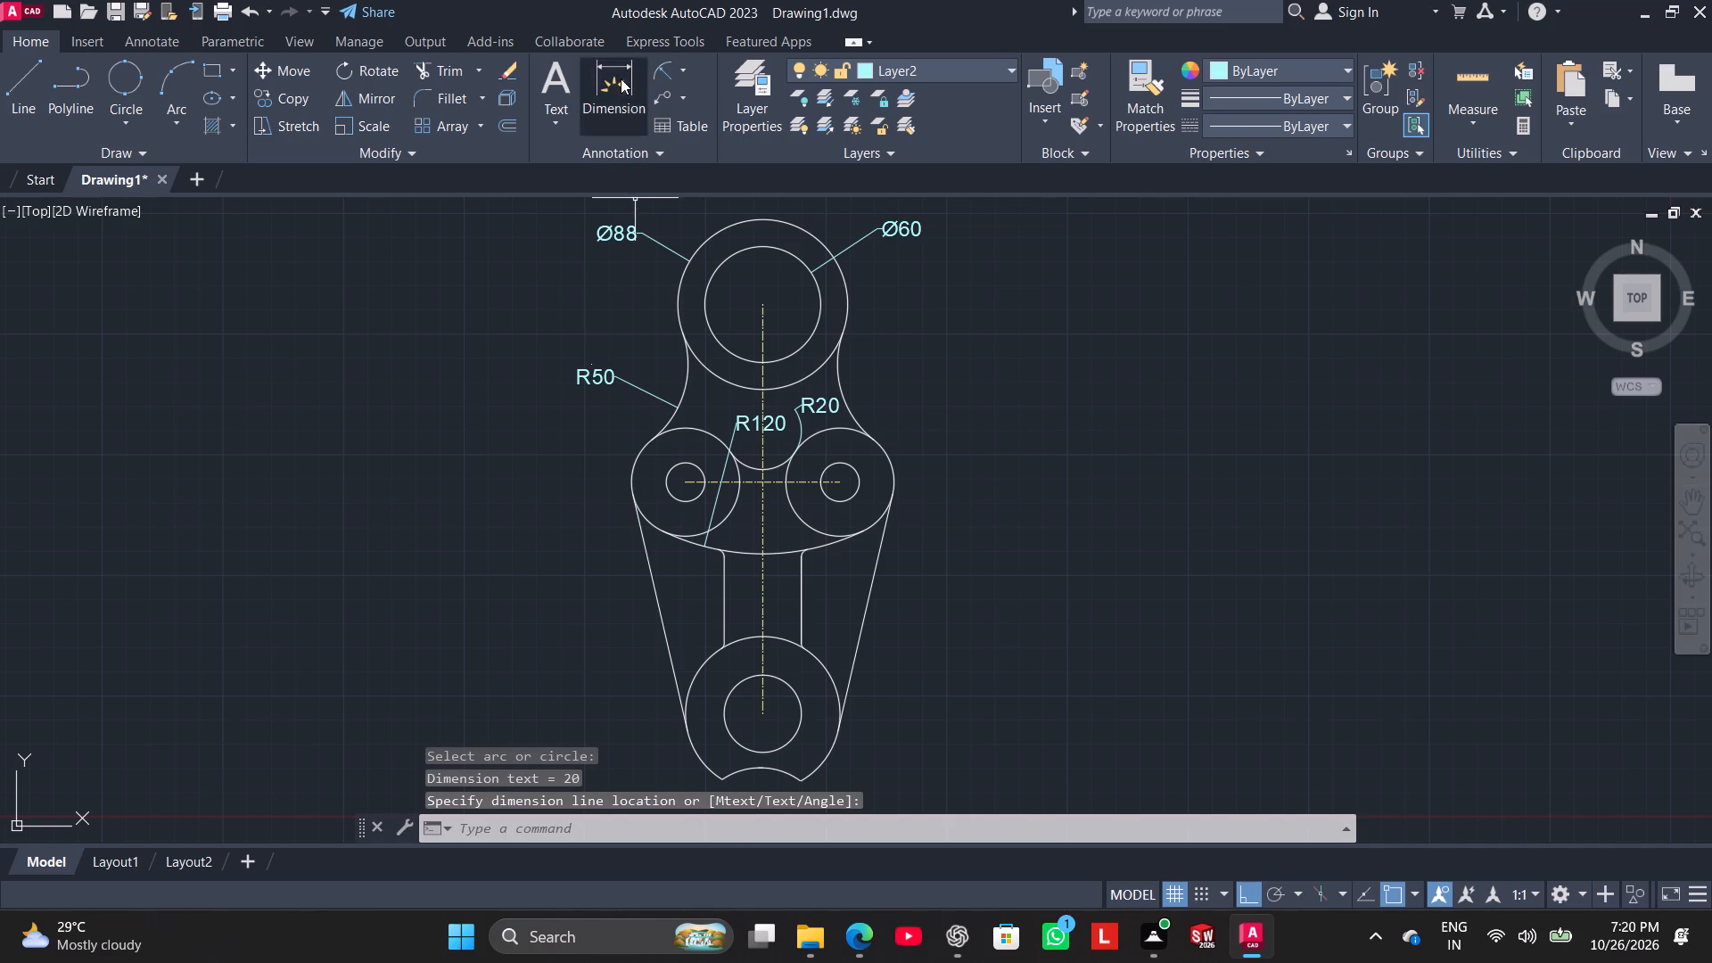
click(761, 305)
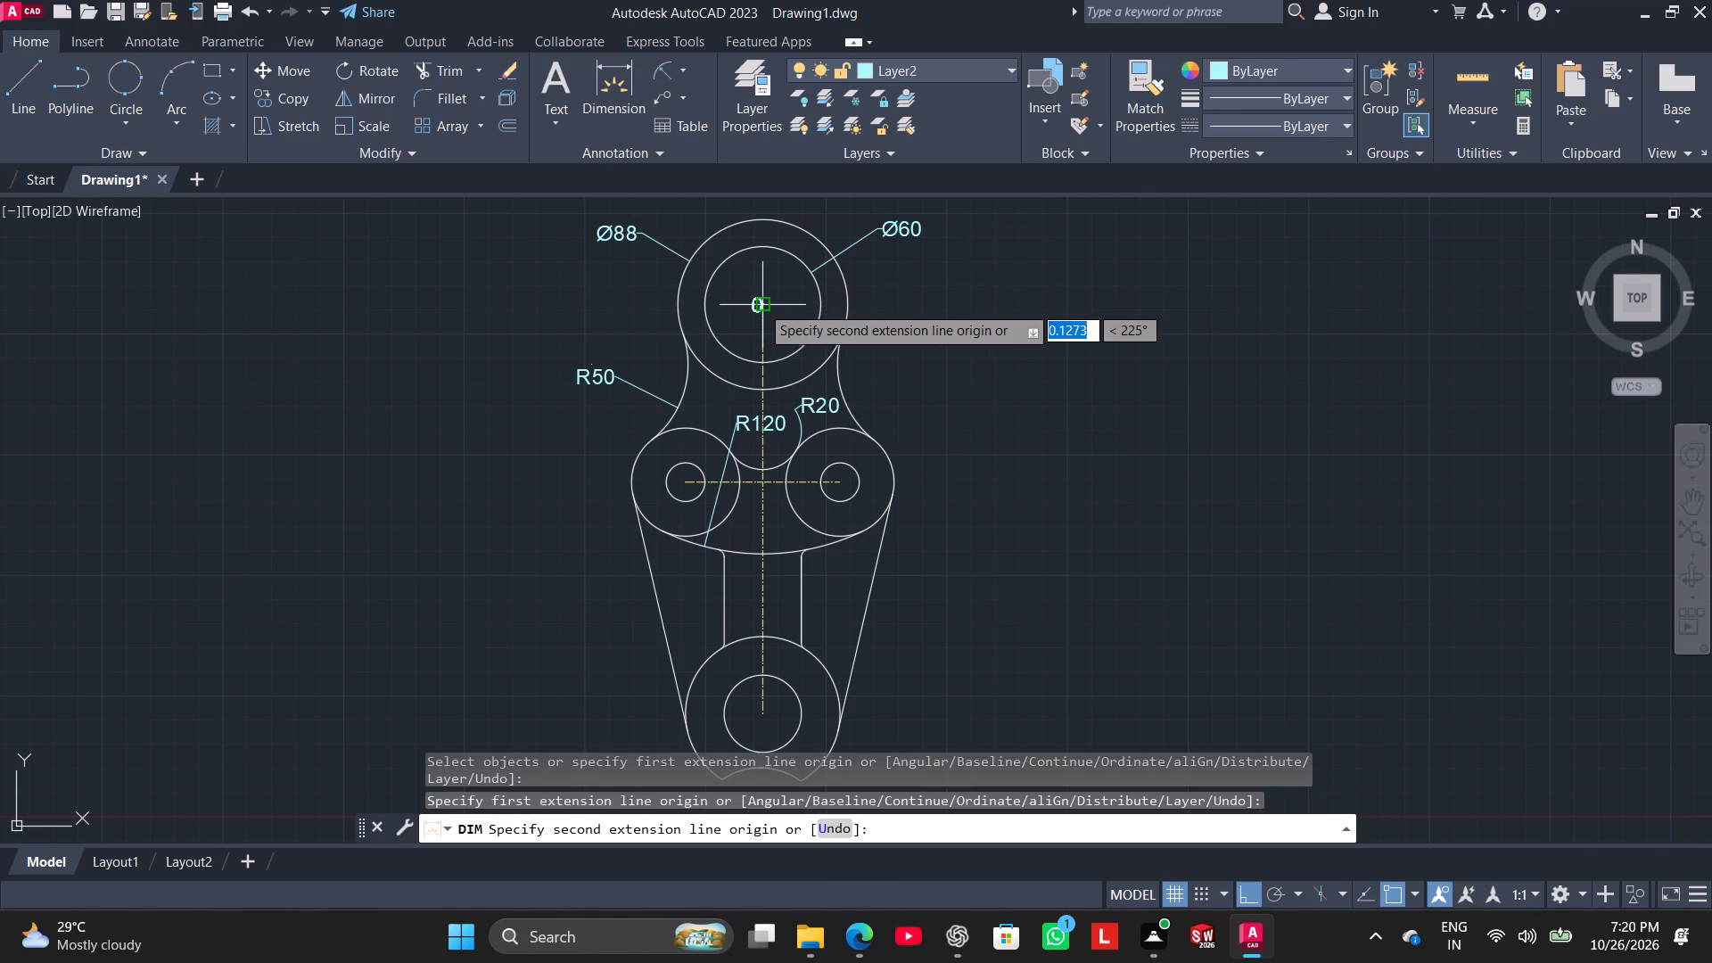
click(769, 480)
click(965, 439)
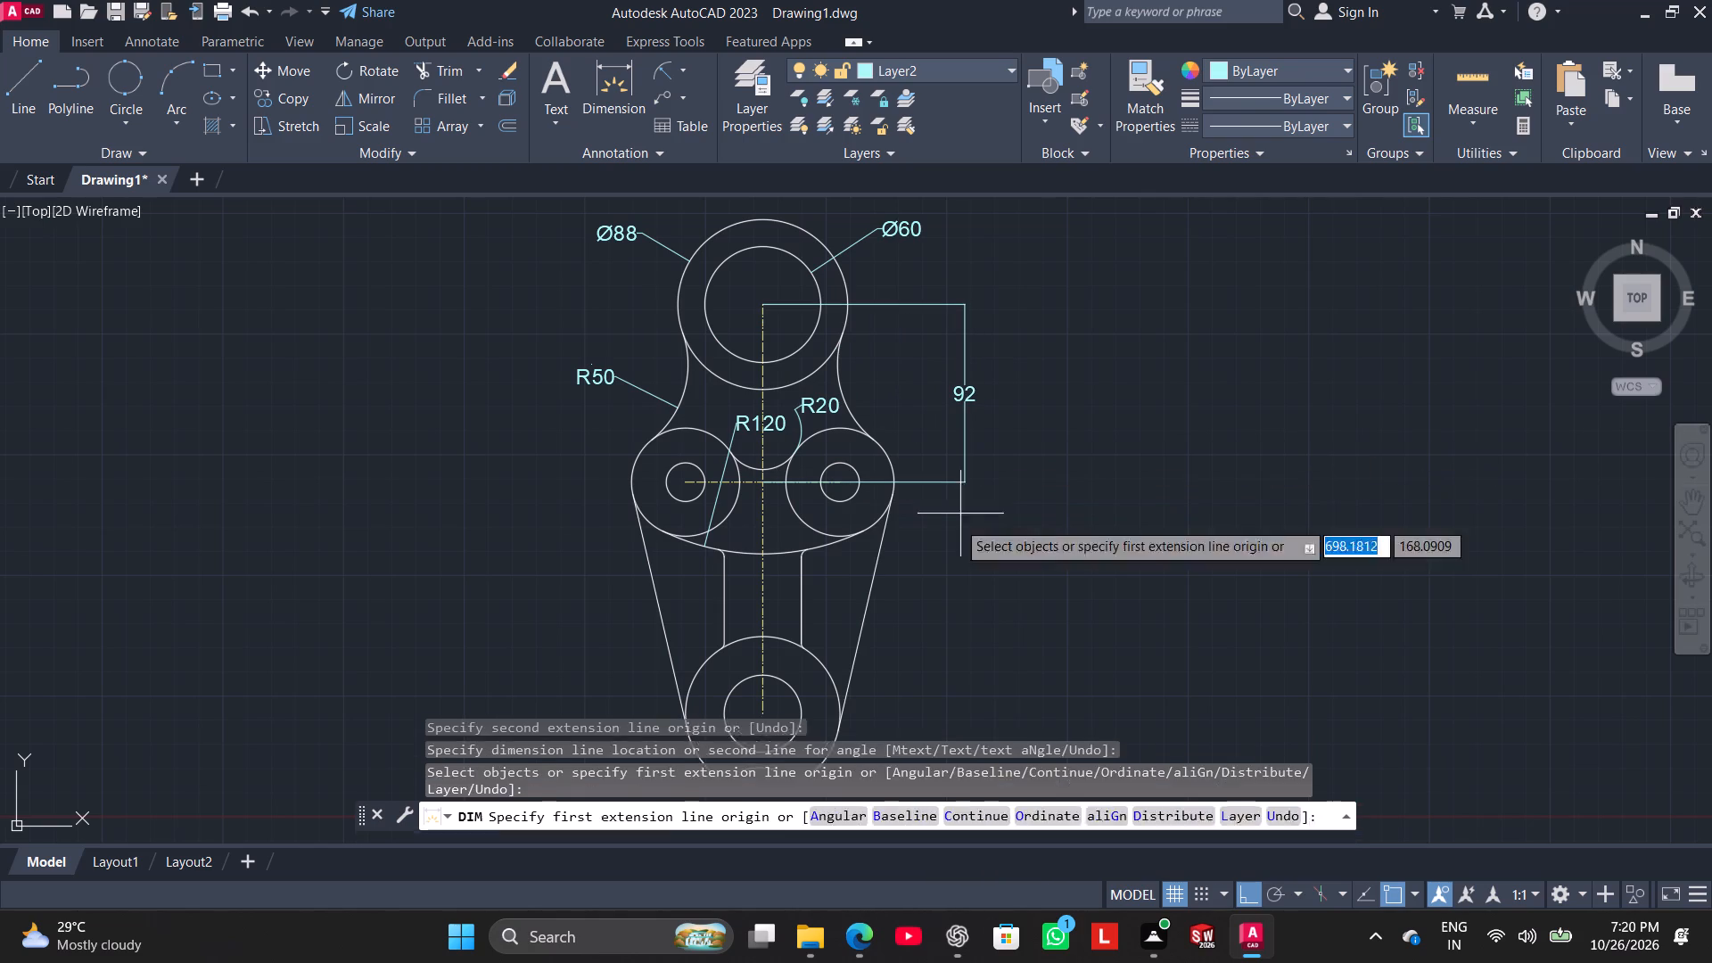
Dimension the vertical distance from the bottom boss's center to the middle bosses' horizontal centerline, aligned below the upper vertical dimension.
click(632, 106)
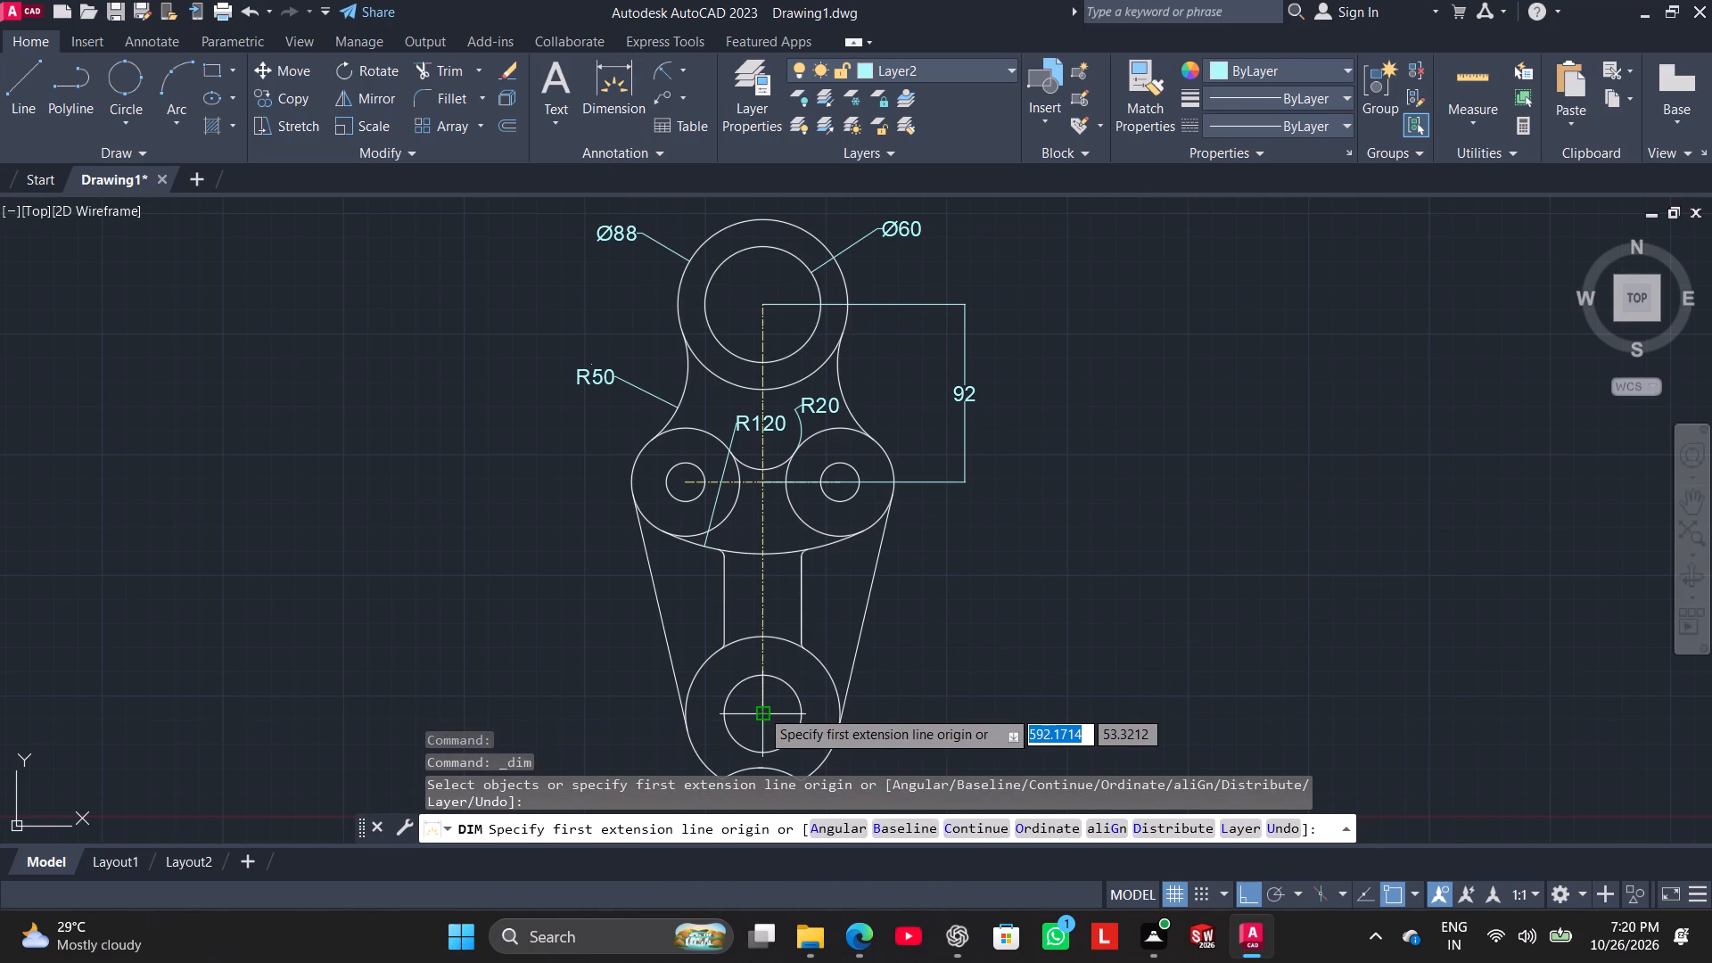
click(761, 709)
click(759, 485)
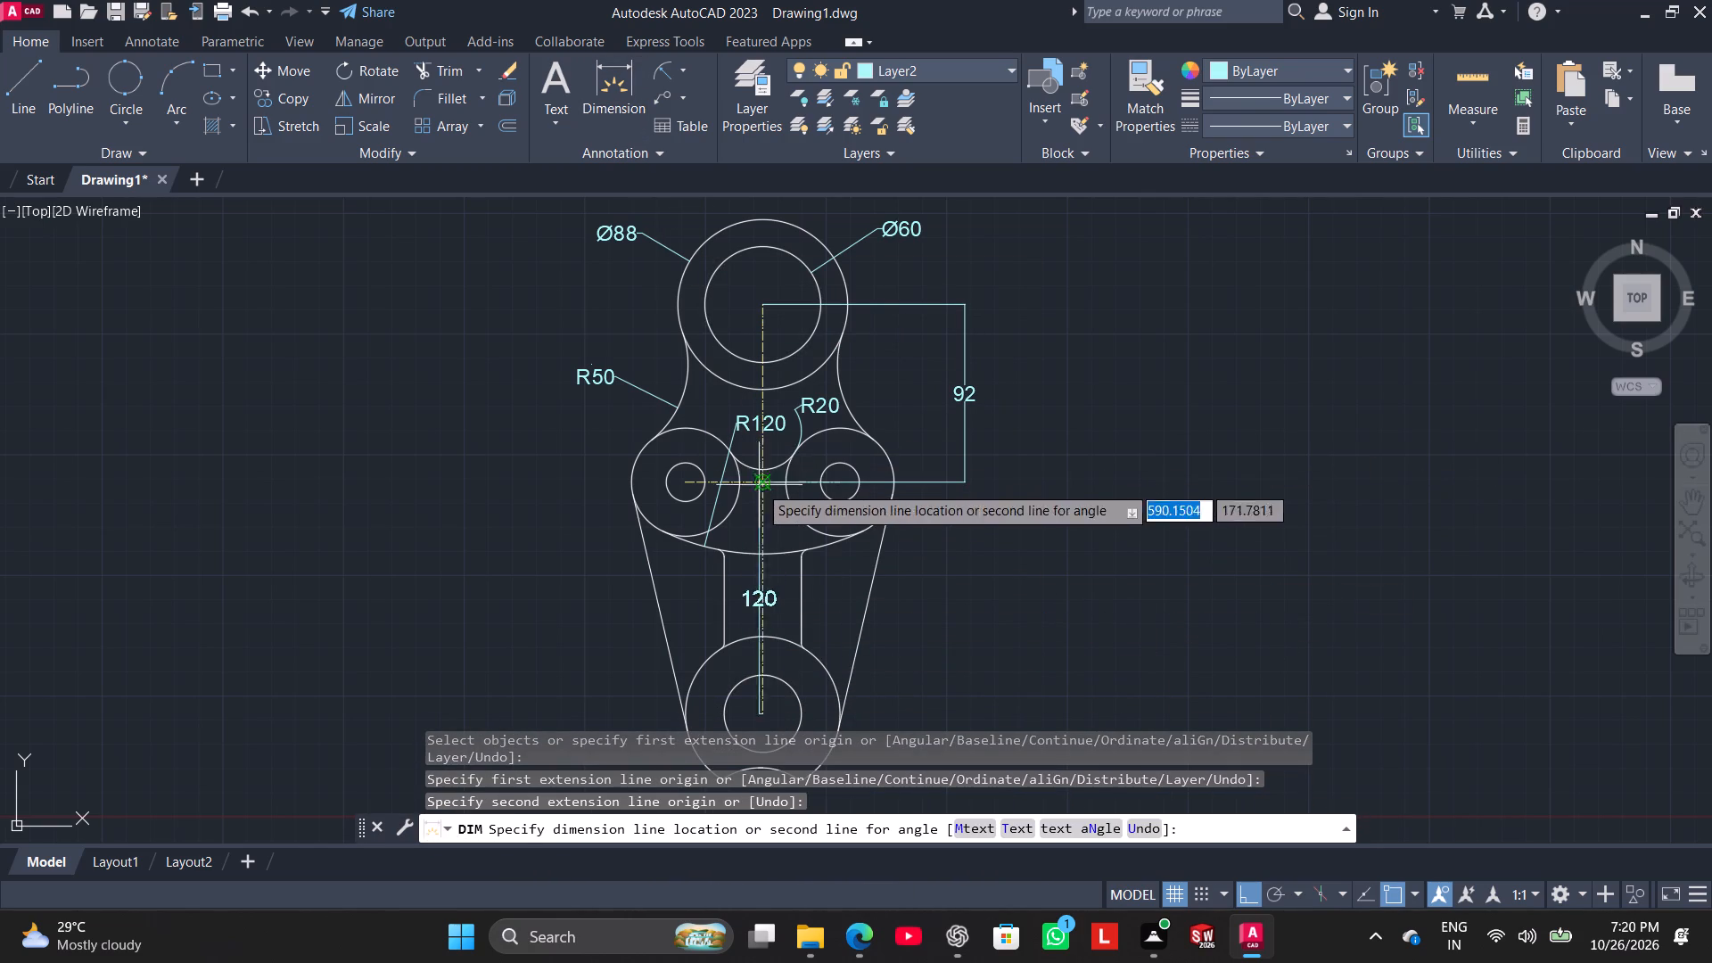
click(965, 546)
right_click(1039, 472)
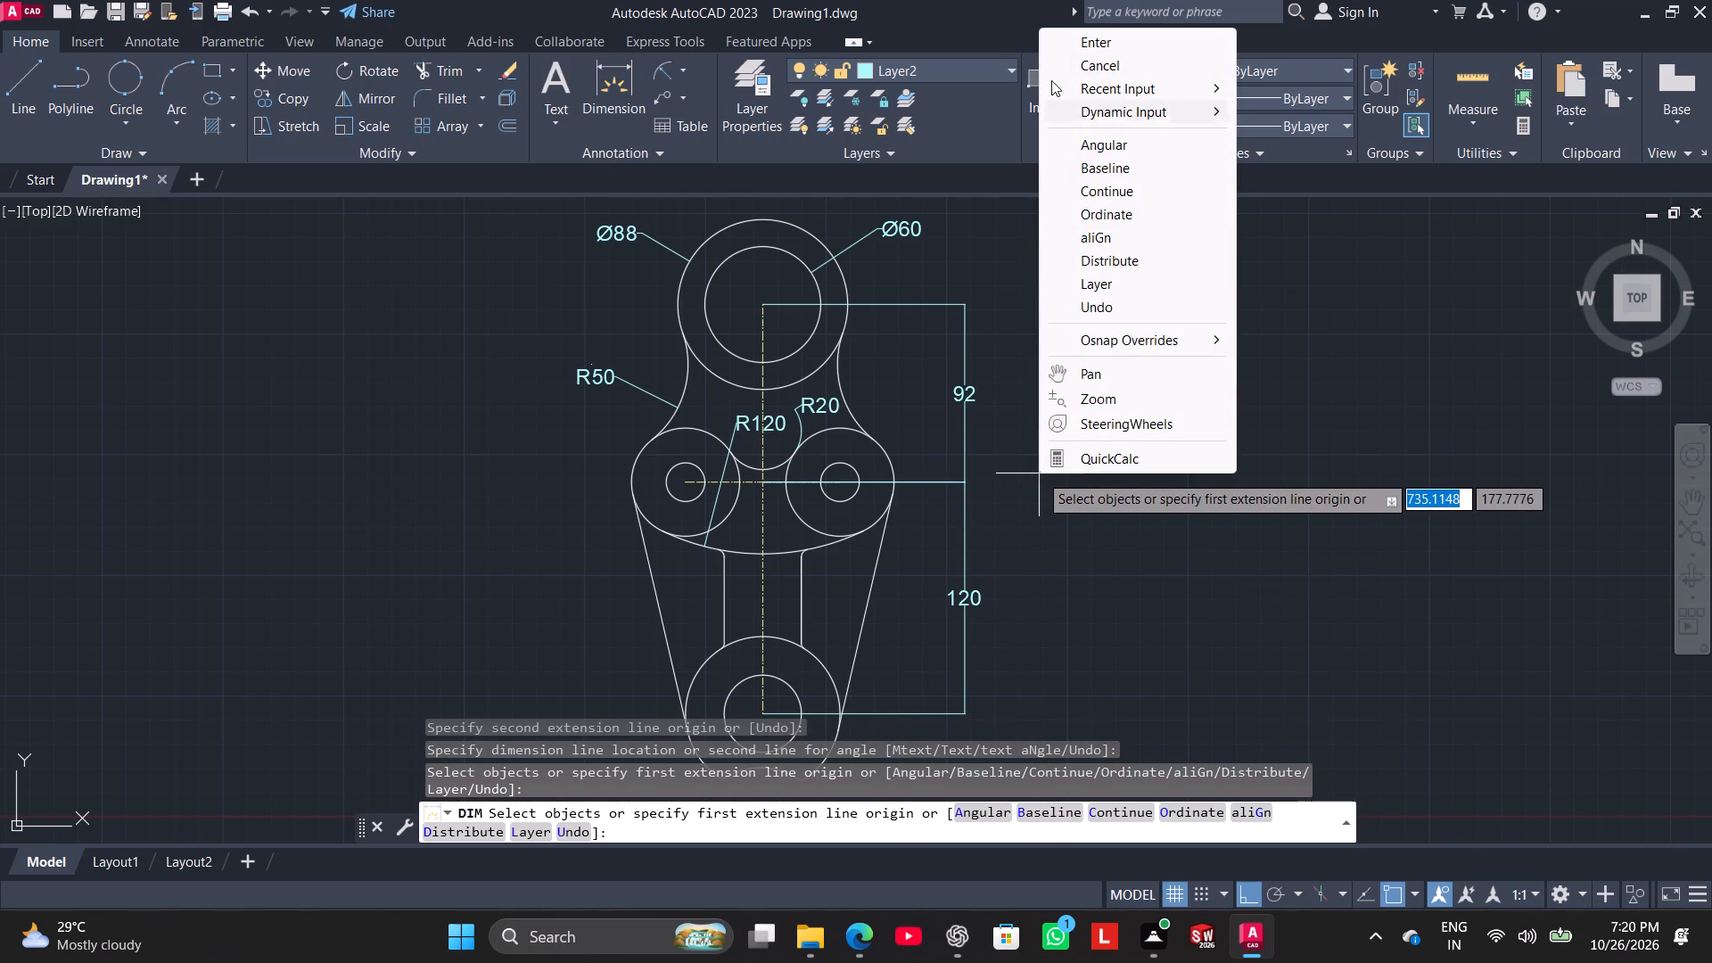
click(1069, 40)
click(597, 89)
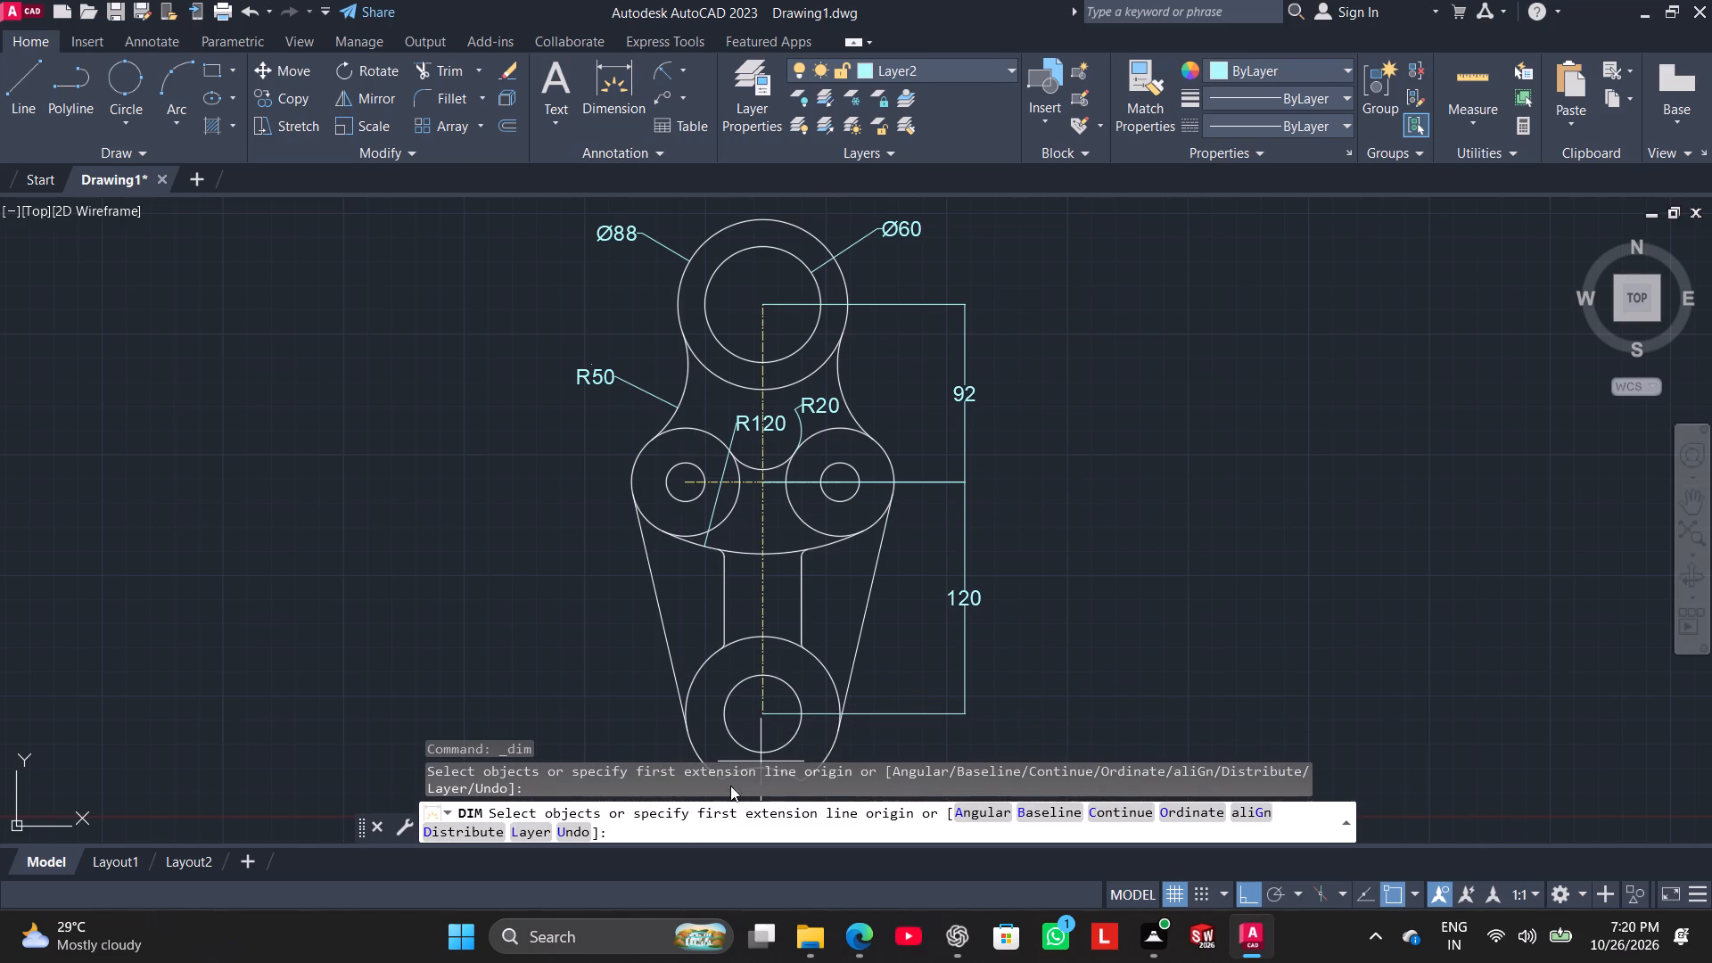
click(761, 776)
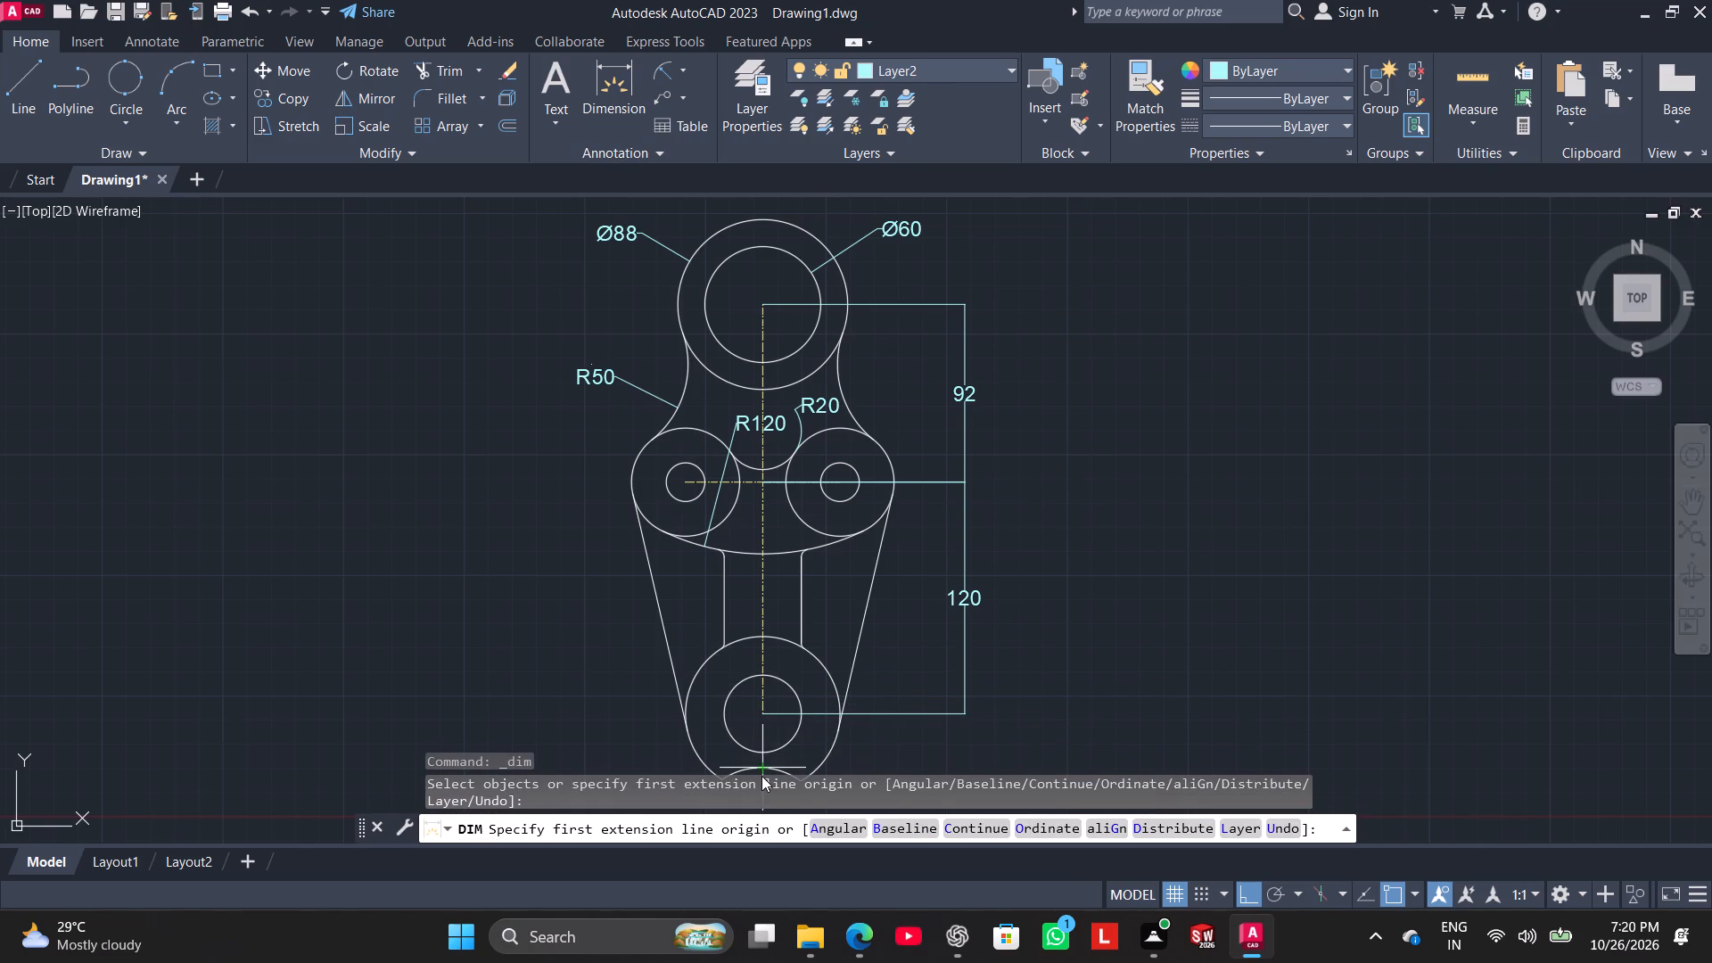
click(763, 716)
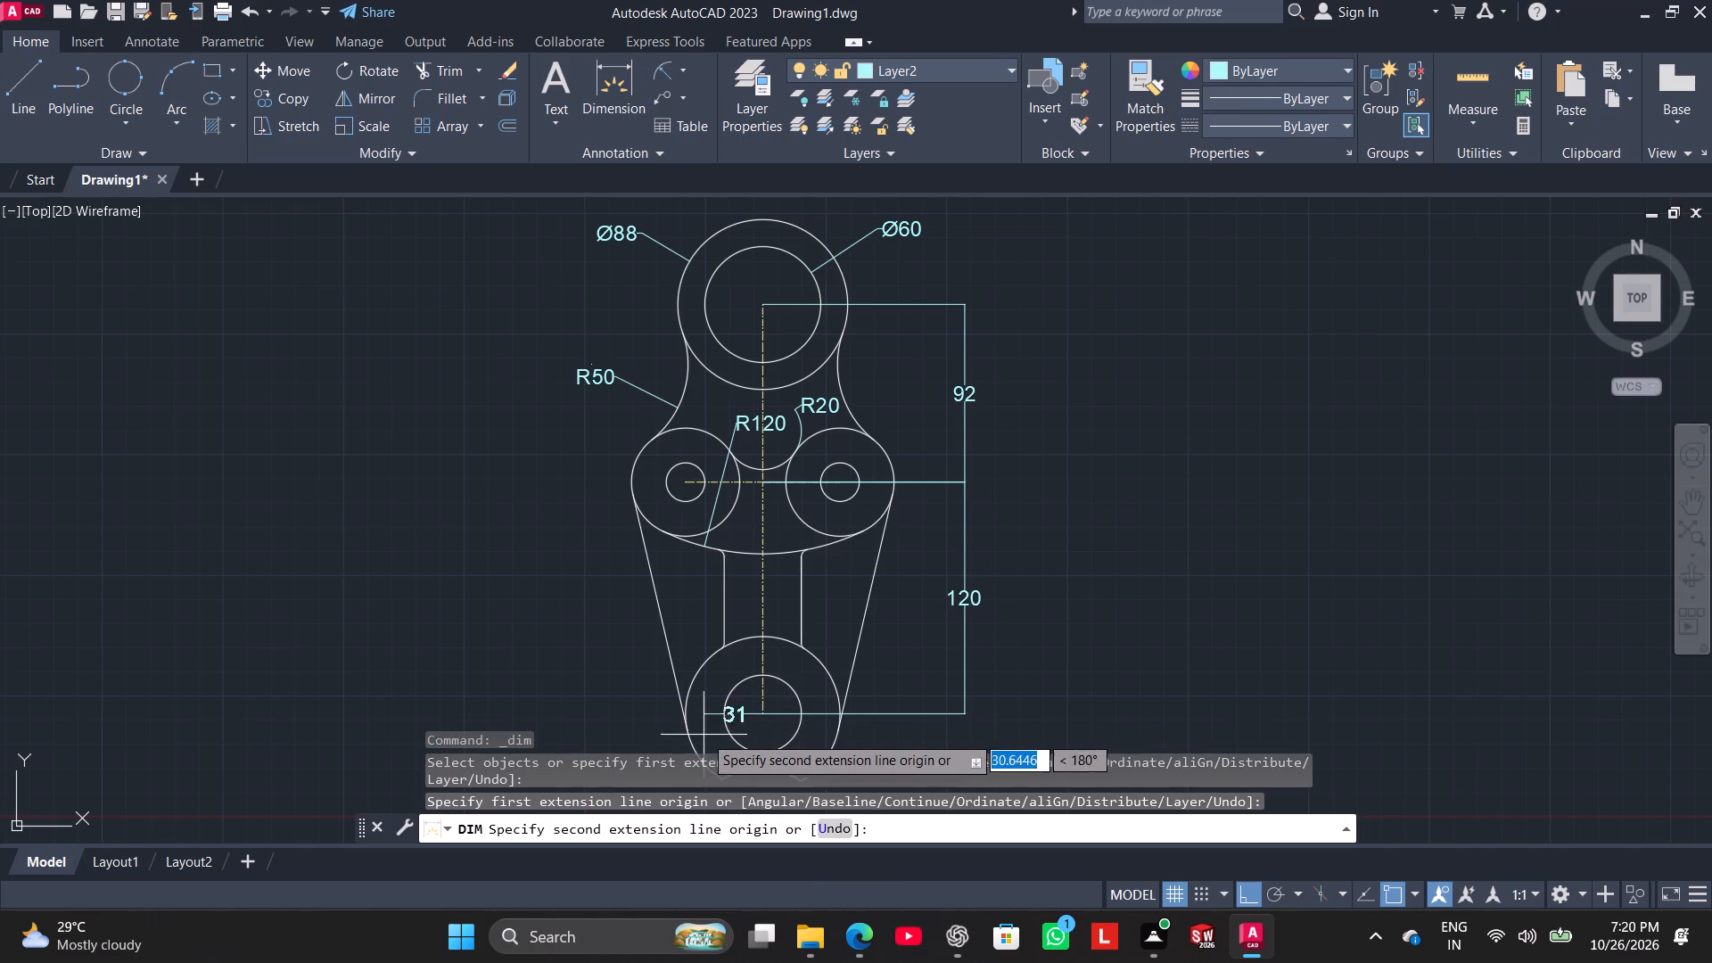
Dimension the vertical distance from the crest of the bottom concave arc to the bottom boss's center, placing it to the left of the part.
click(604, 81)
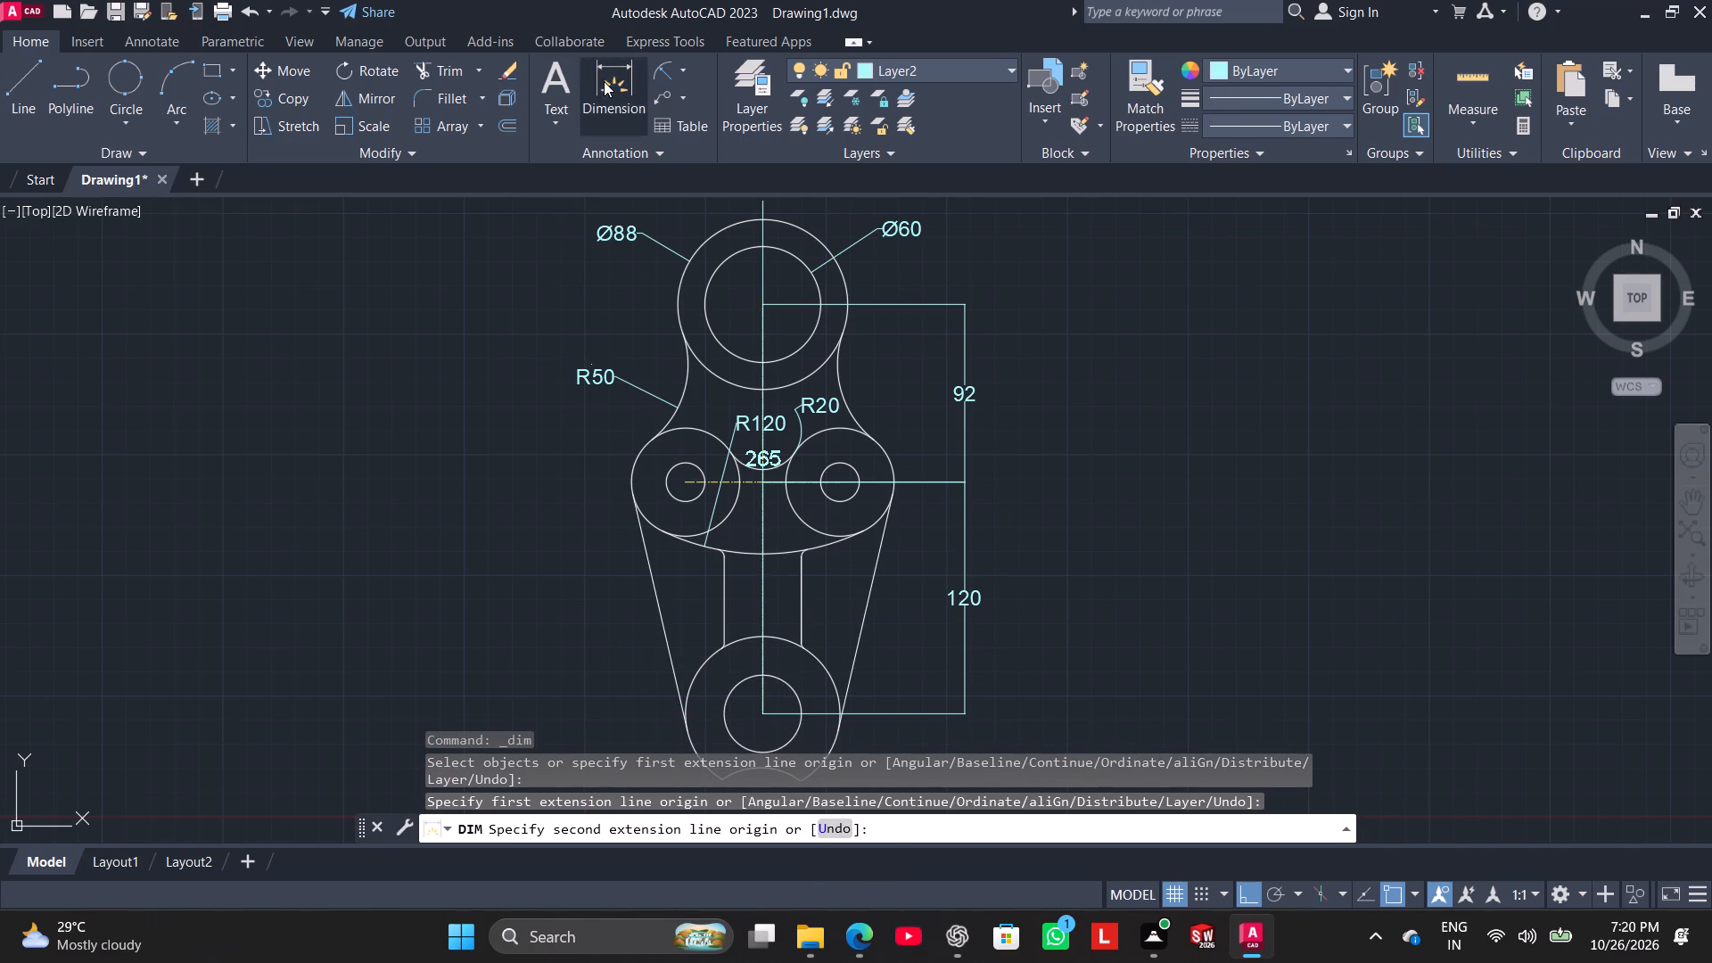
click(762, 774)
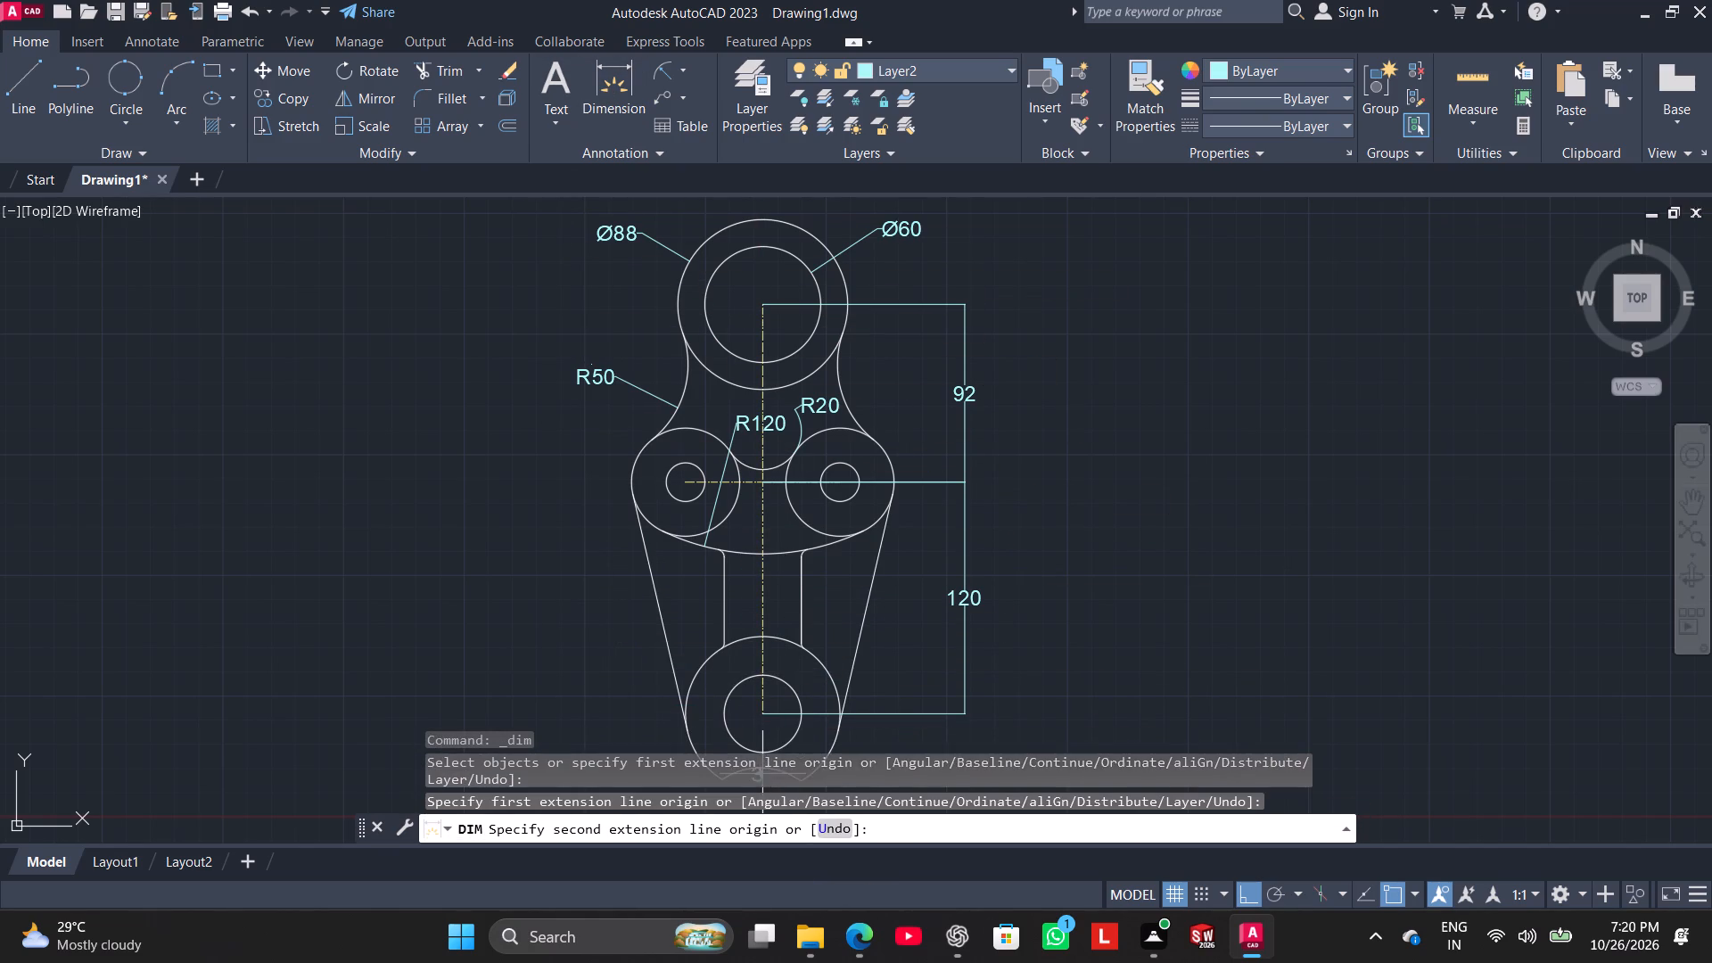
click(765, 715)
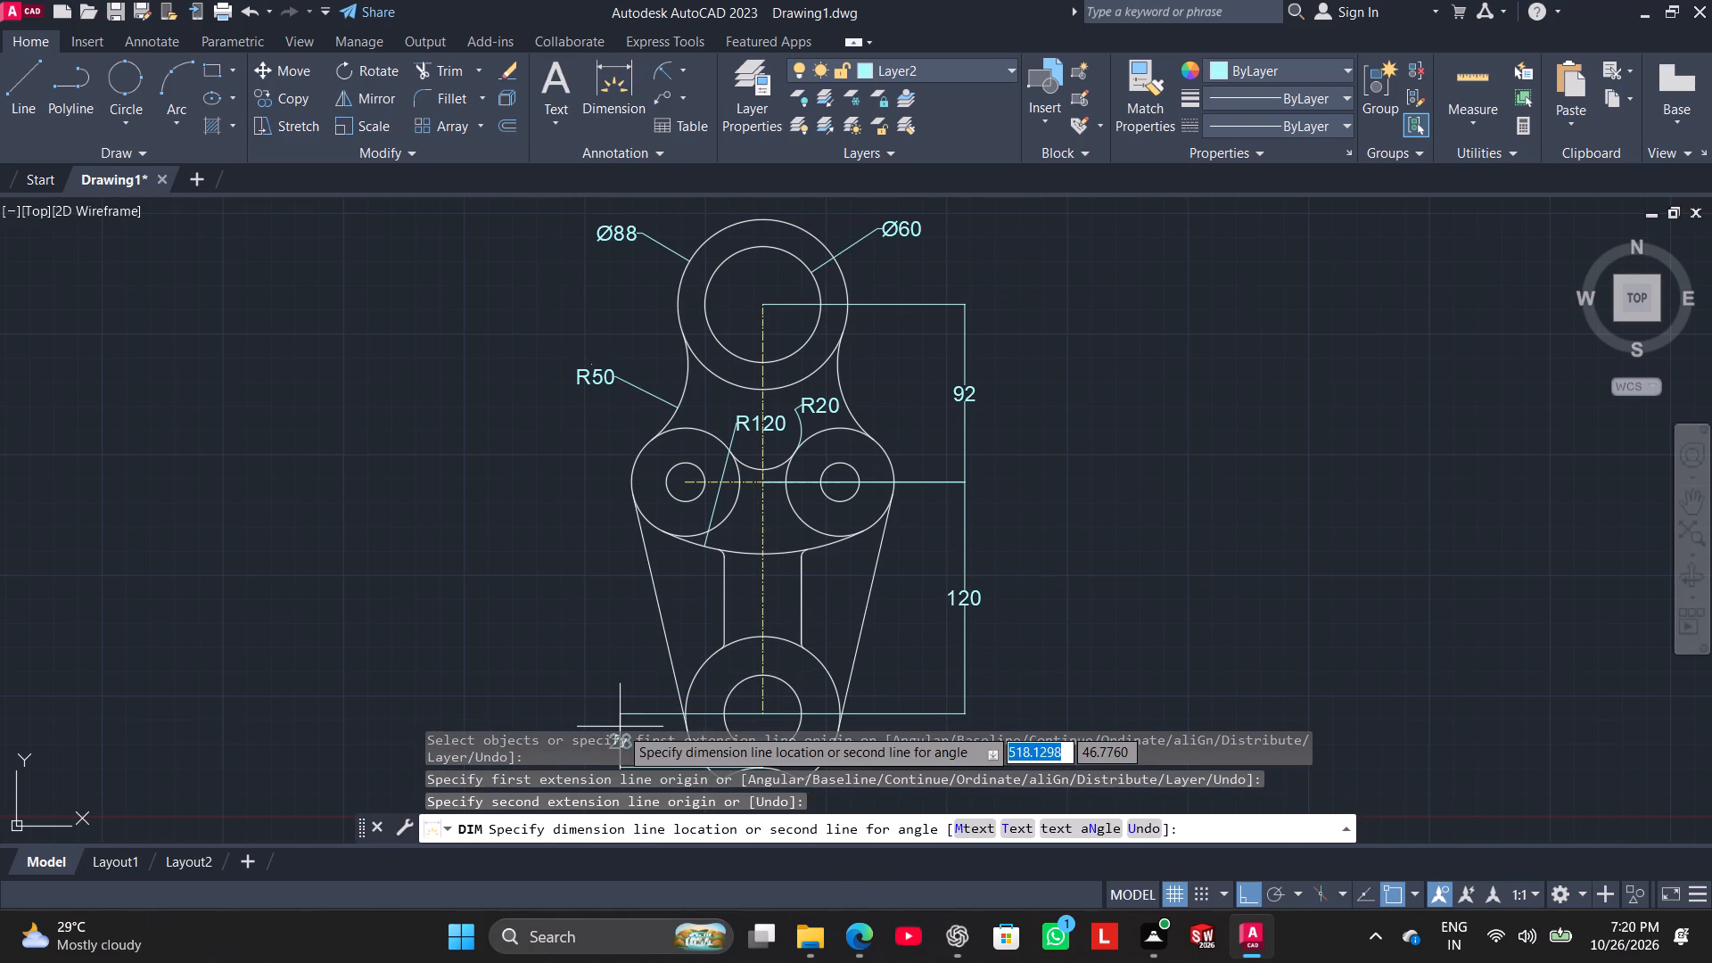
click(607, 726)
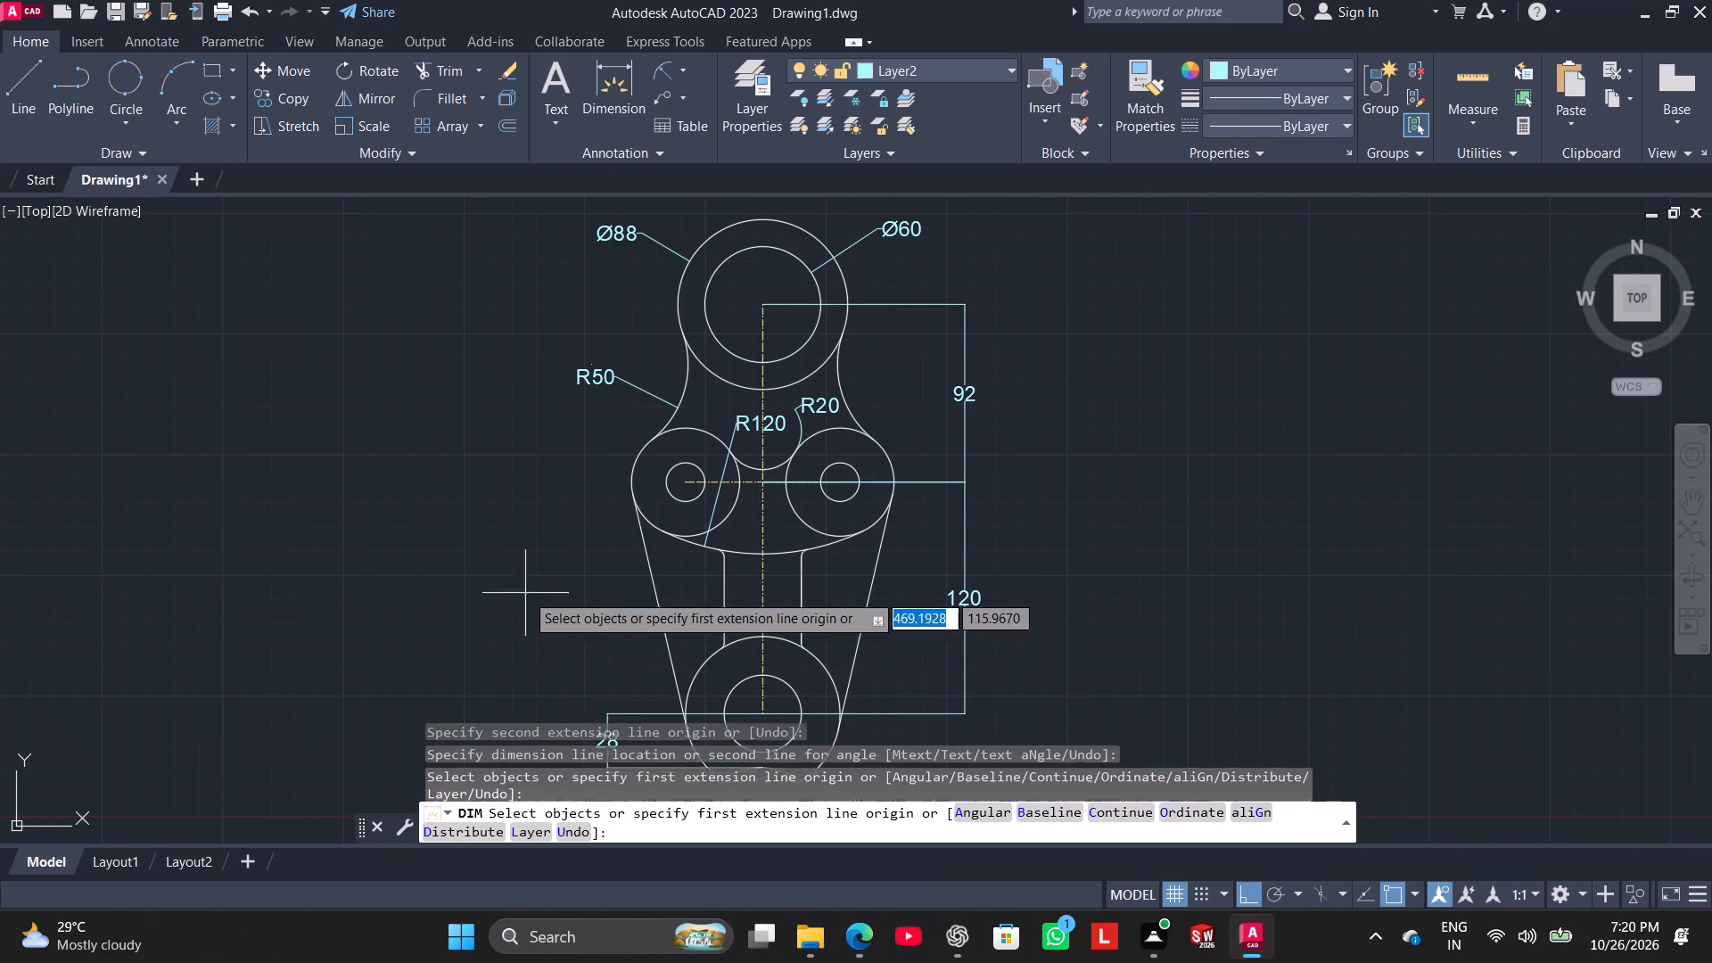
right_click(510, 568)
click(560, 130)
Dimension the diameter of the small hole in the left middle boss, placing the text outside the part, below and left of the hole.
click(603, 92)
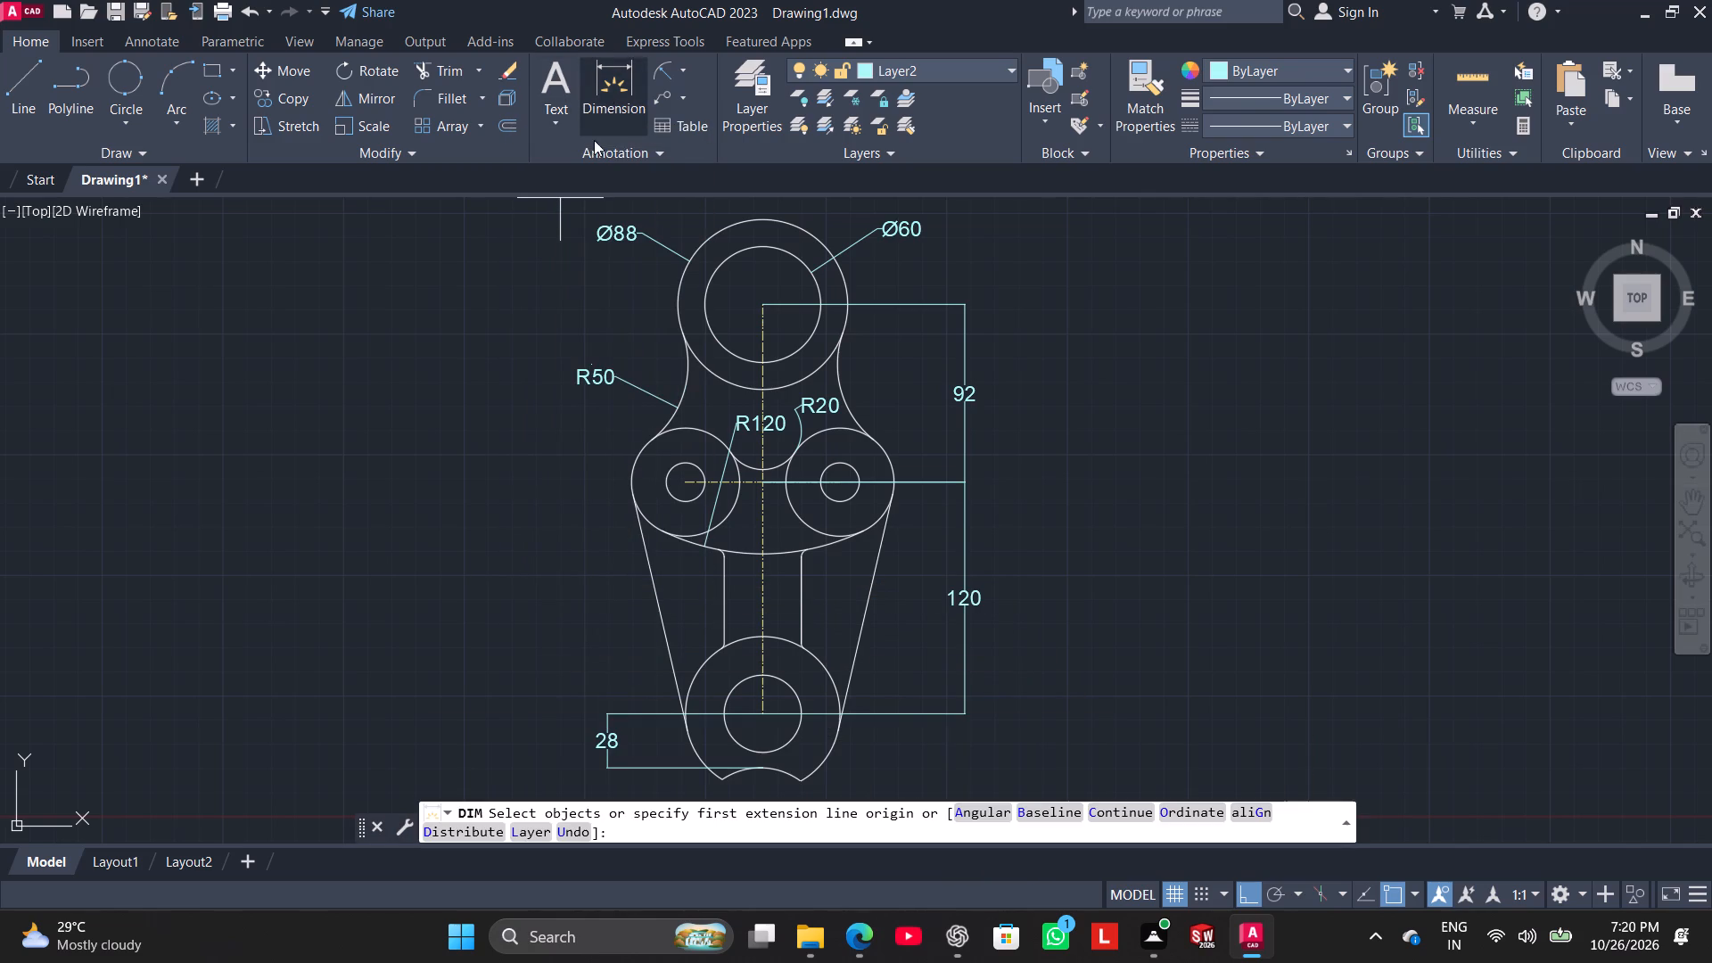
click(672, 498)
click(576, 533)
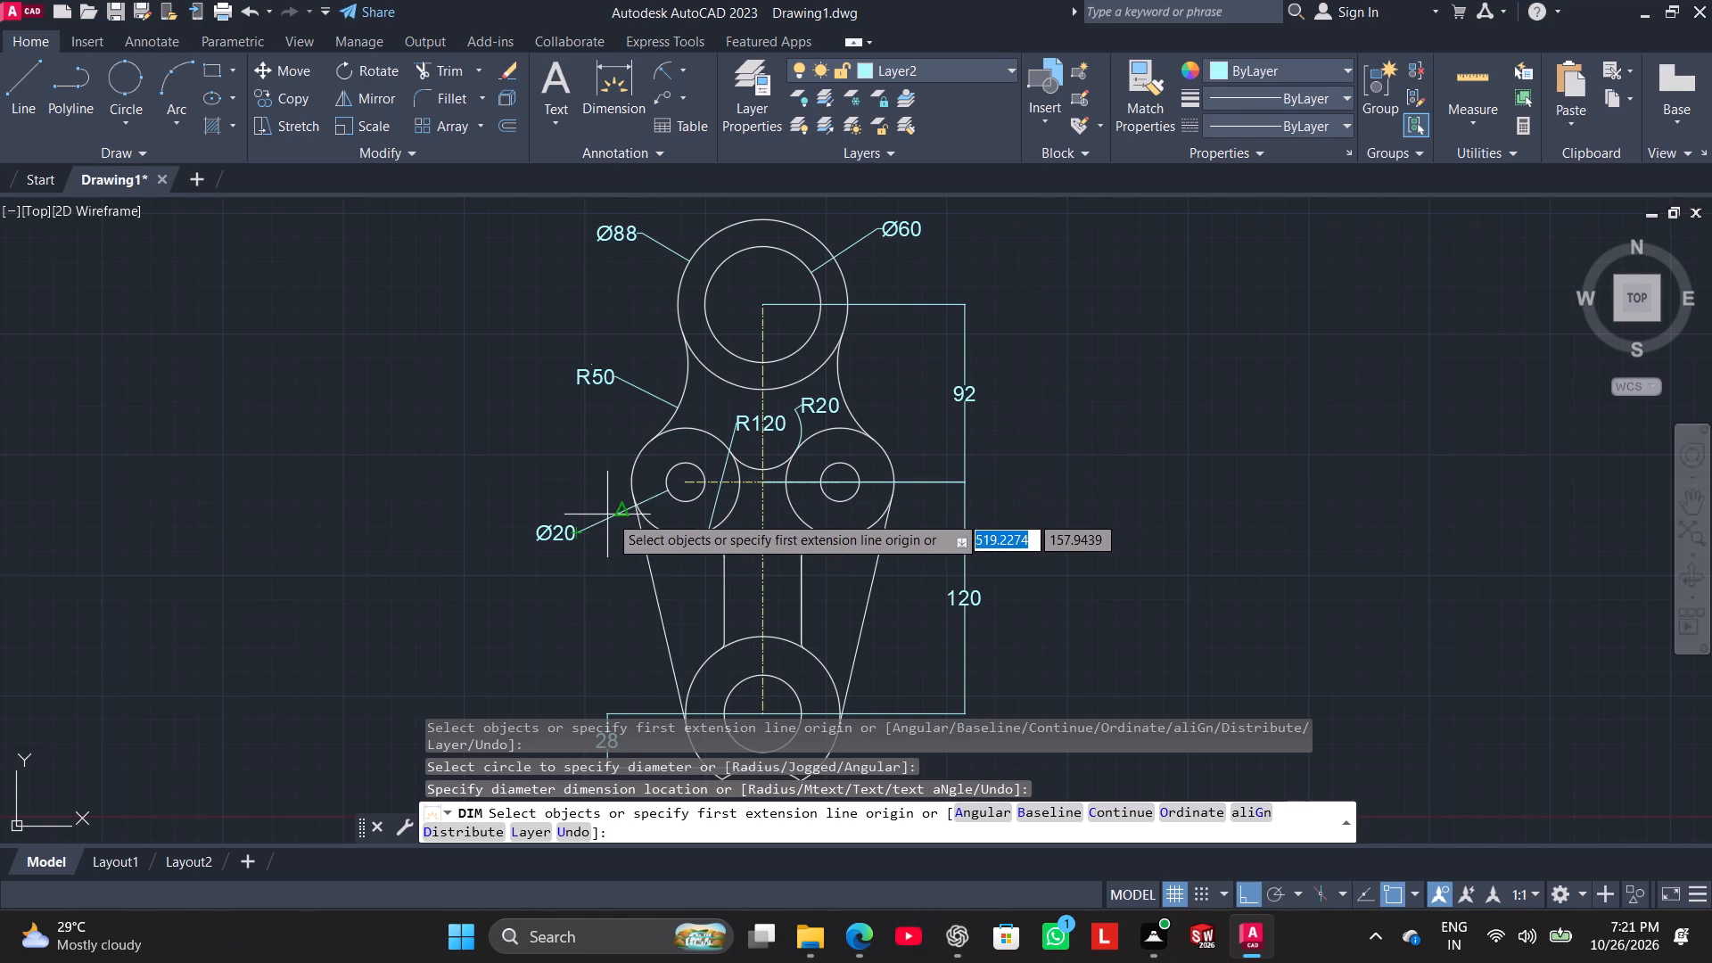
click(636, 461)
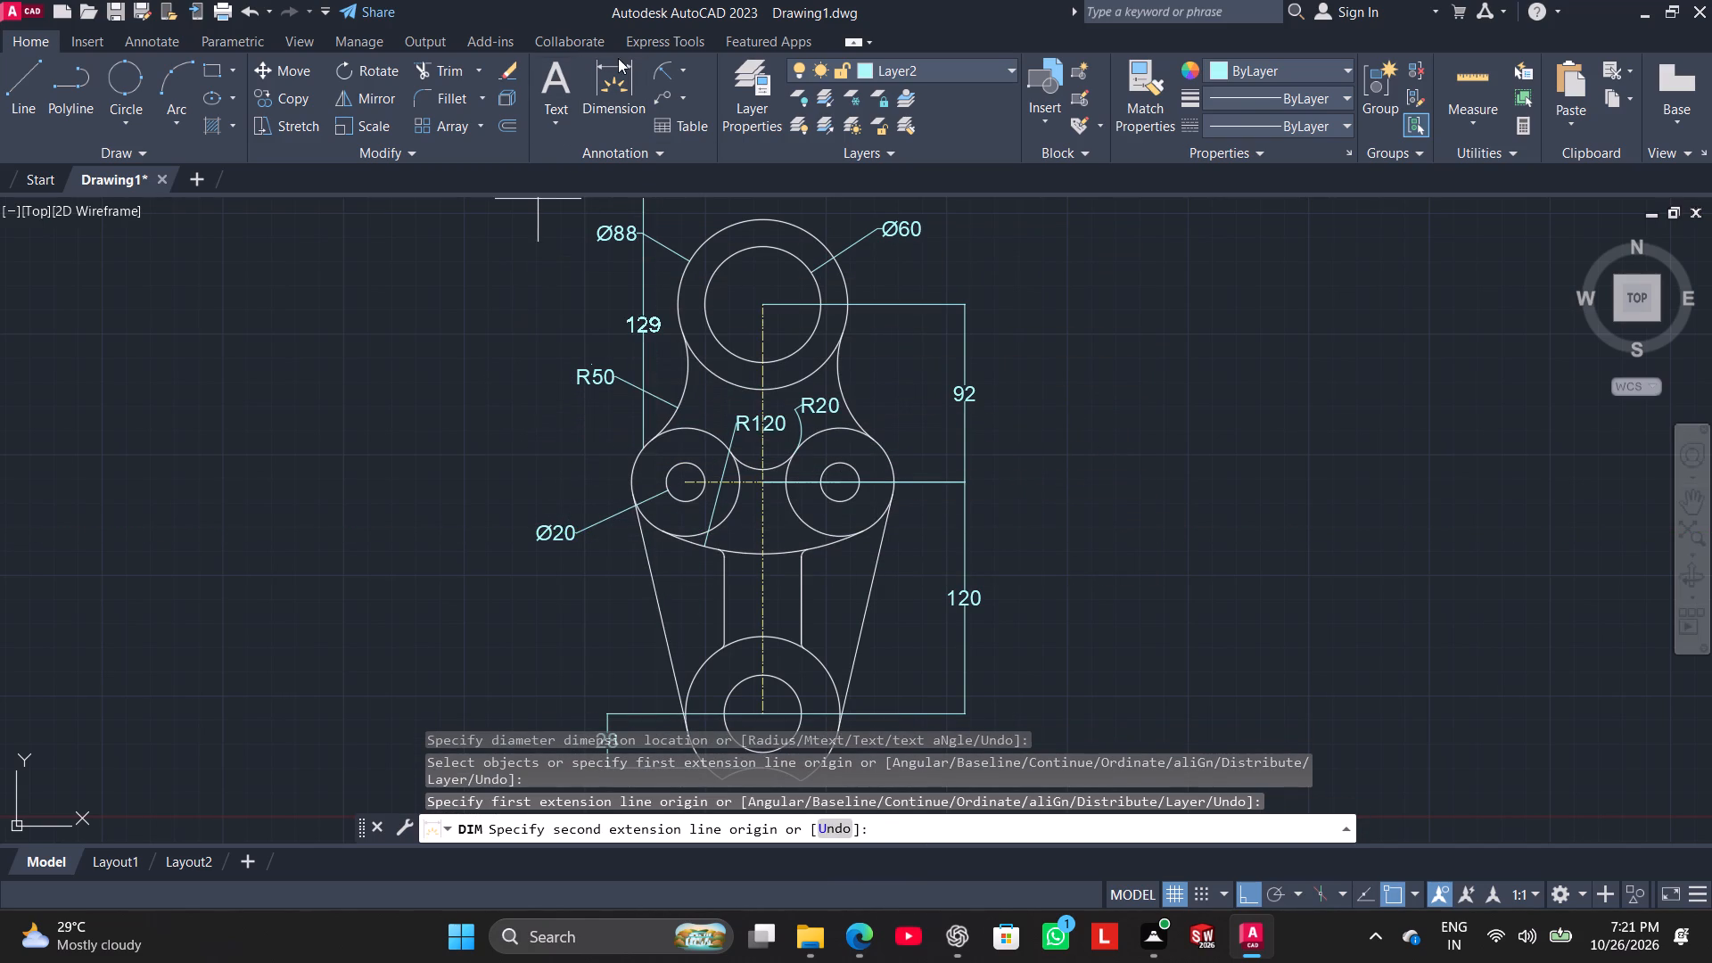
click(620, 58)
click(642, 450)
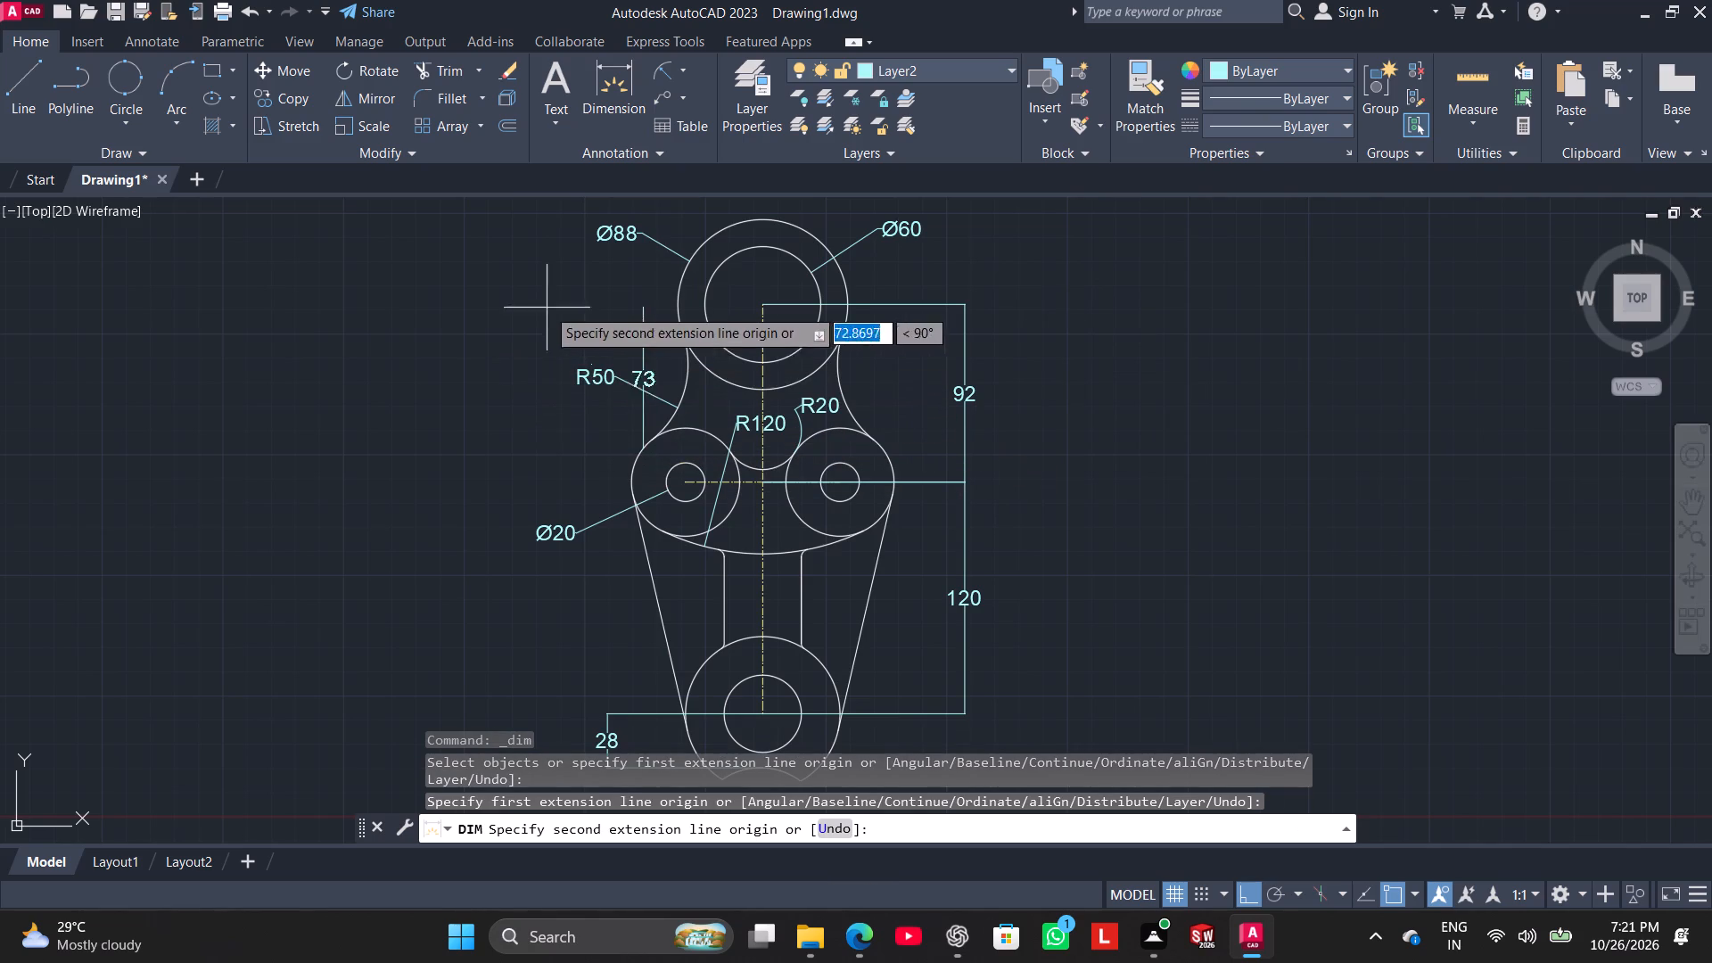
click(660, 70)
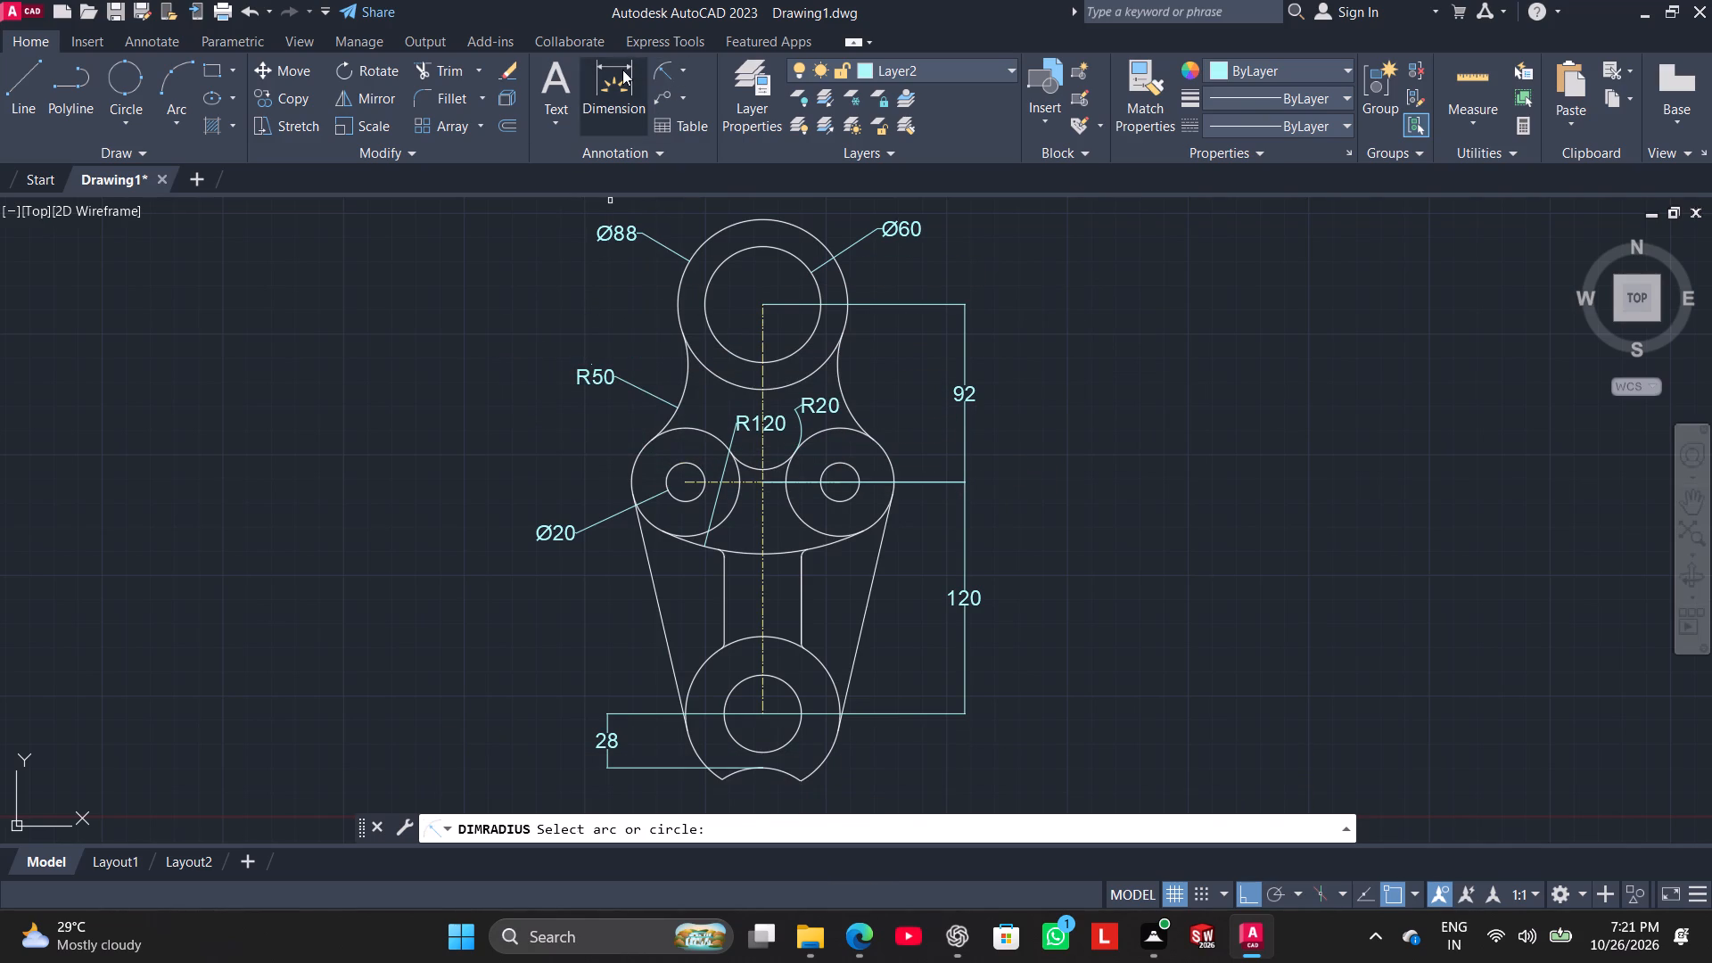
Dimension the diameter of the left middle boss's outer circle, placing the text above and left of the boss.
click(622, 70)
click(700, 428)
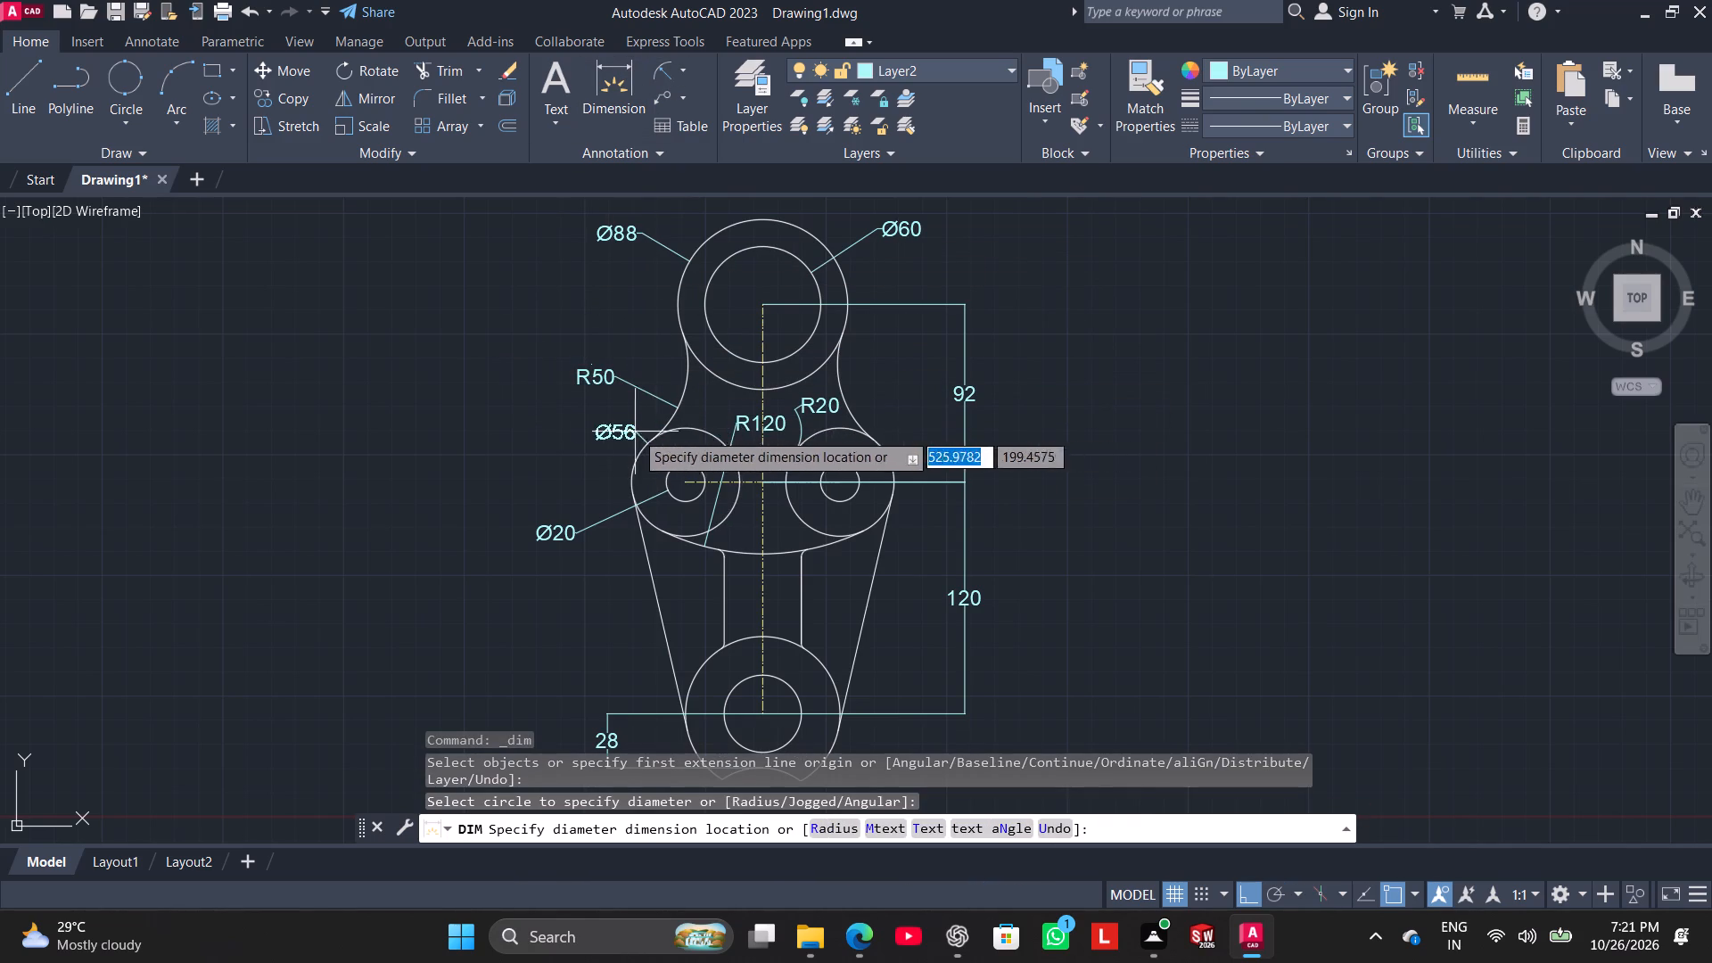
click(537, 407)
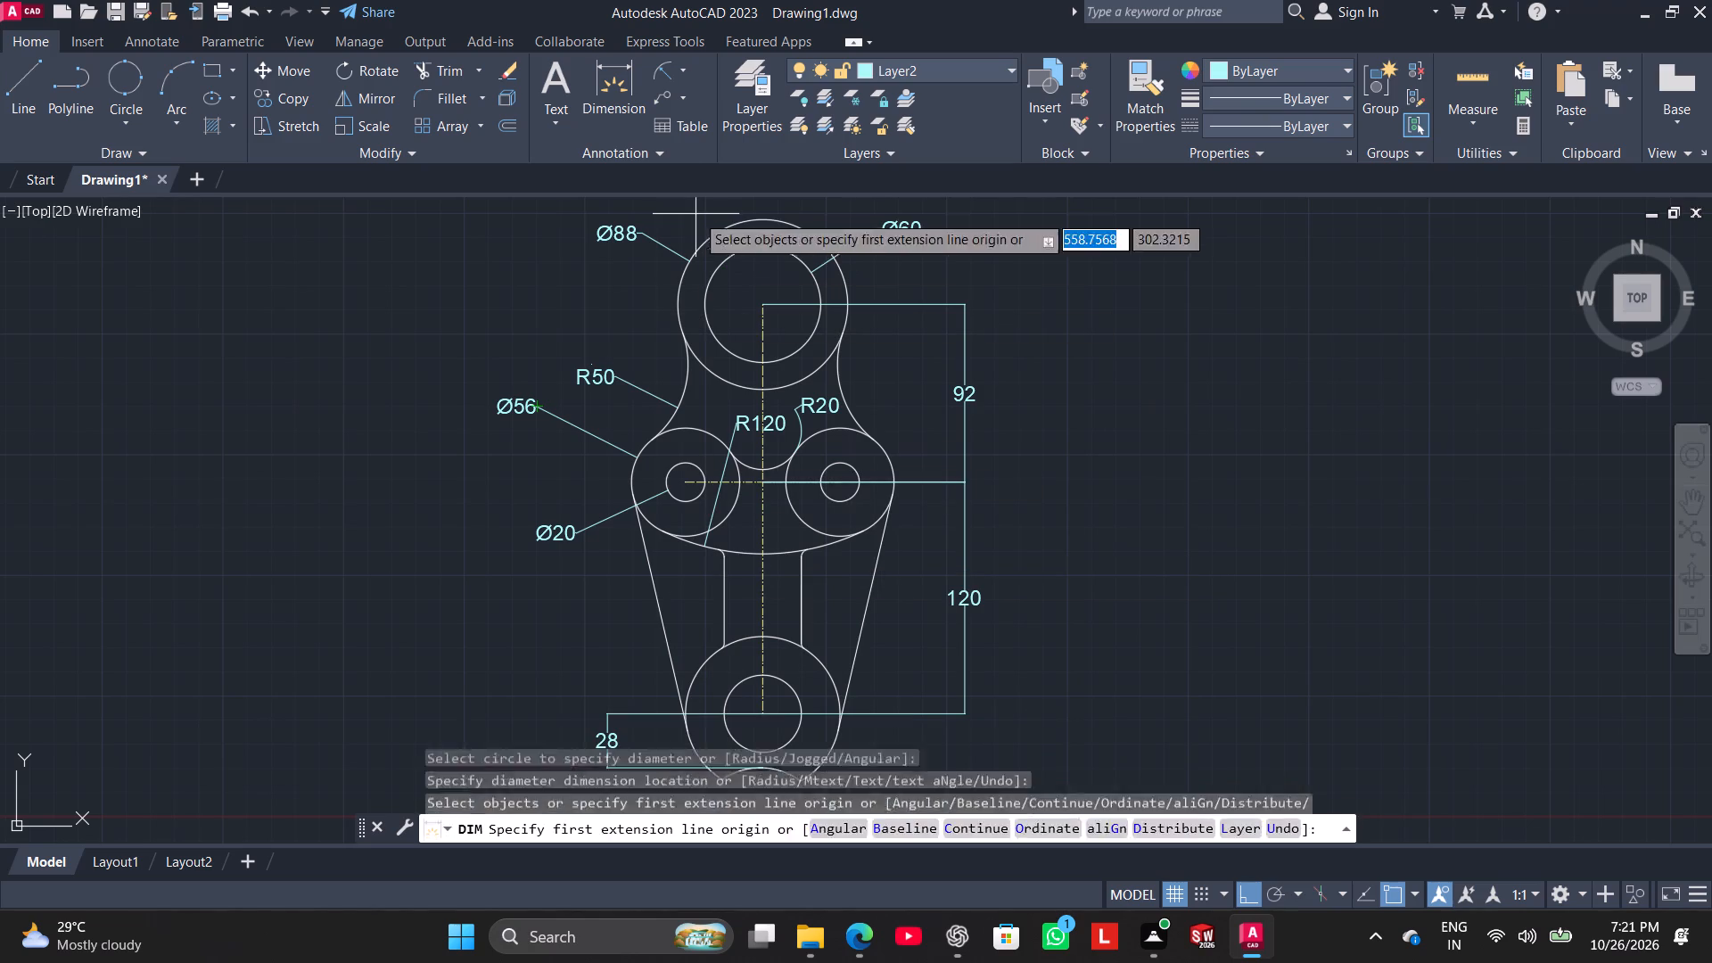
Dimension the diameter of the bottom boss's outer arc, placing the text above and left of the boss.
click(682, 68)
click(710, 333)
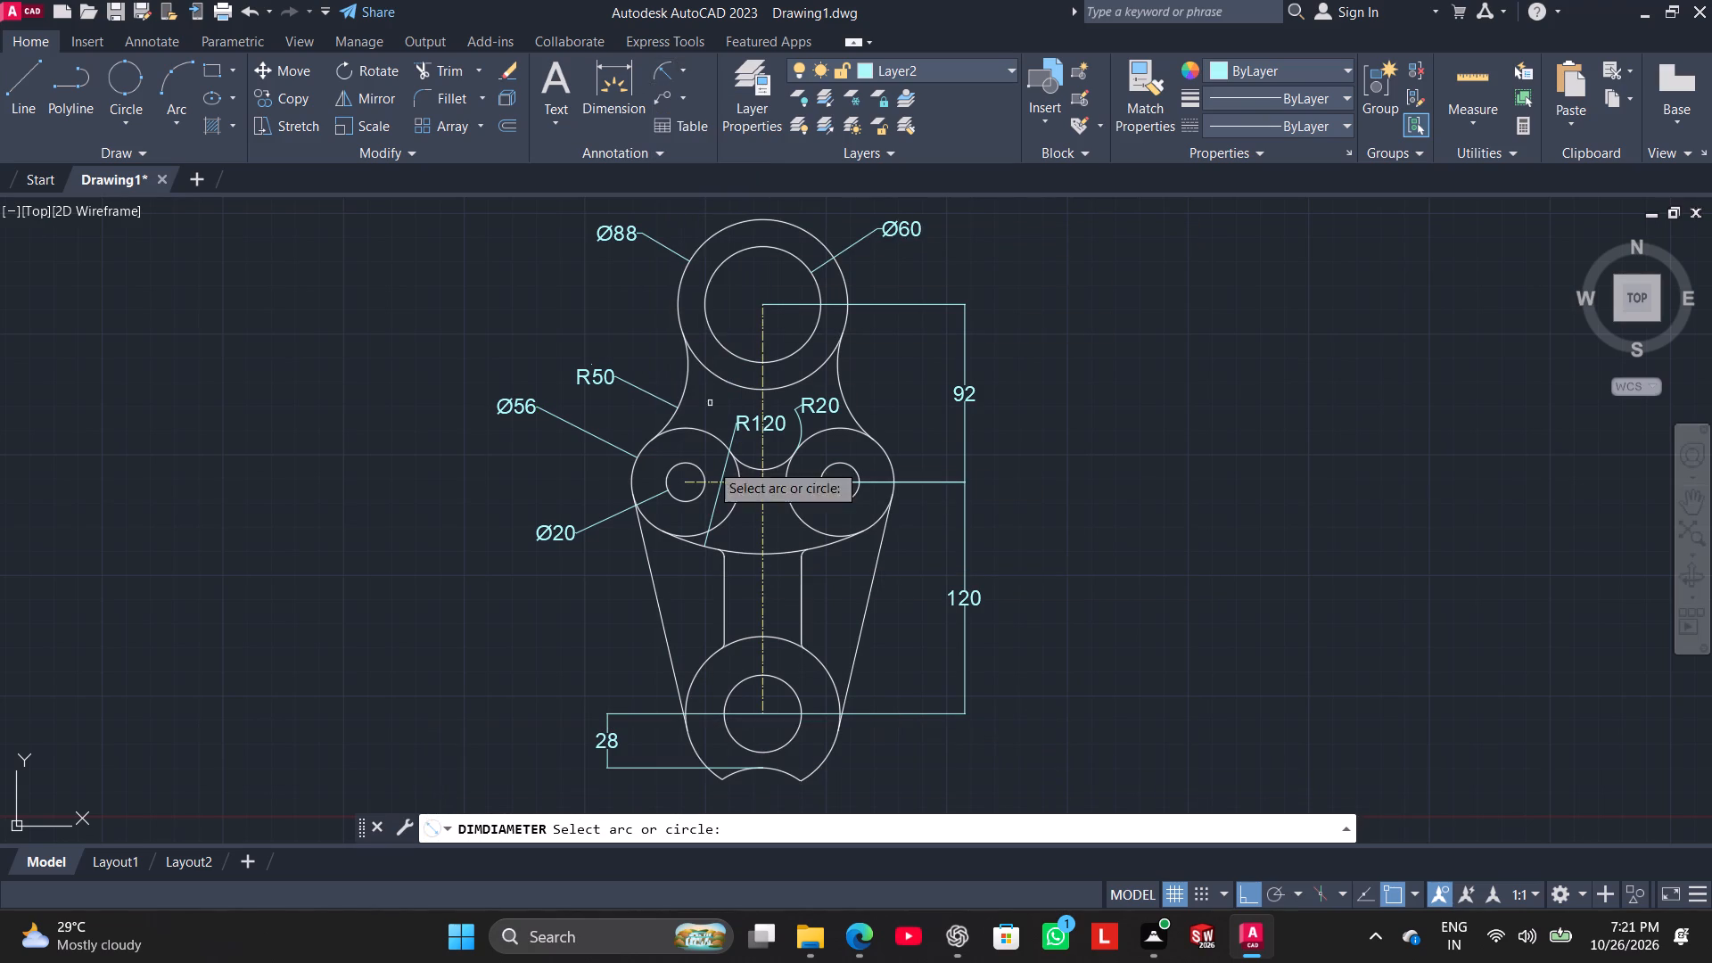
click(700, 667)
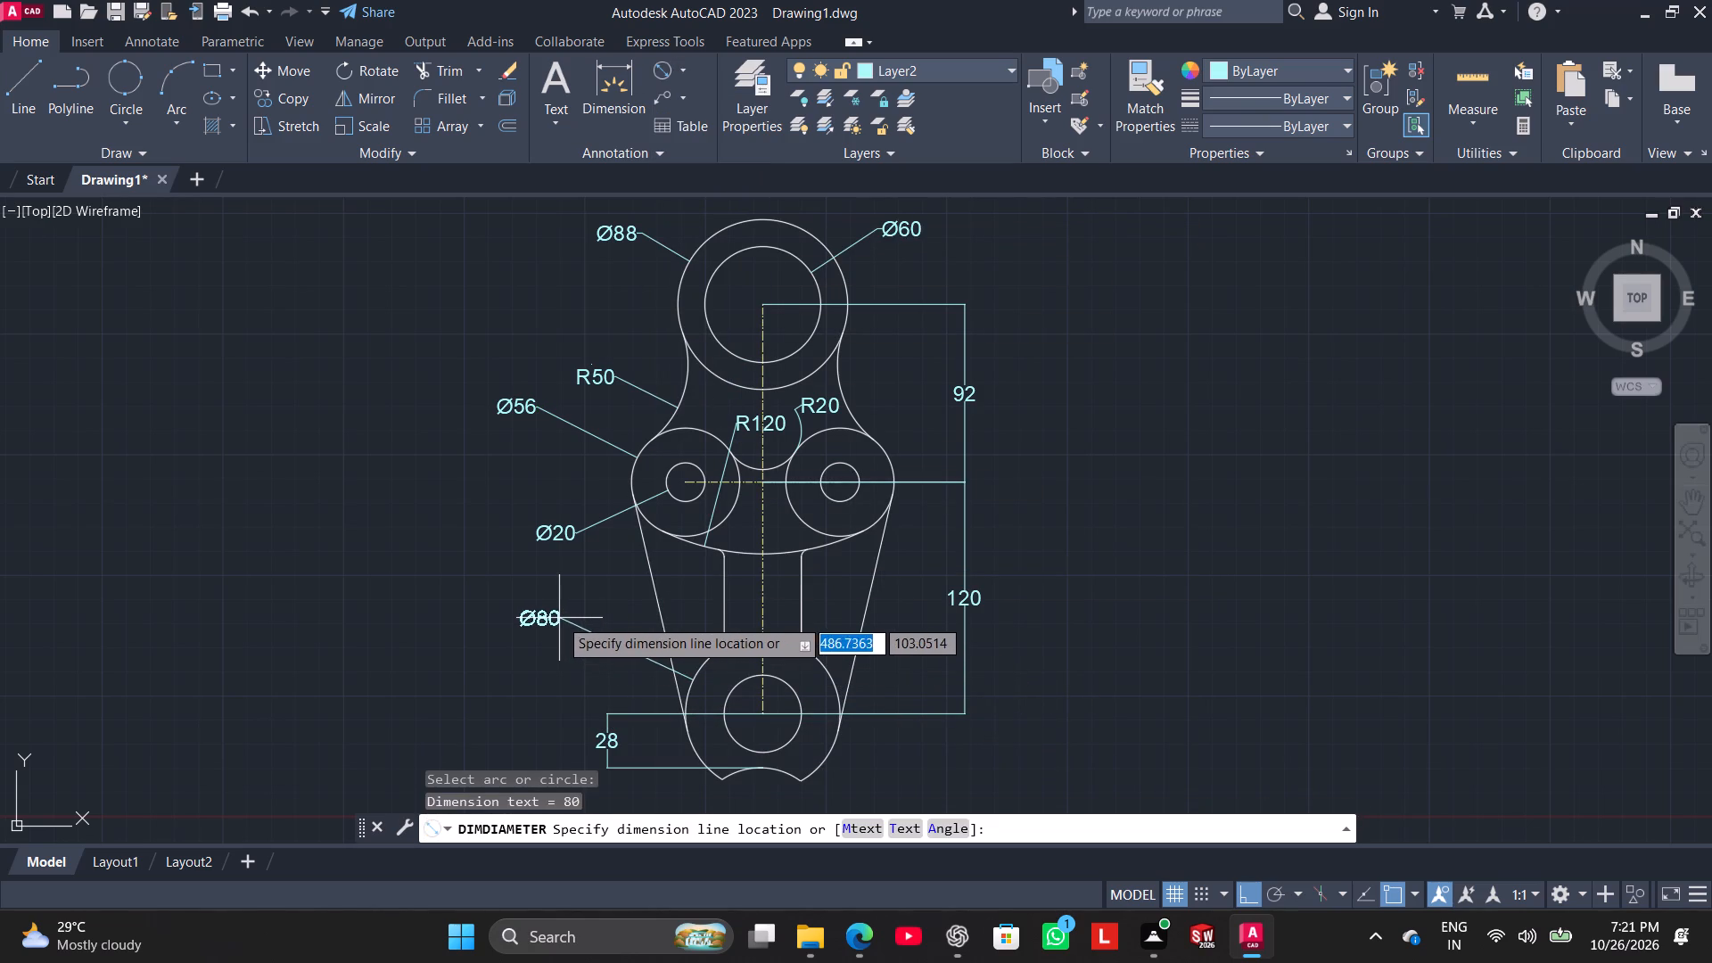
click(555, 613)
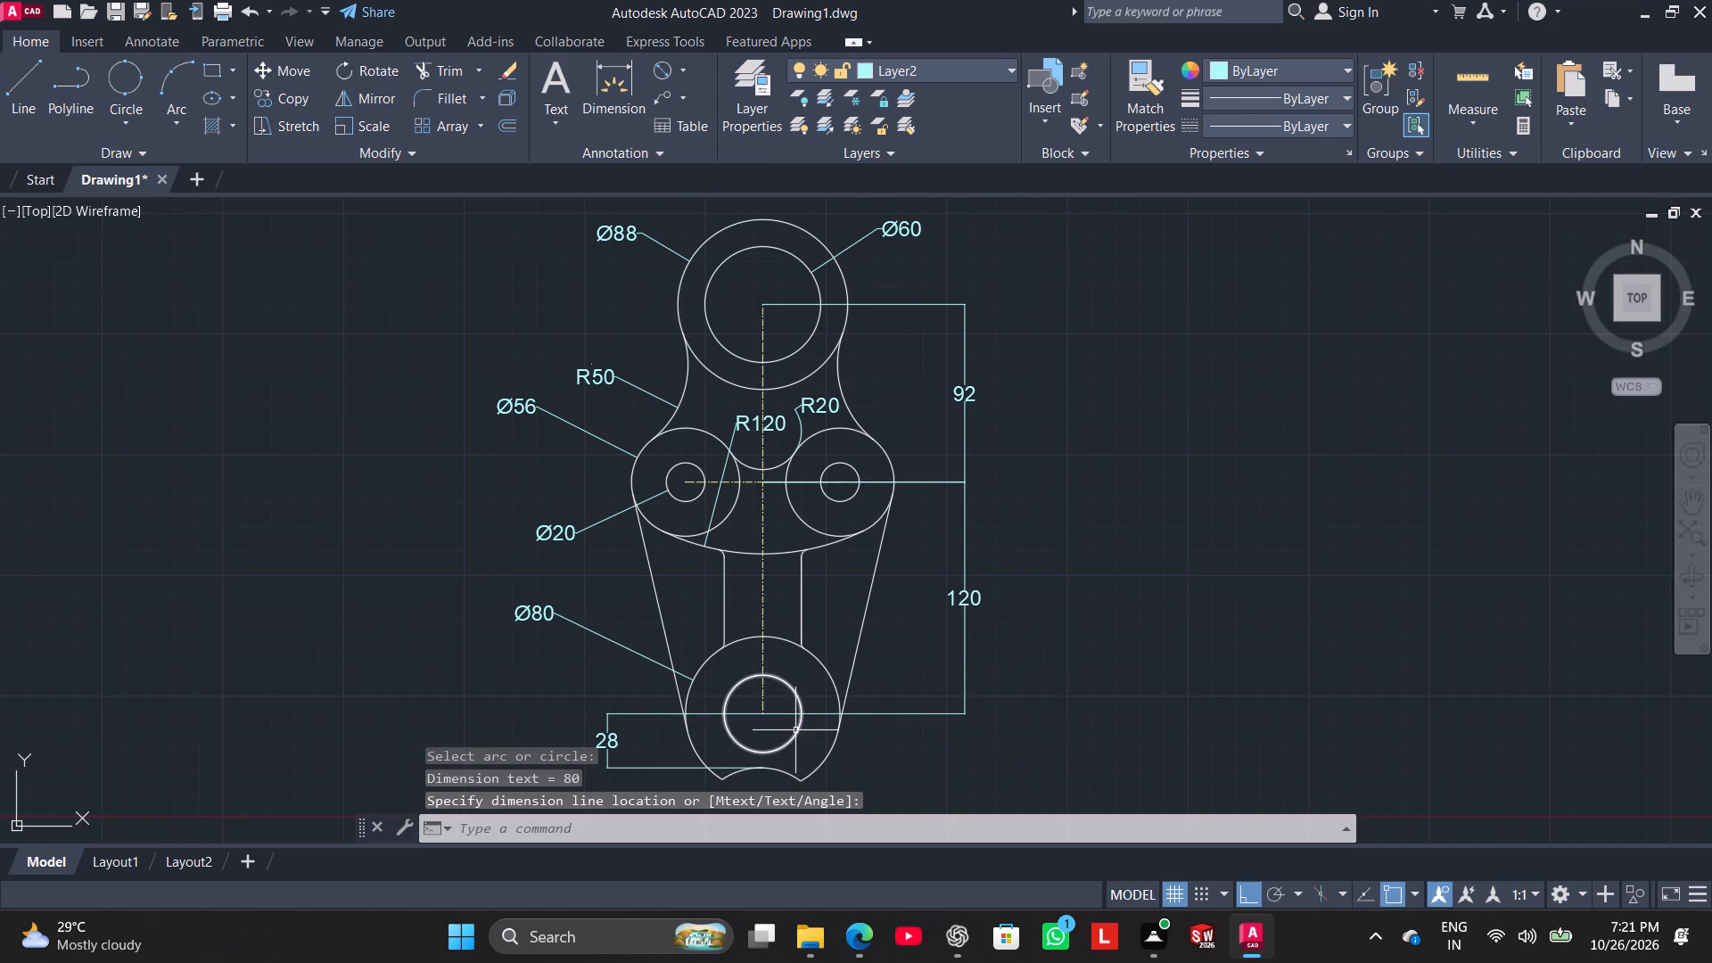
Dimension the diameter of the bottom boss's hole, placing the text outside the part, below and right of the hole.
click(795, 730)
click(665, 73)
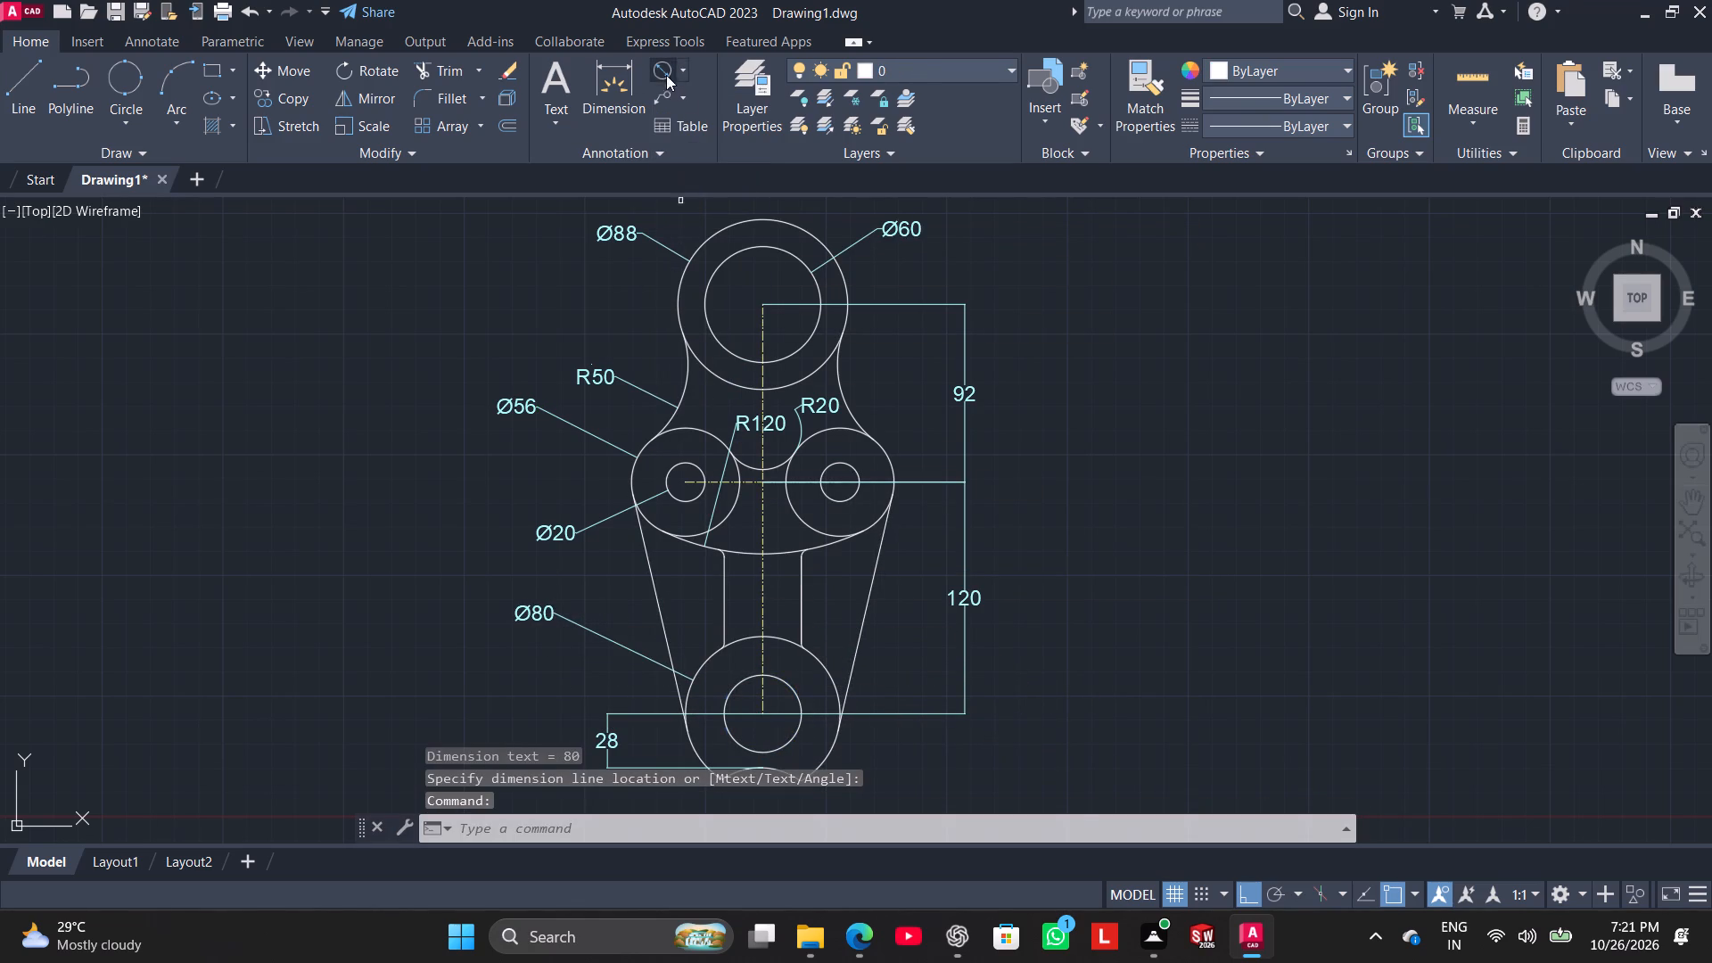
click(796, 741)
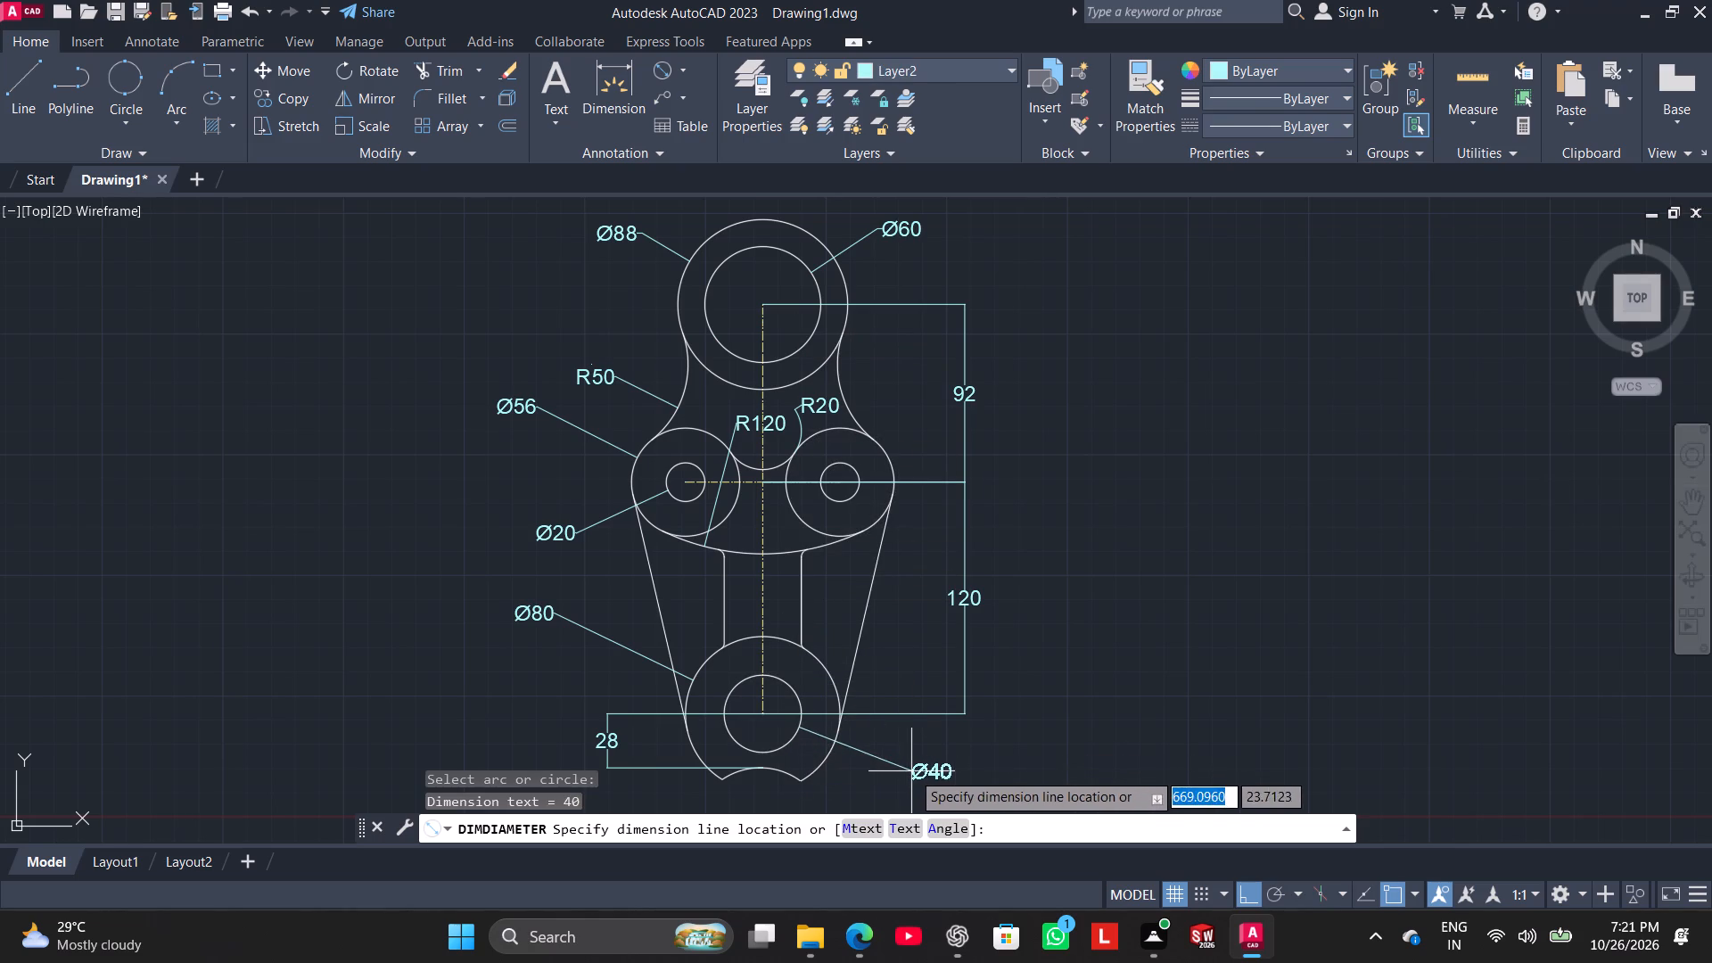
click(910, 769)
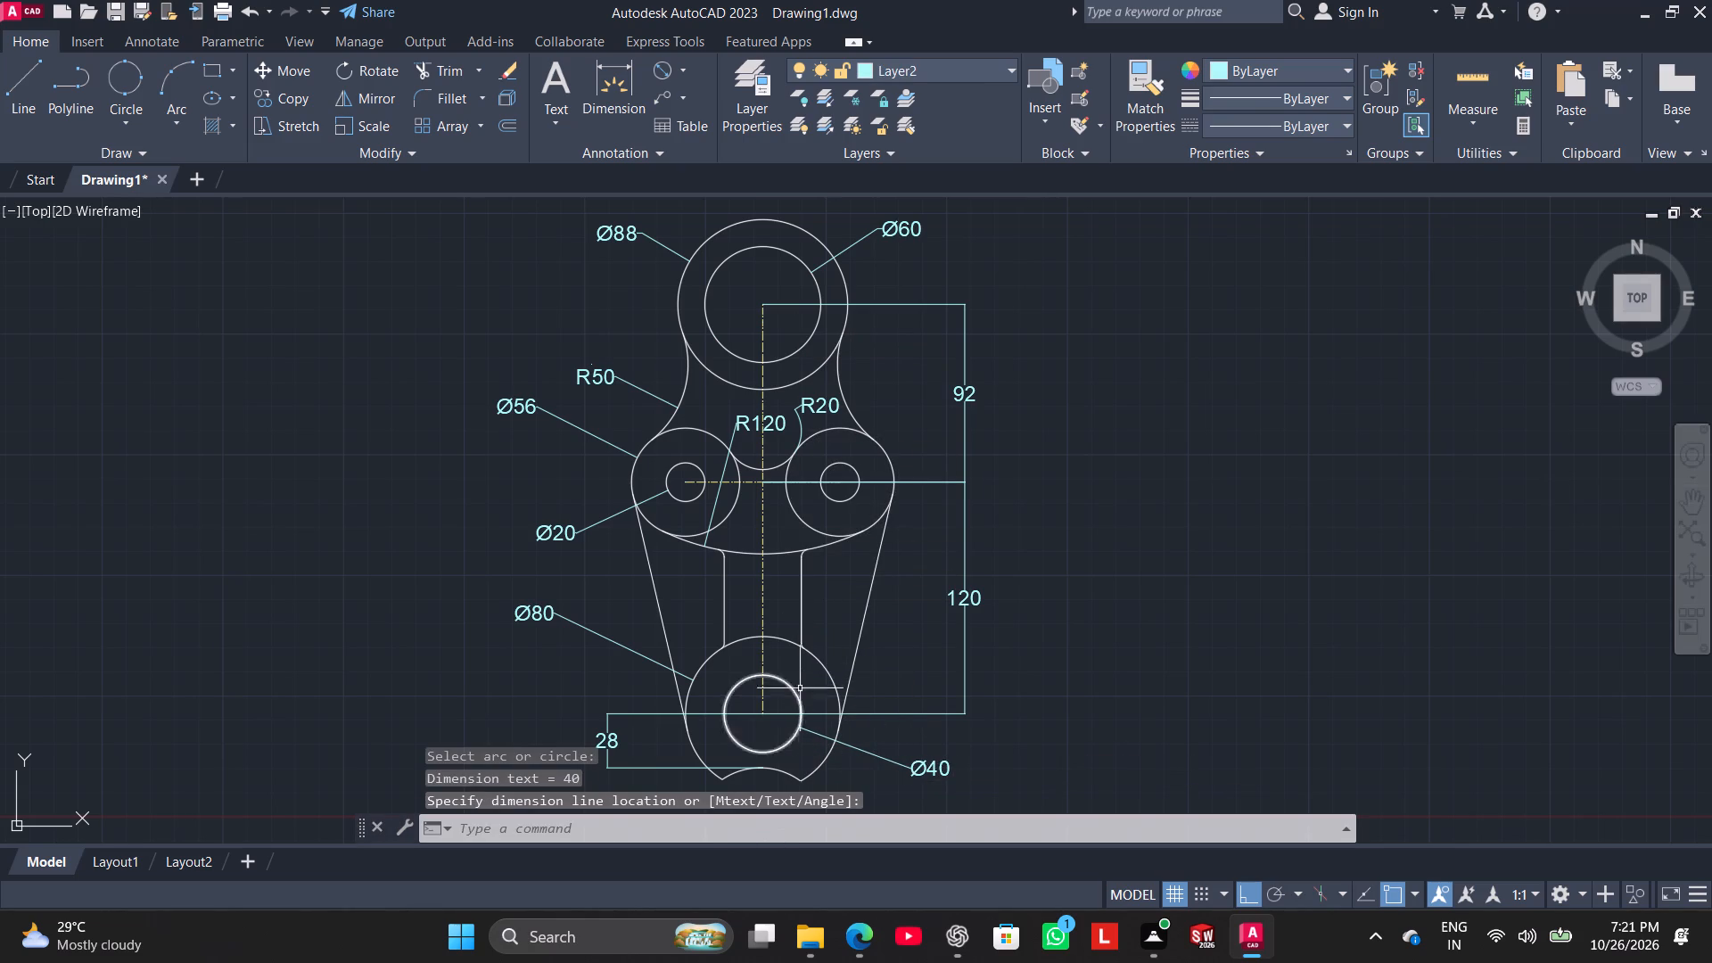
Dimension the radius of the concave arc at the part's lower end, placing the text inside the bottom boss near the hole's upper right.
scroll(802, 665, down, 1)
middle_drag(818, 646, 806, 495)
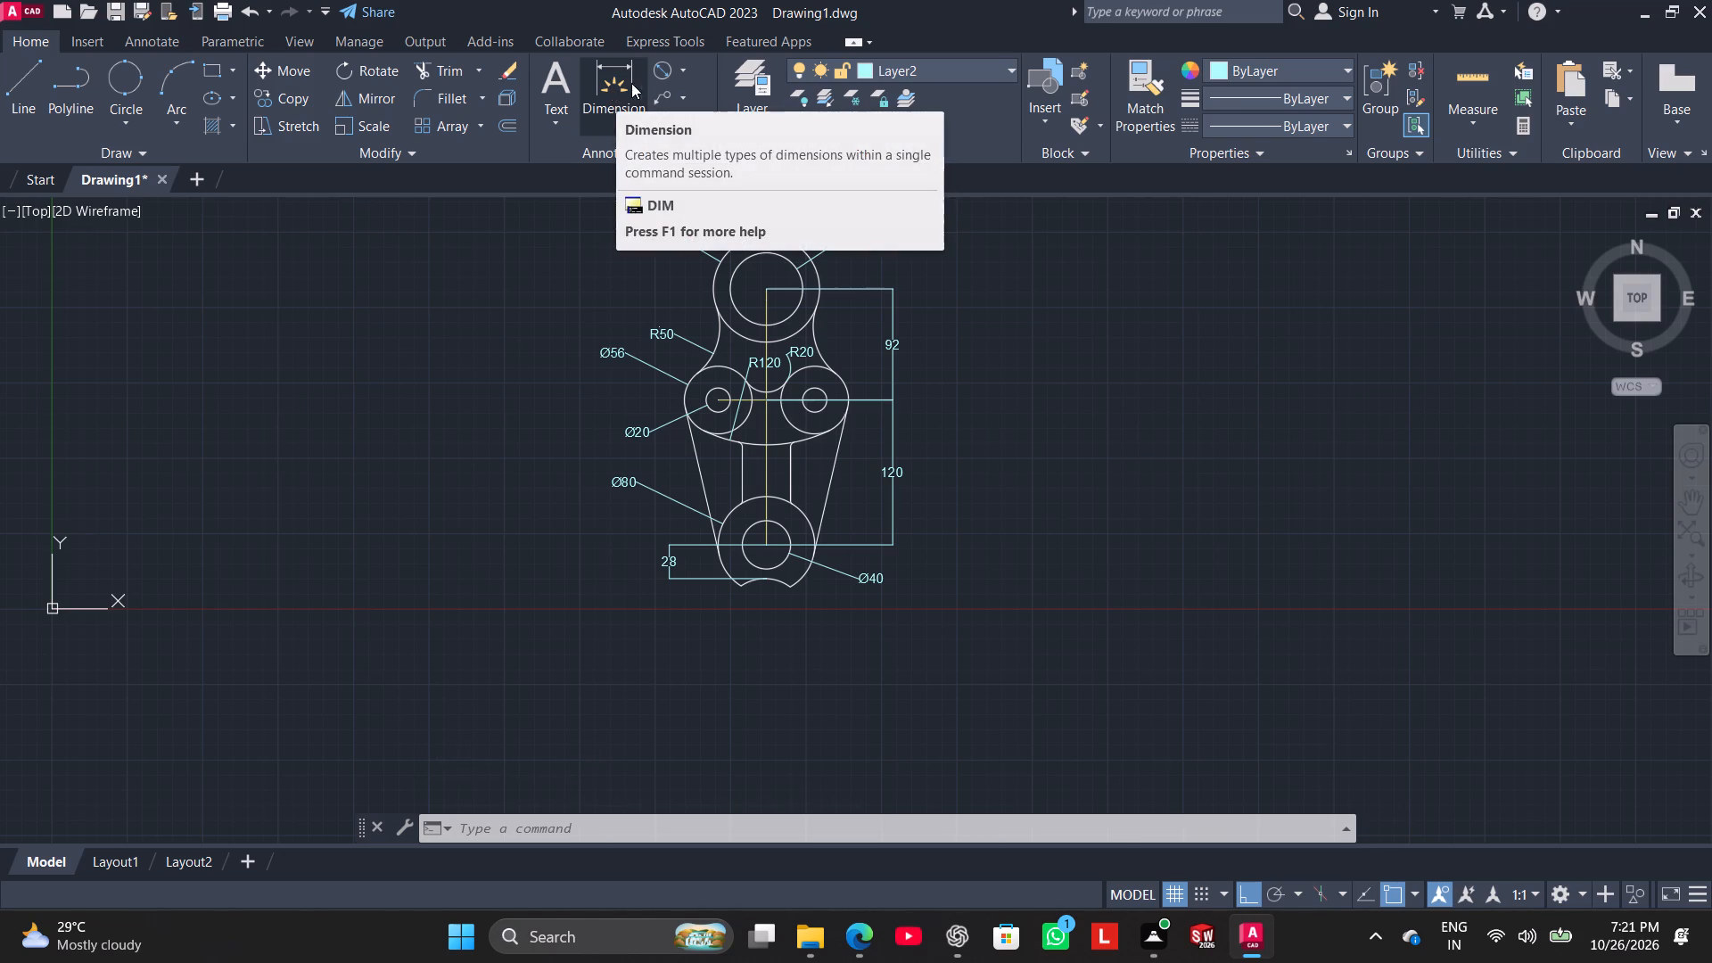
click(682, 78)
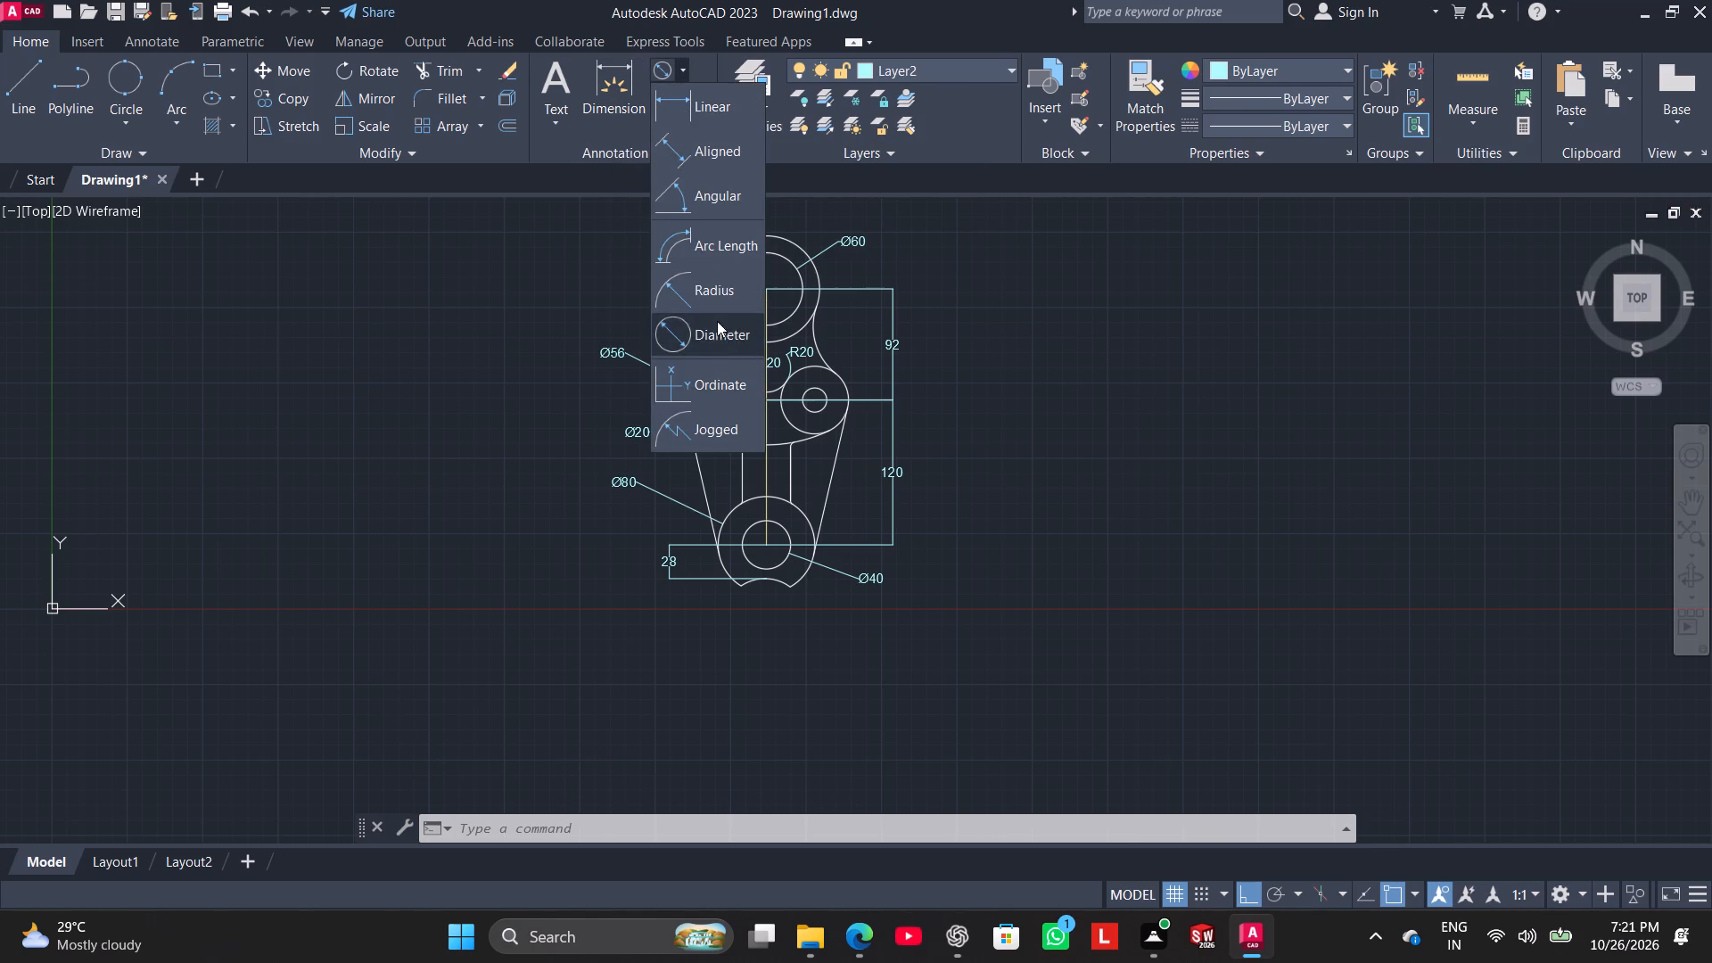
click(717, 295)
click(788, 586)
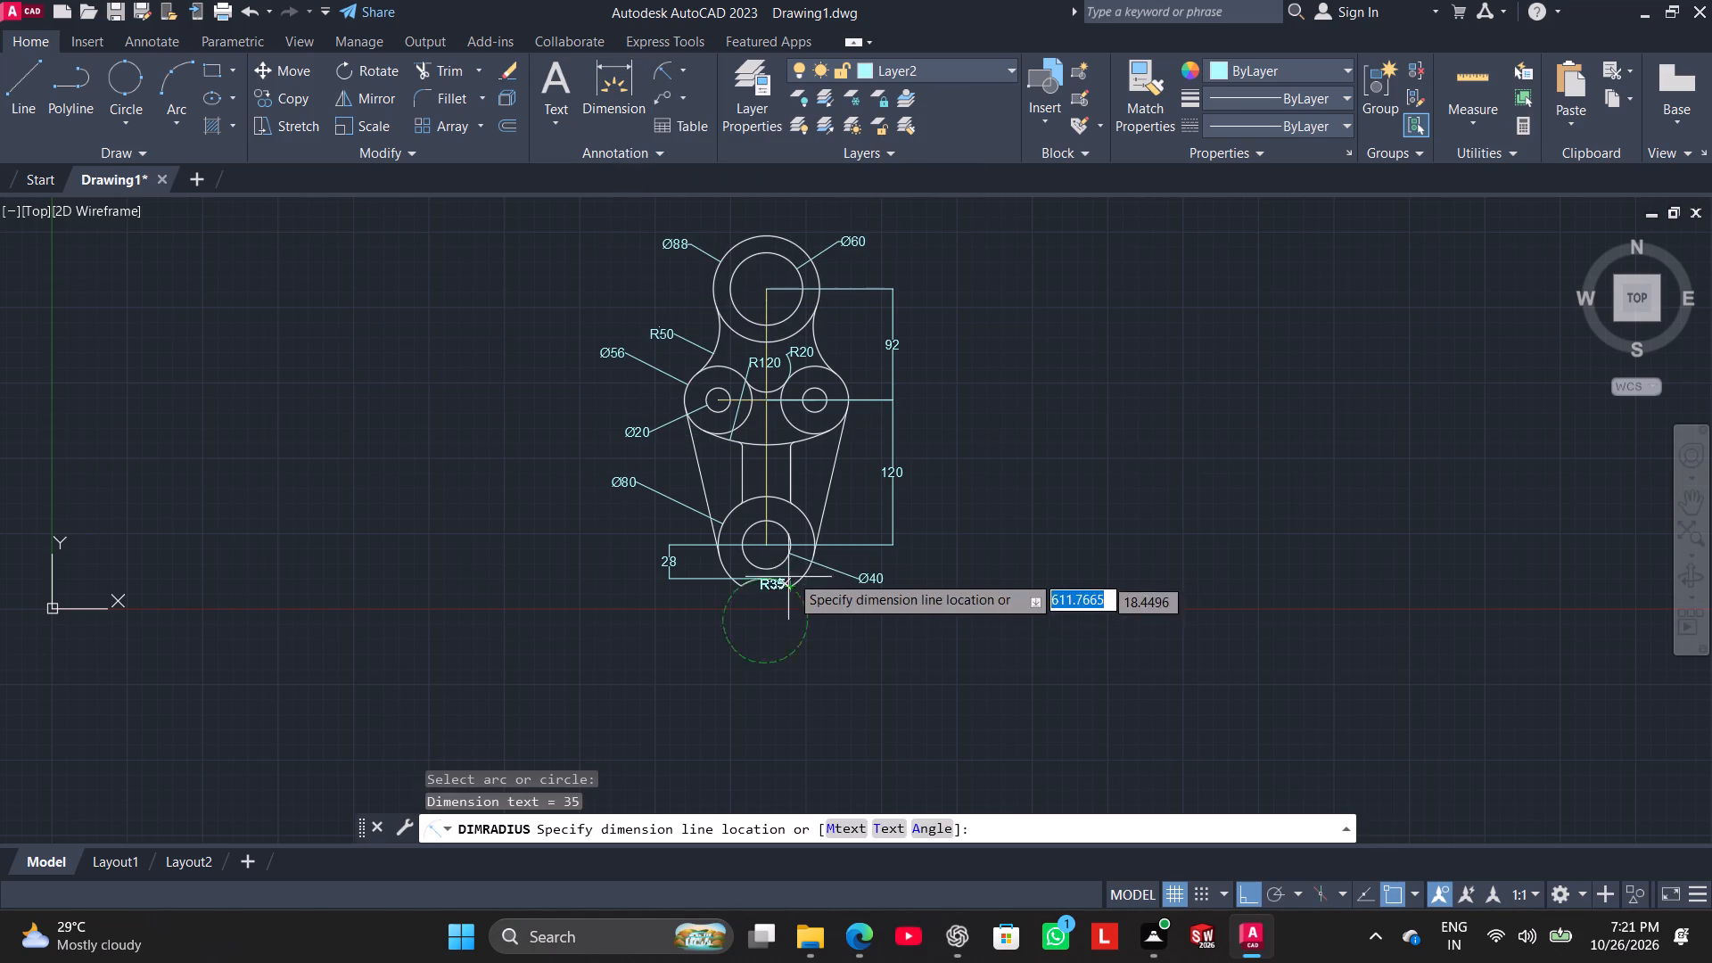
click(792, 528)
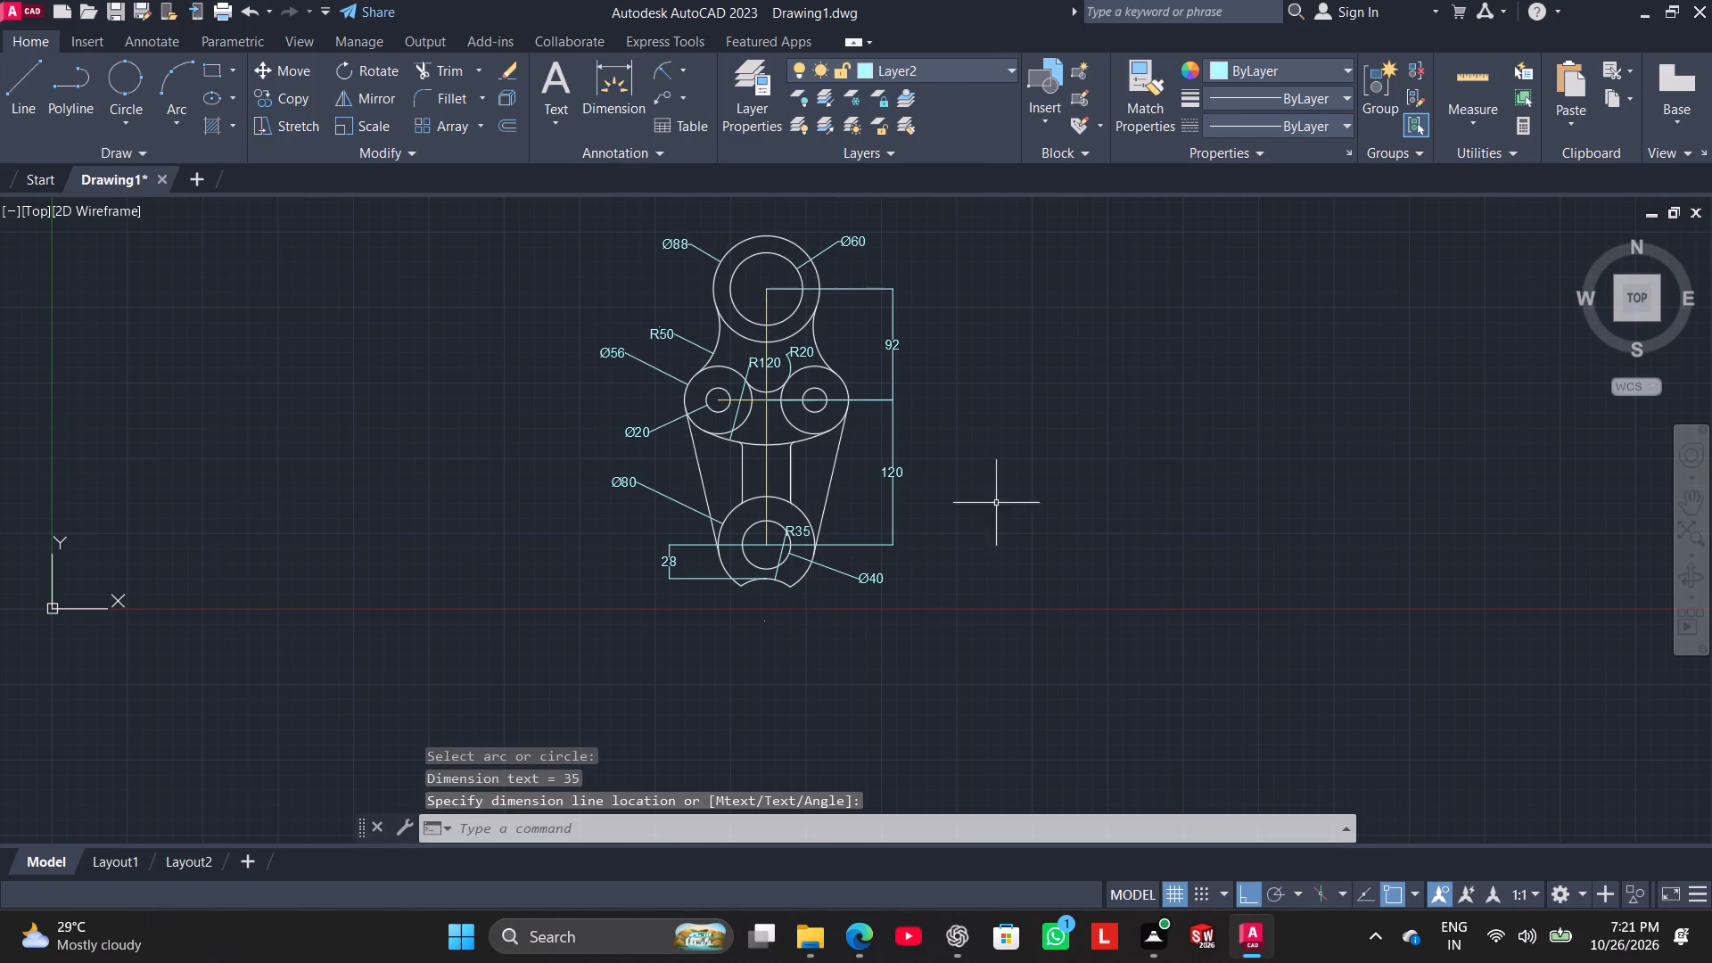
right_click(1056, 457)
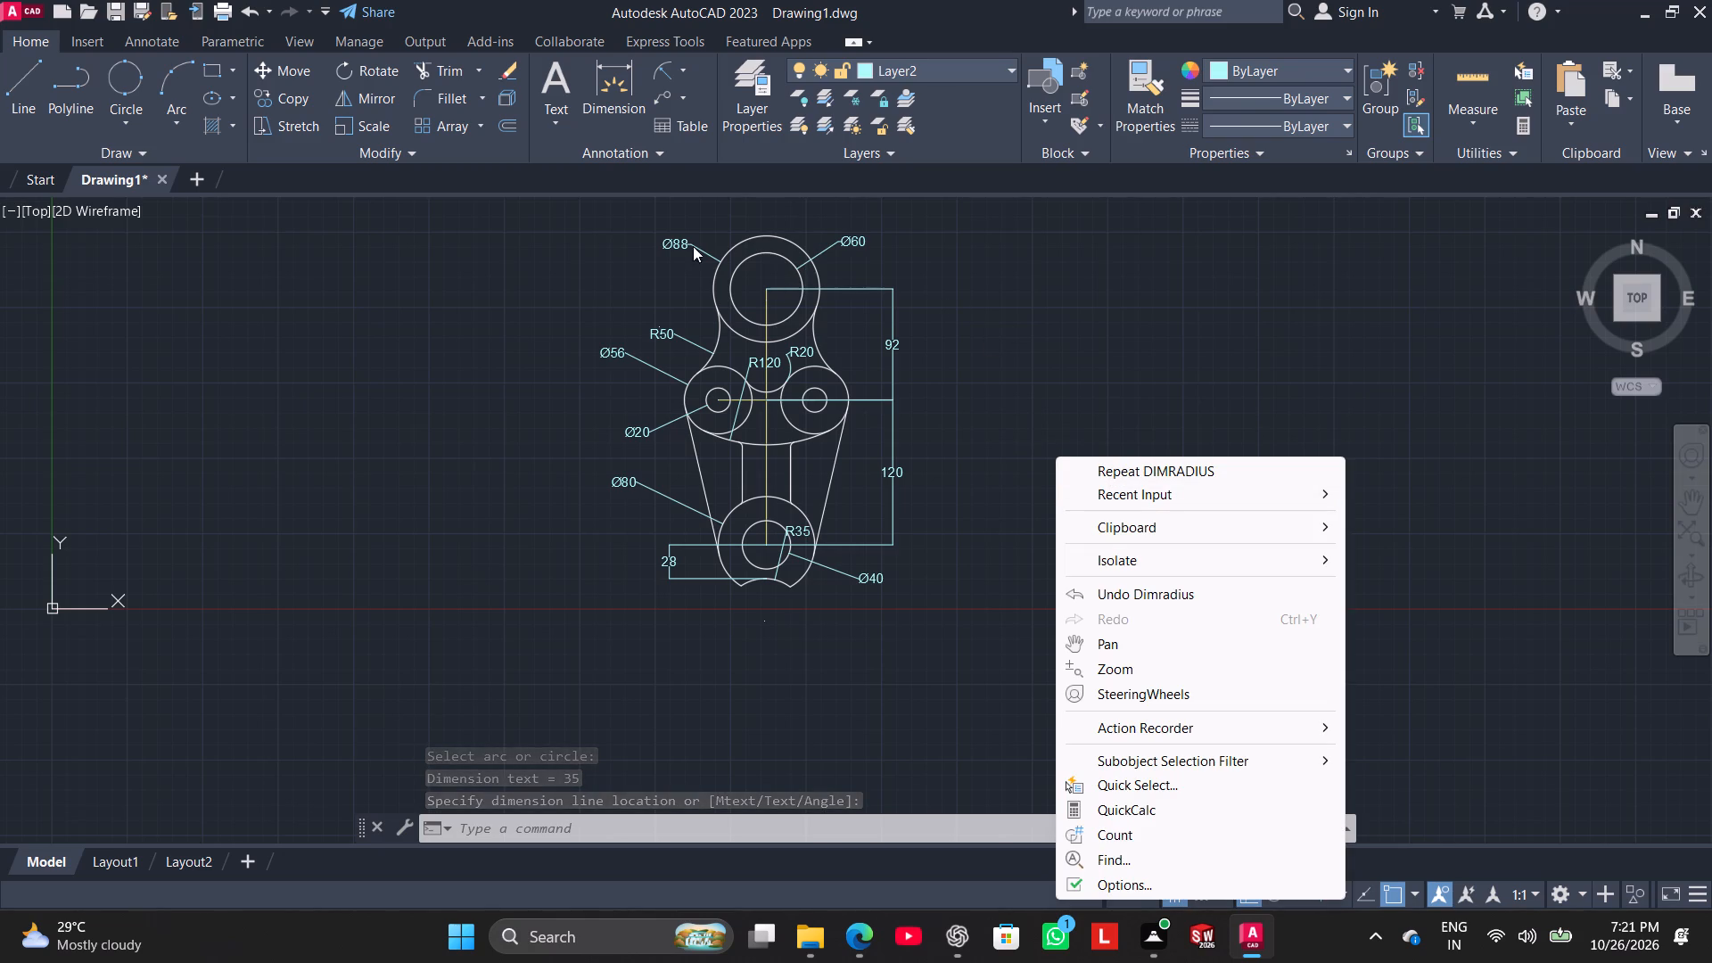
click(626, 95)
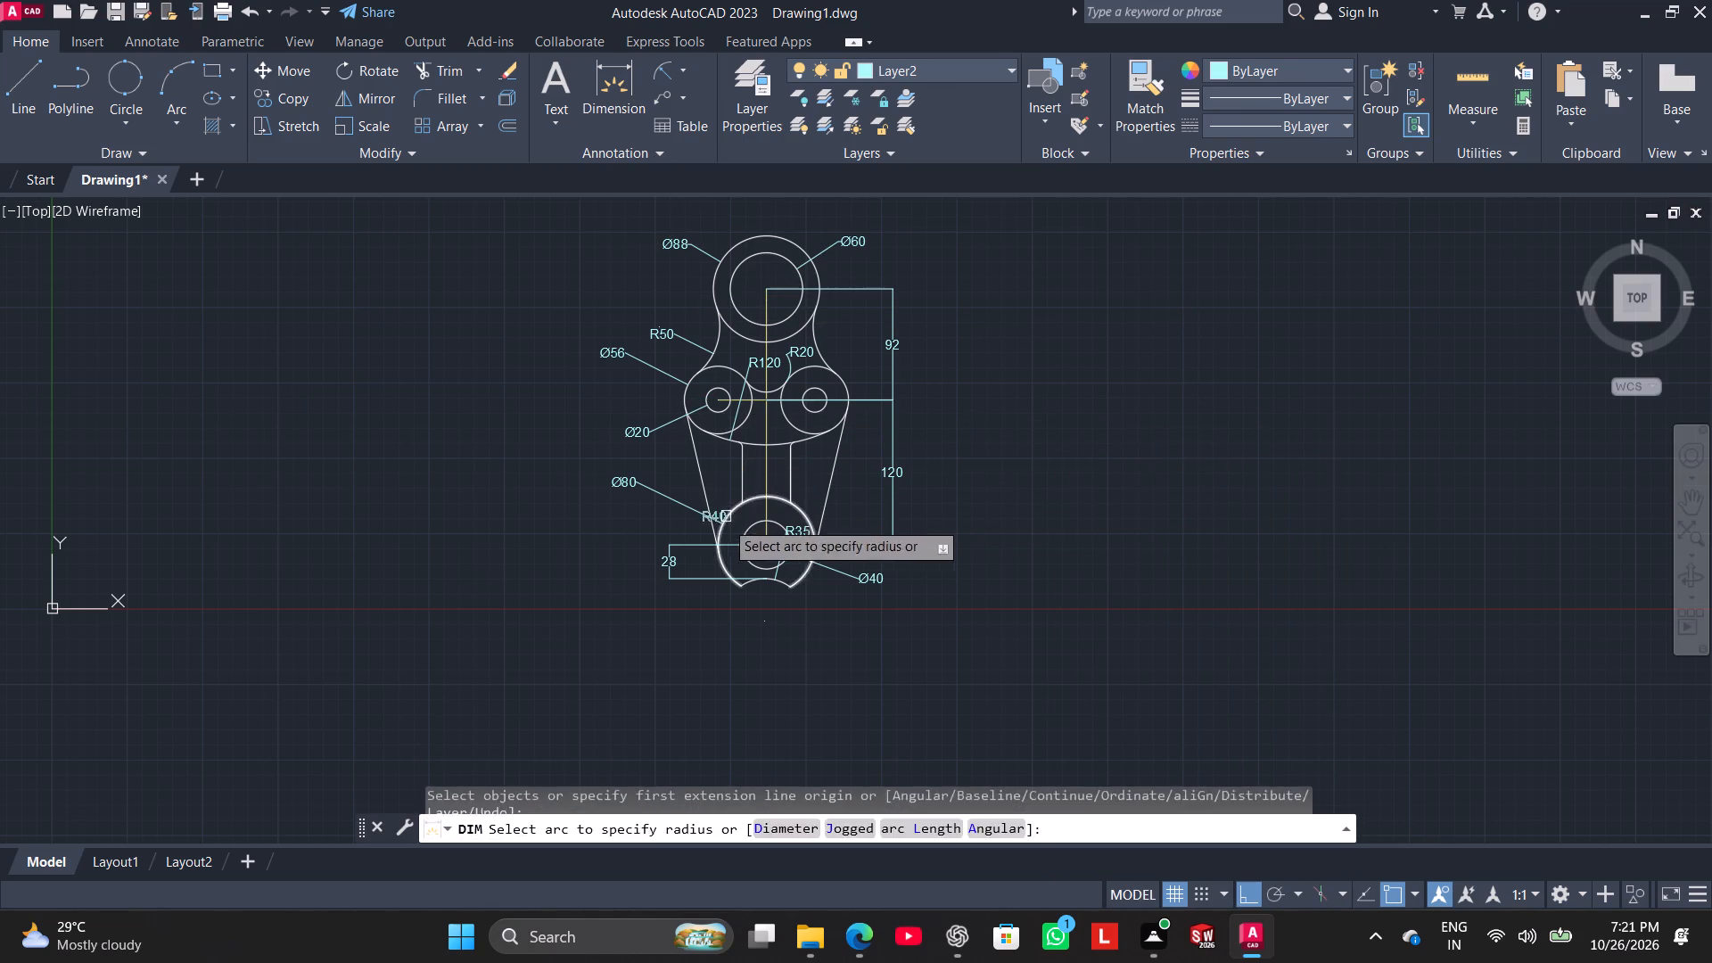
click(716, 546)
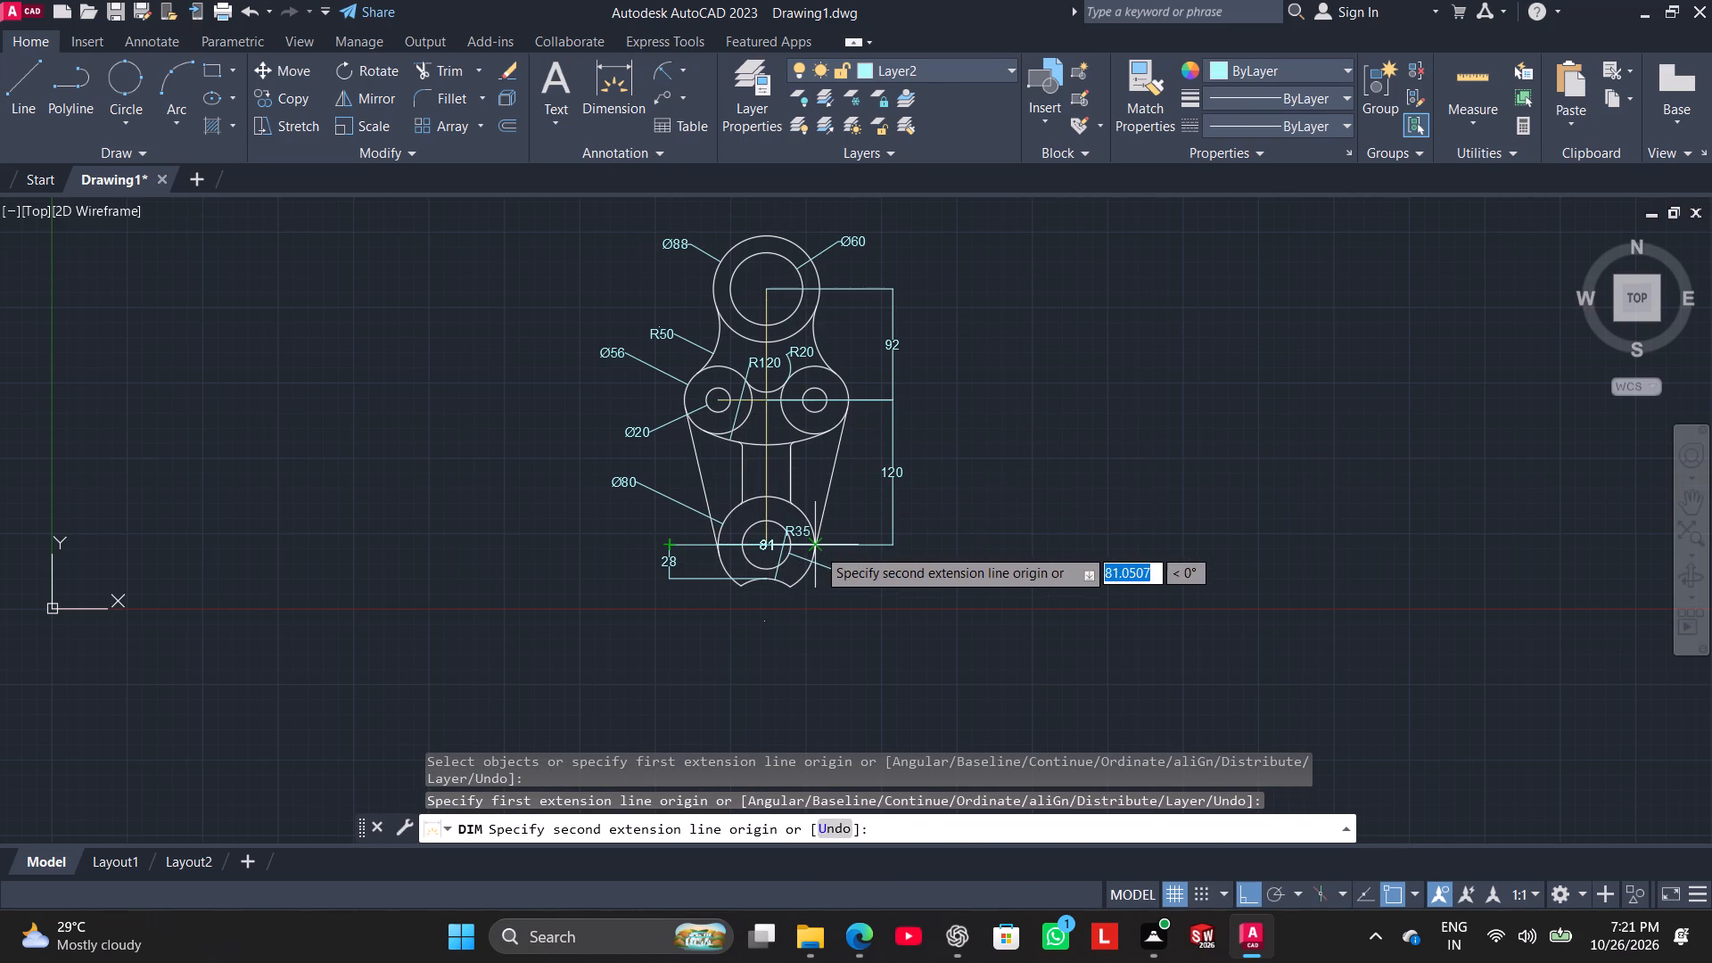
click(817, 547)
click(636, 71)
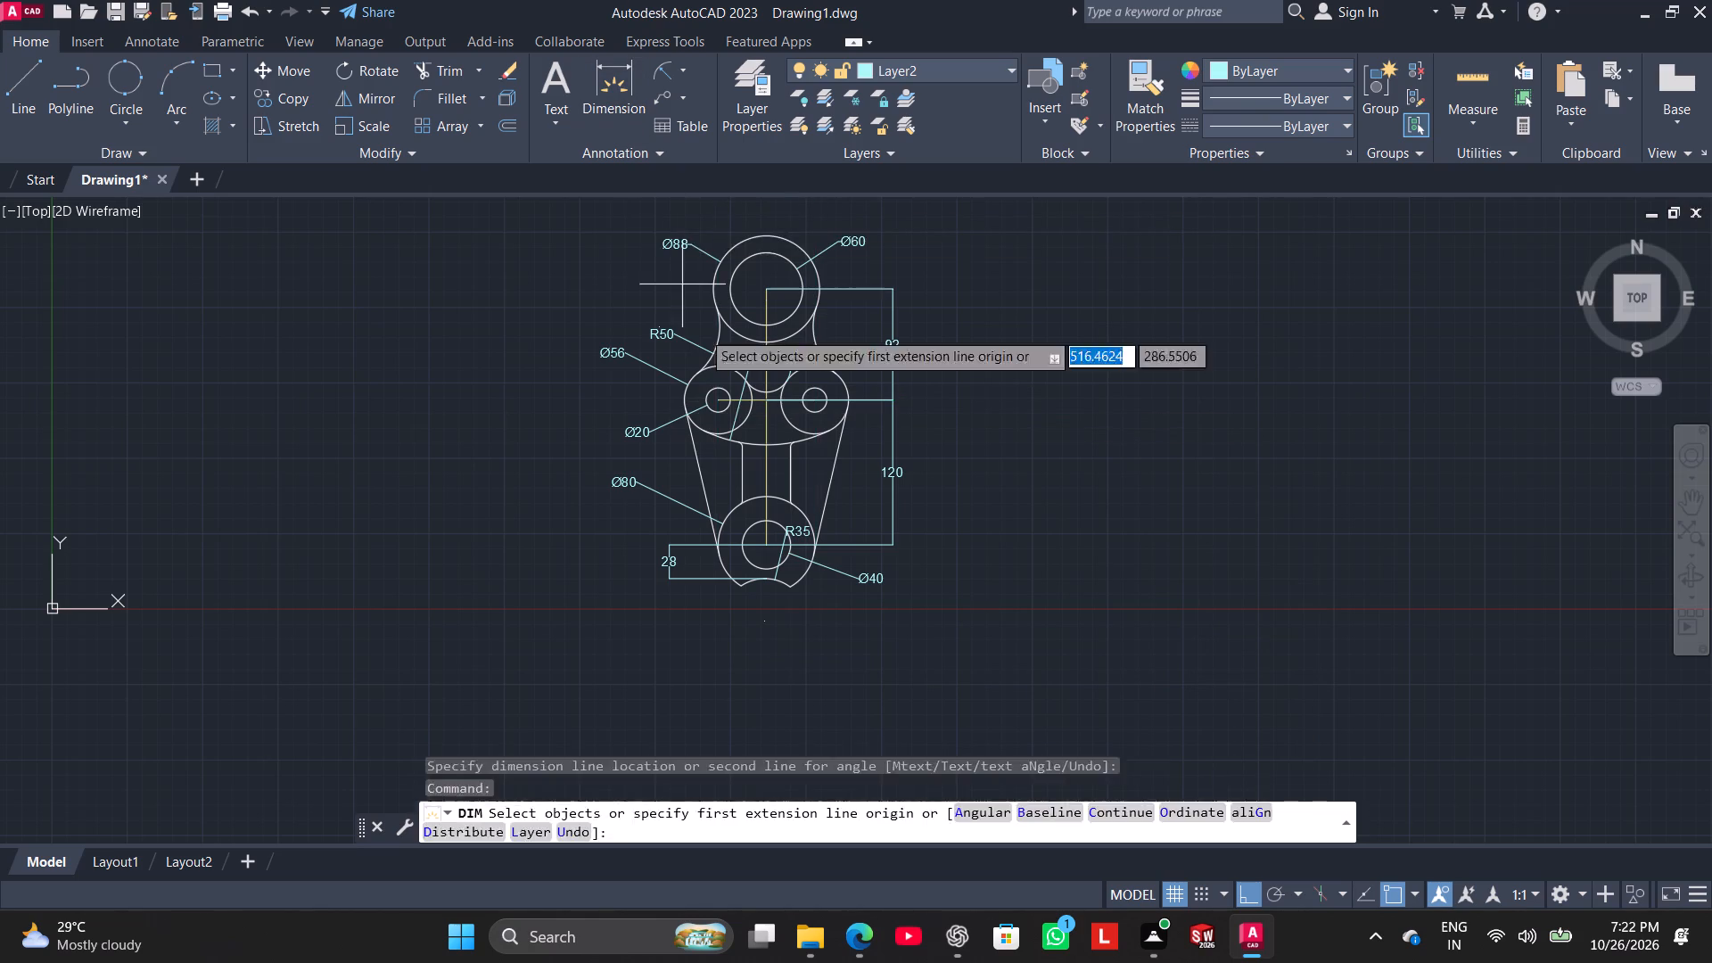
Dimension the bottom boss's horizontal width between its left and right edges, placing the dimension below the part.
scroll(762, 528, up, 2)
click(603, 79)
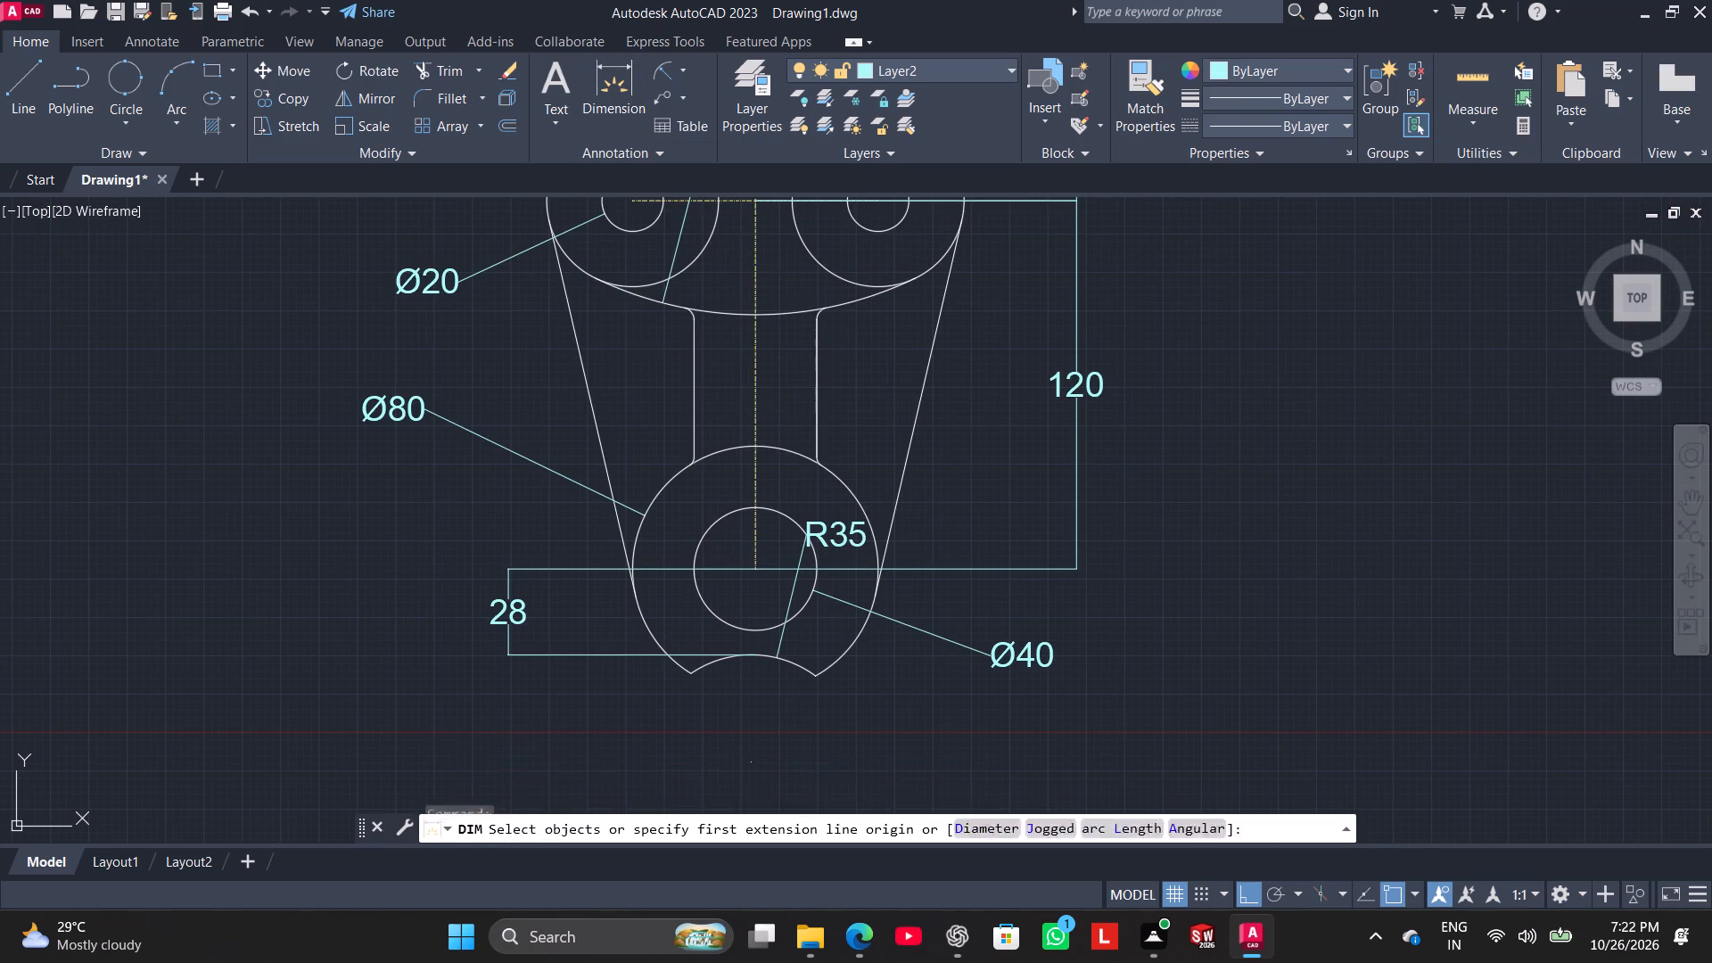
click(633, 570)
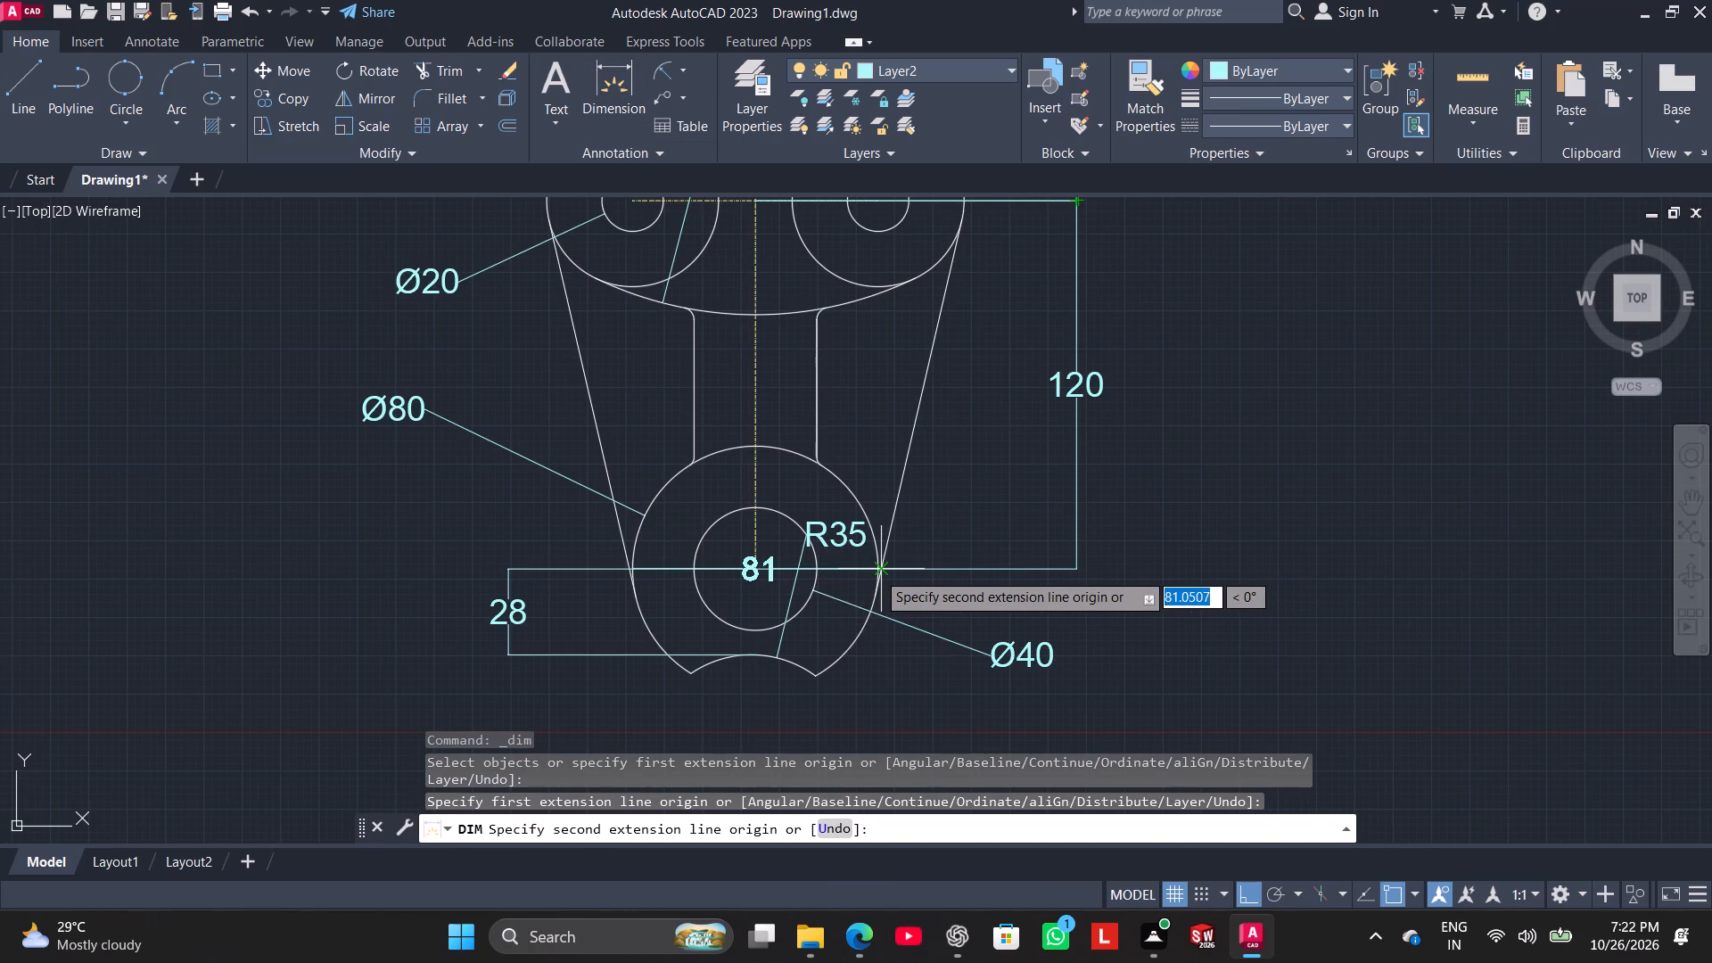
click(877, 572)
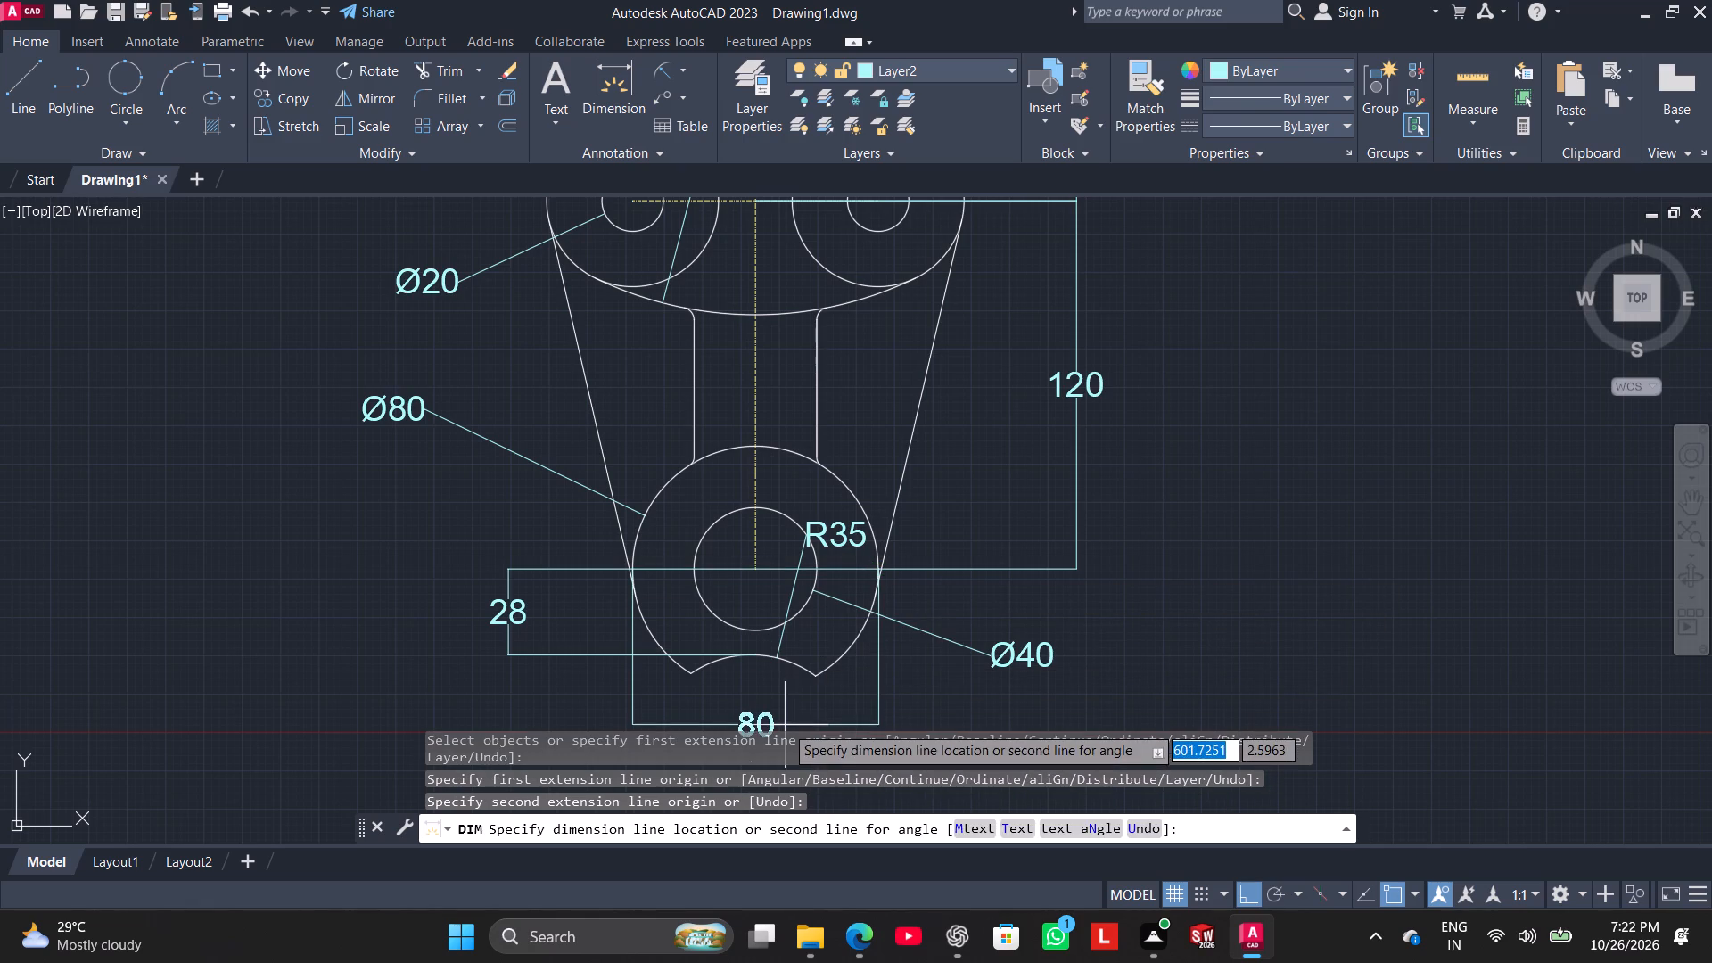
click(785, 725)
right_click(1214, 483)
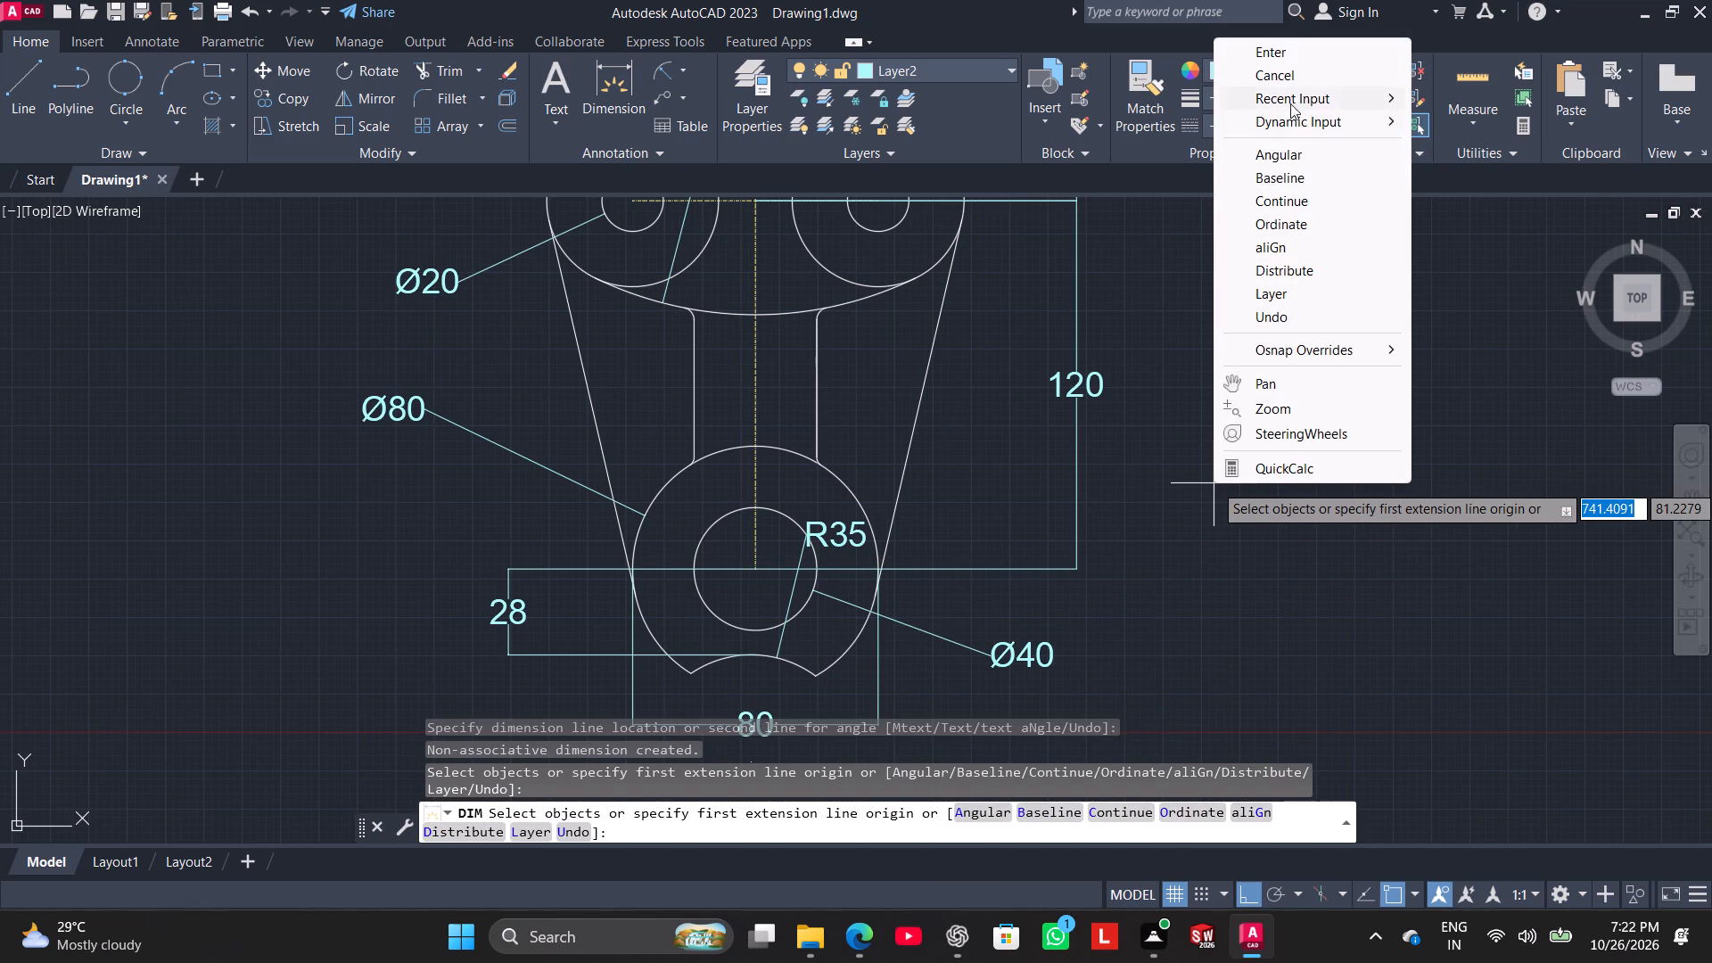
Dimension the horizontal width of the web between its two vertical edges, placing the dimension inside the web above the bottom boss.
click(1293, 48)
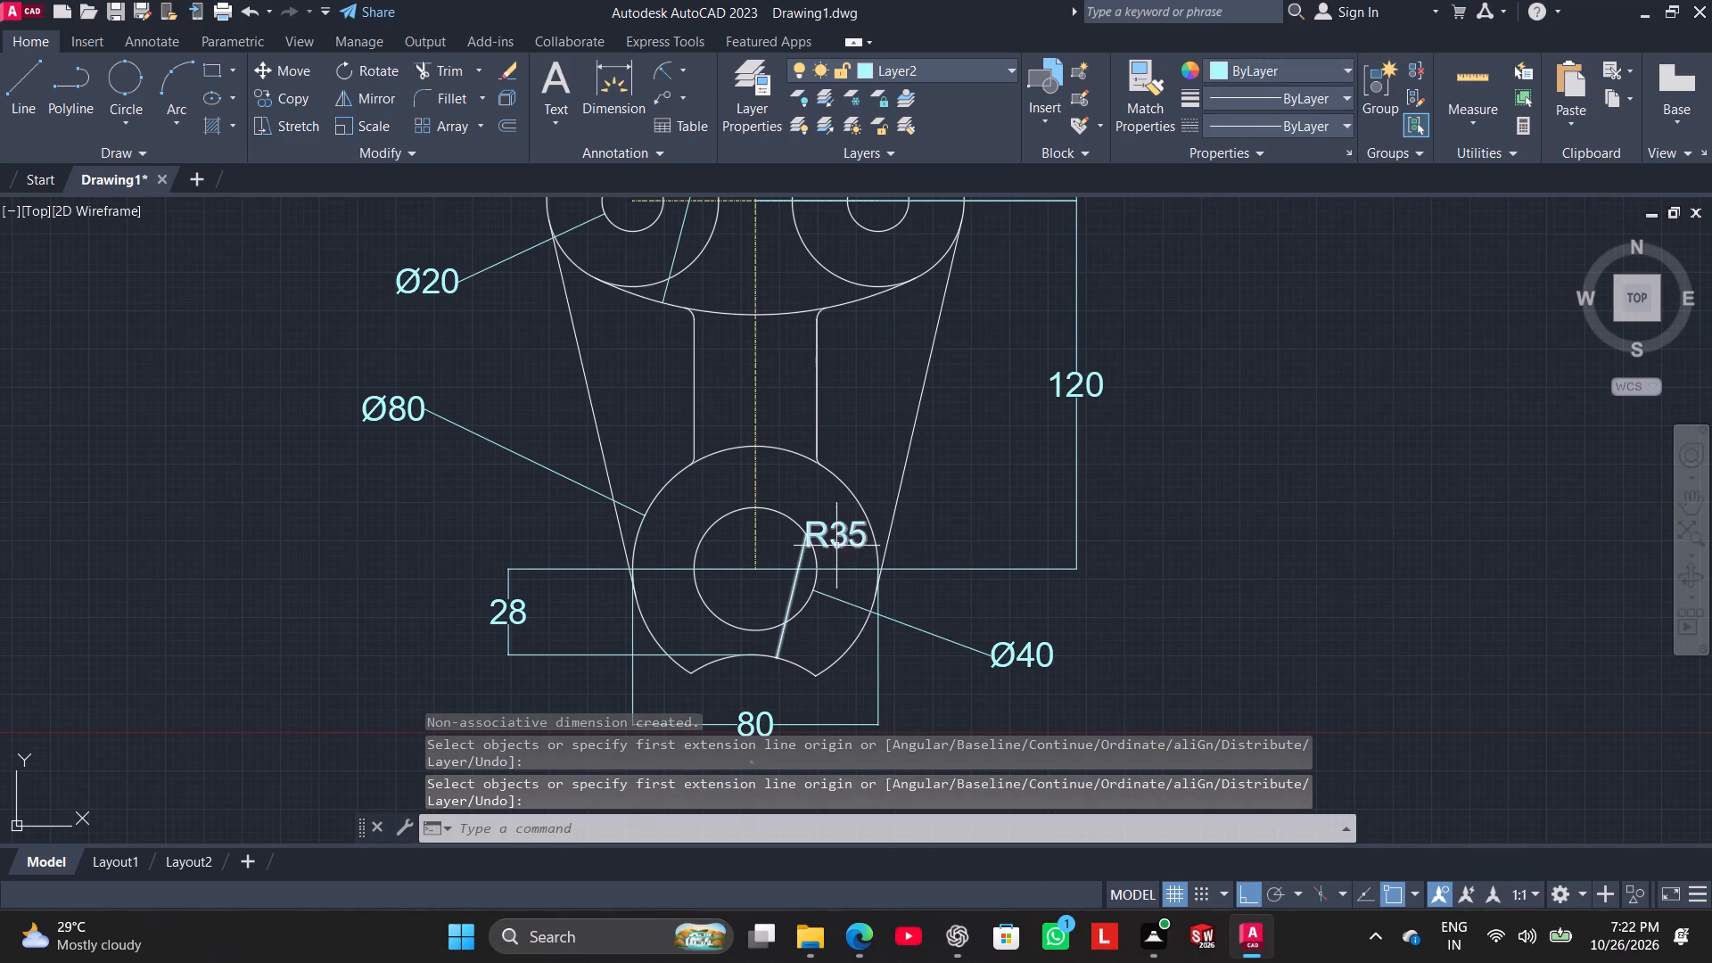
click(616, 86)
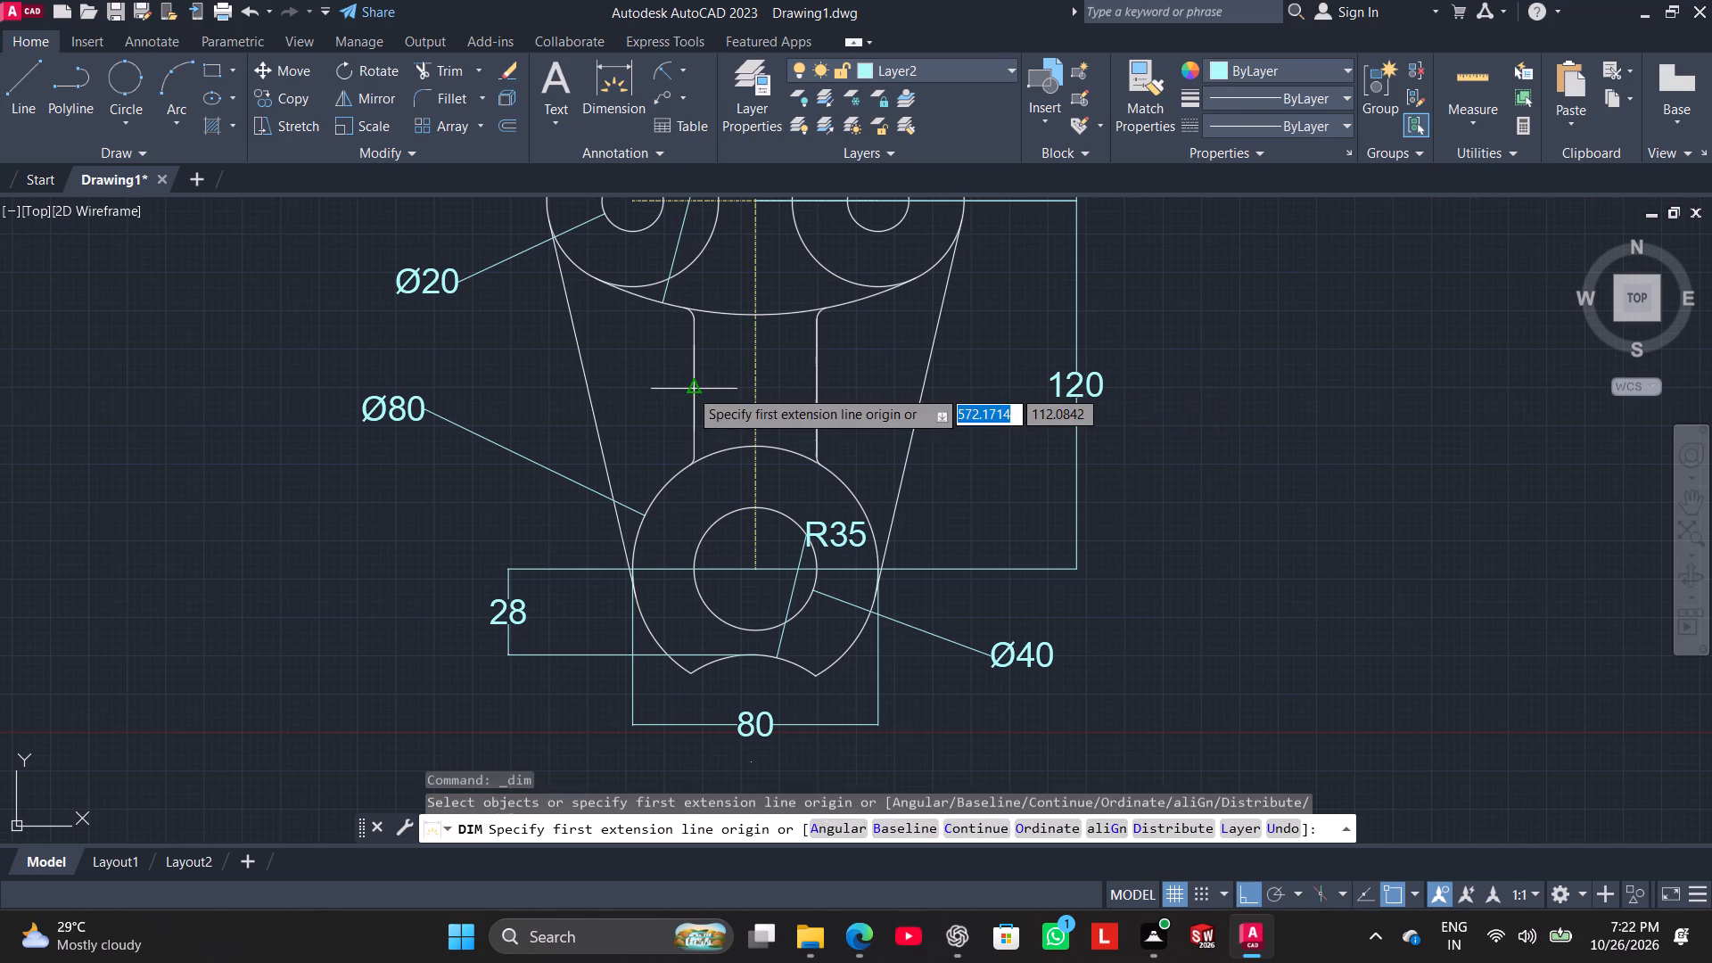
click(689, 389)
click(819, 391)
click(785, 401)
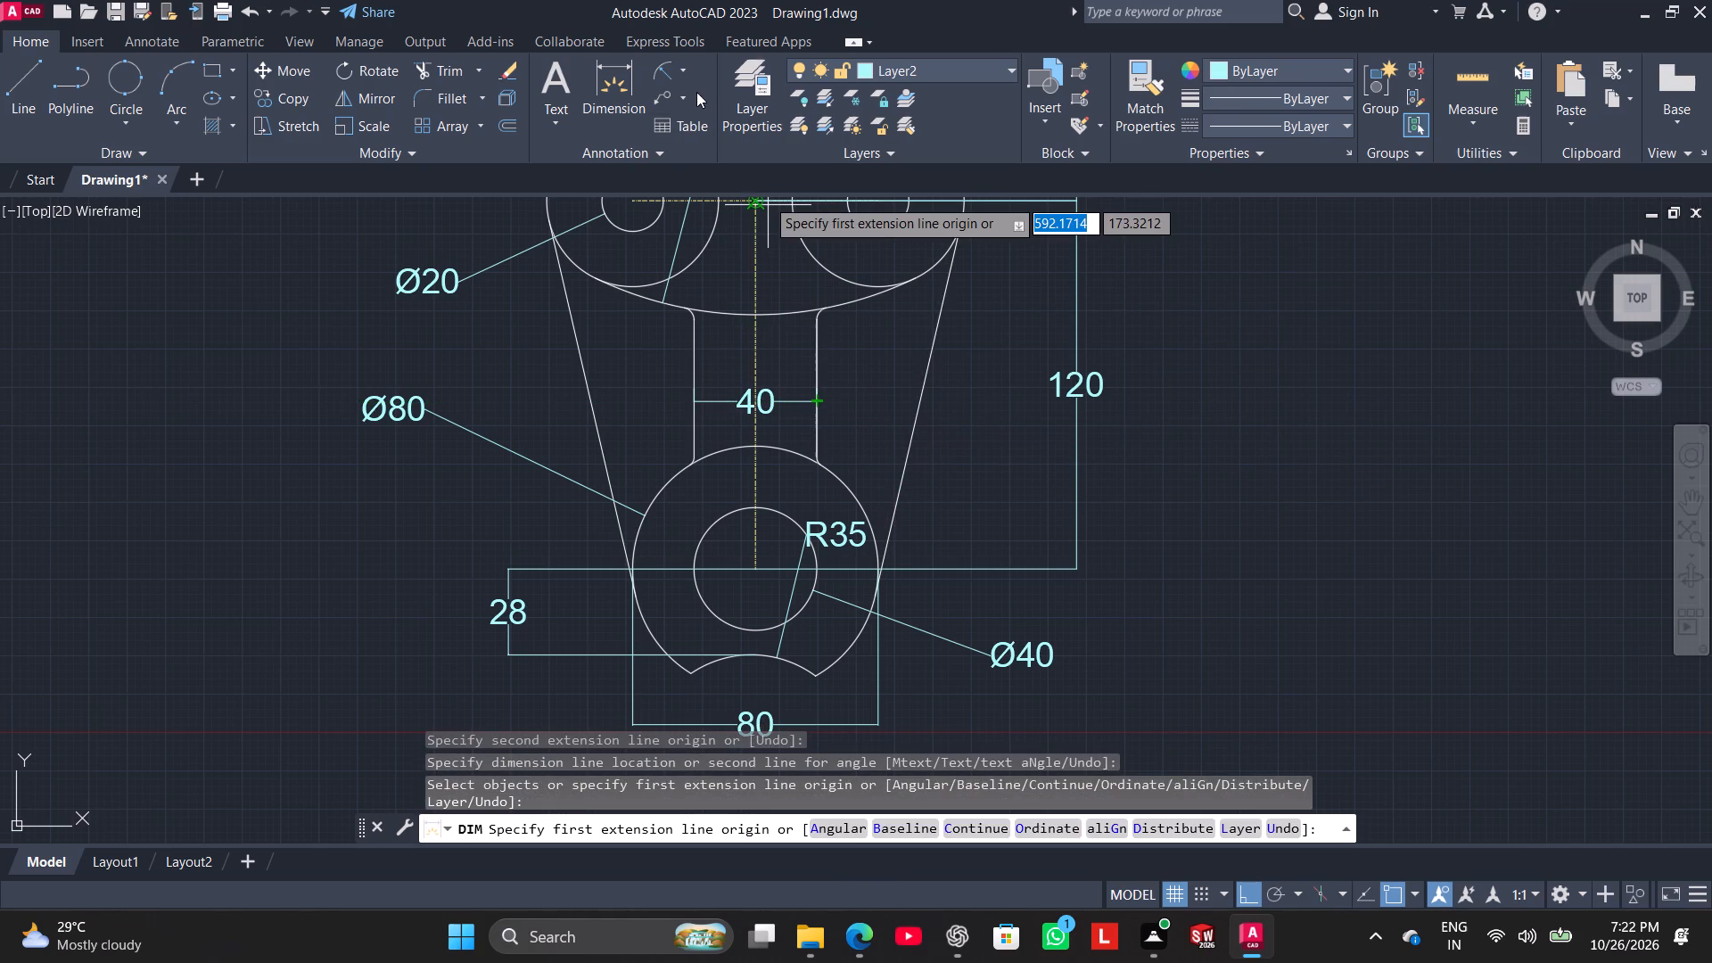
Dimension the radius of the fillet at the web's upper right corner, placing the text above and left of it.
click(672, 63)
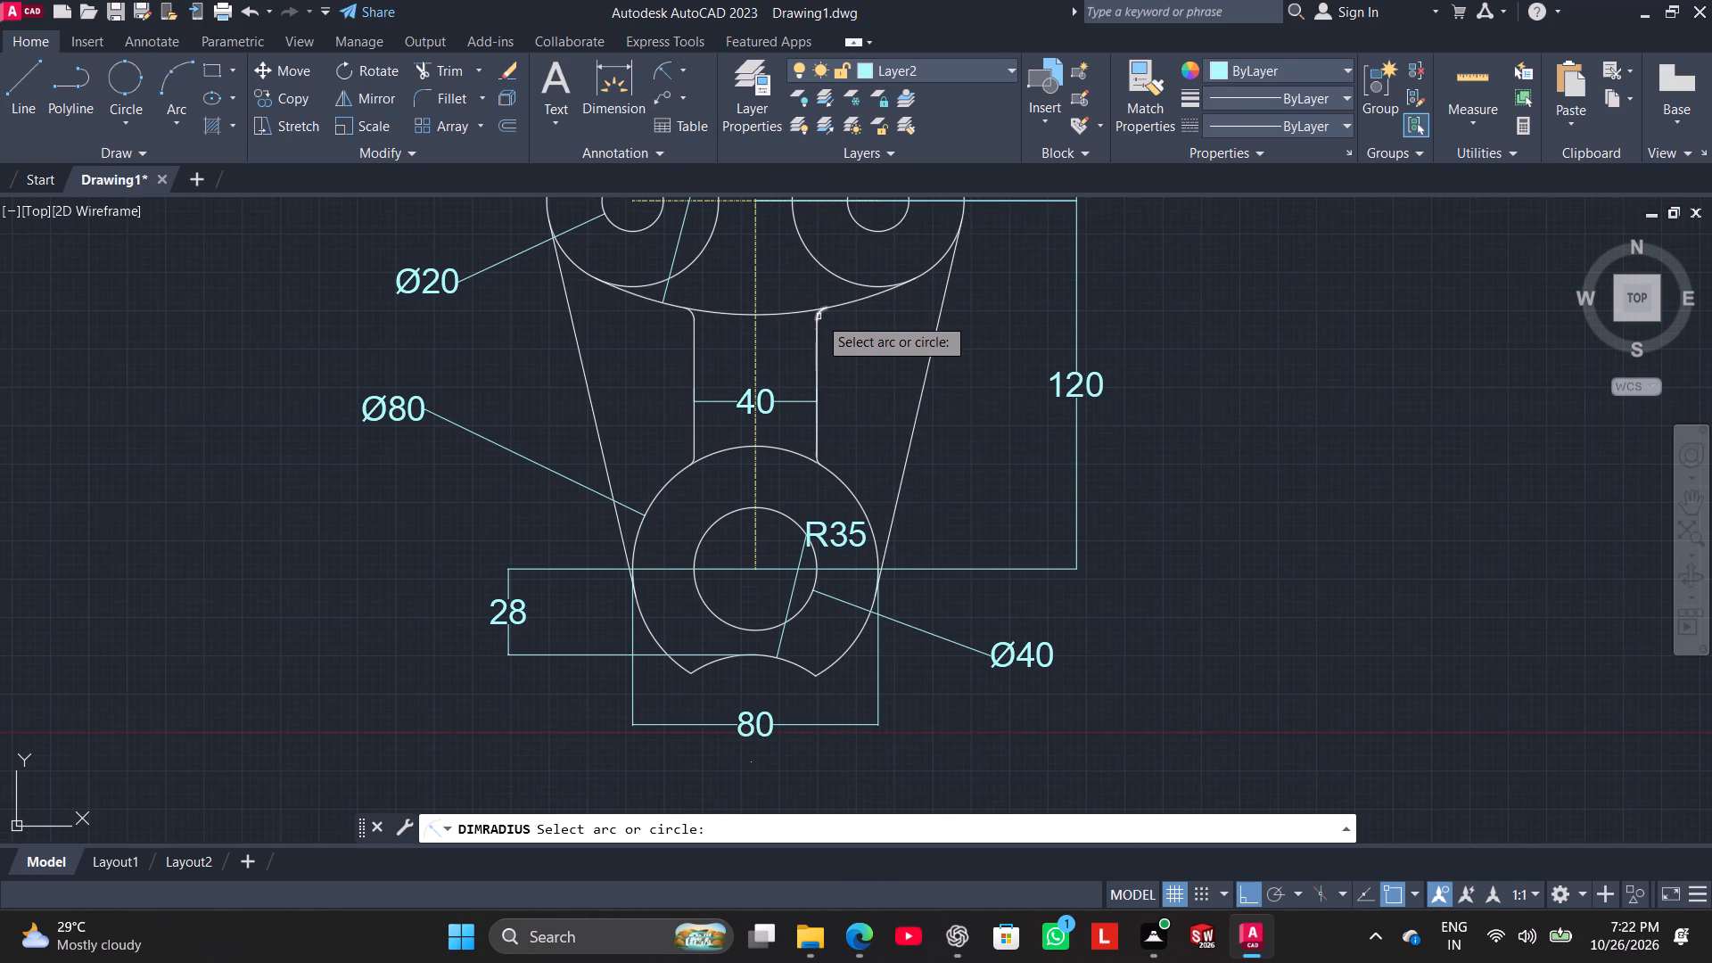
click(818, 317)
click(802, 284)
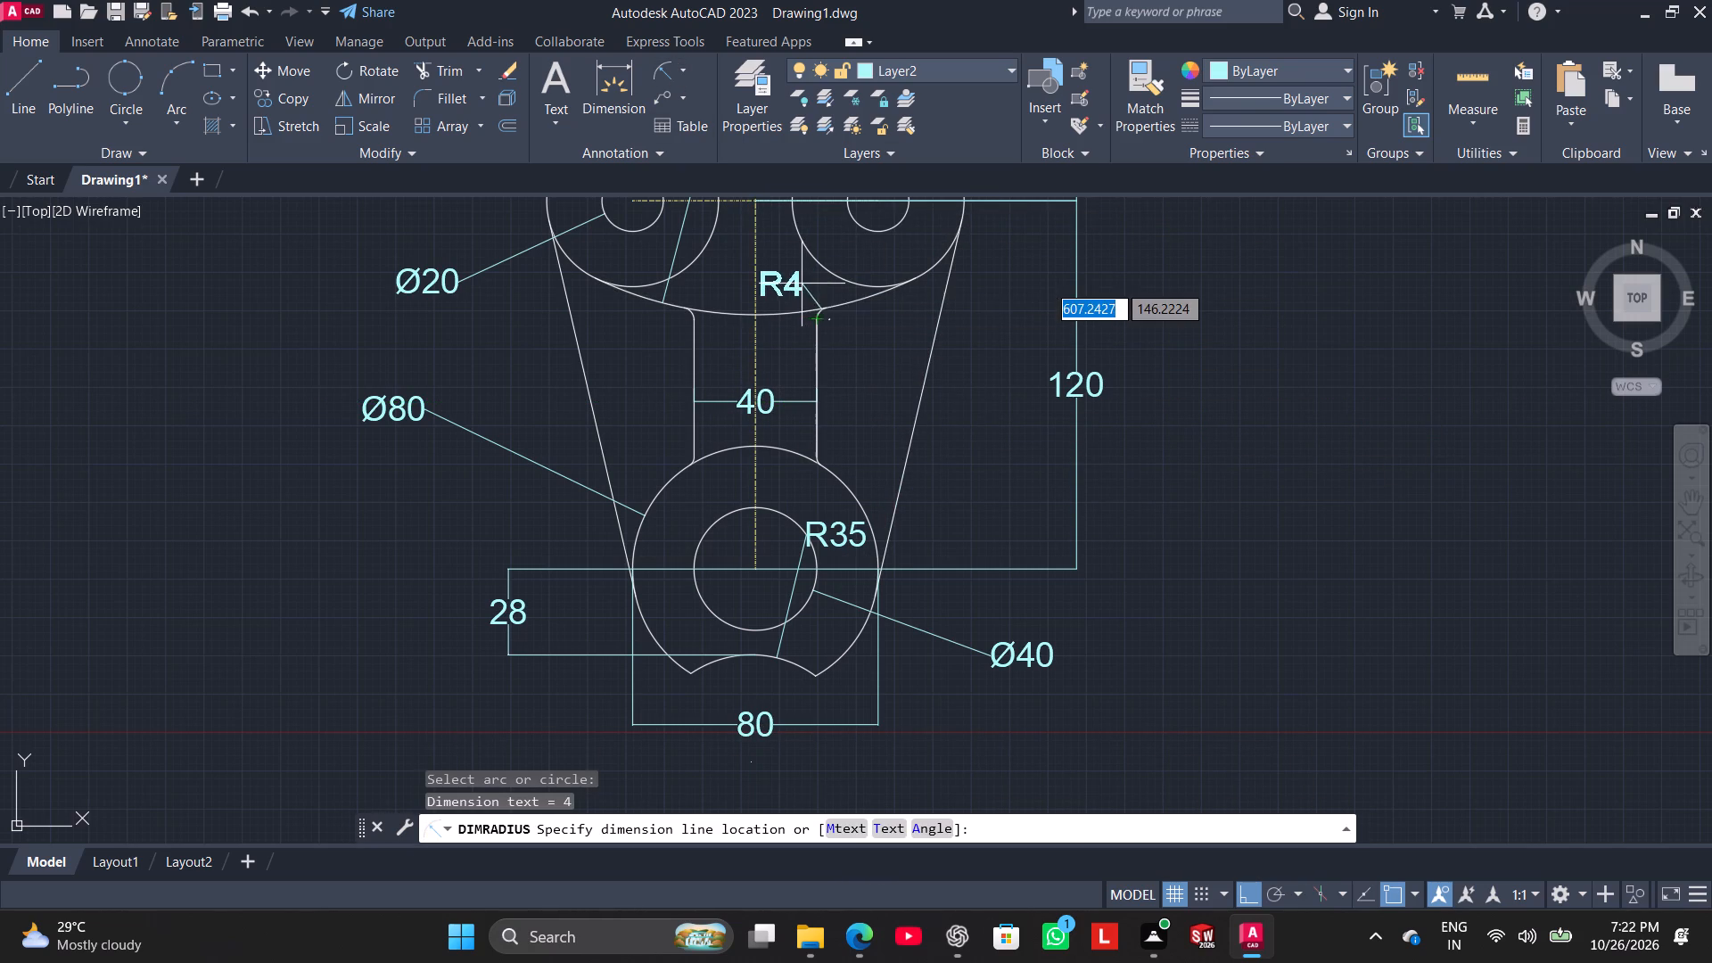
Dimension the radius of the small fillet where the web's left edge meets the bottom boss, placing the text above and left.
click(694, 458)
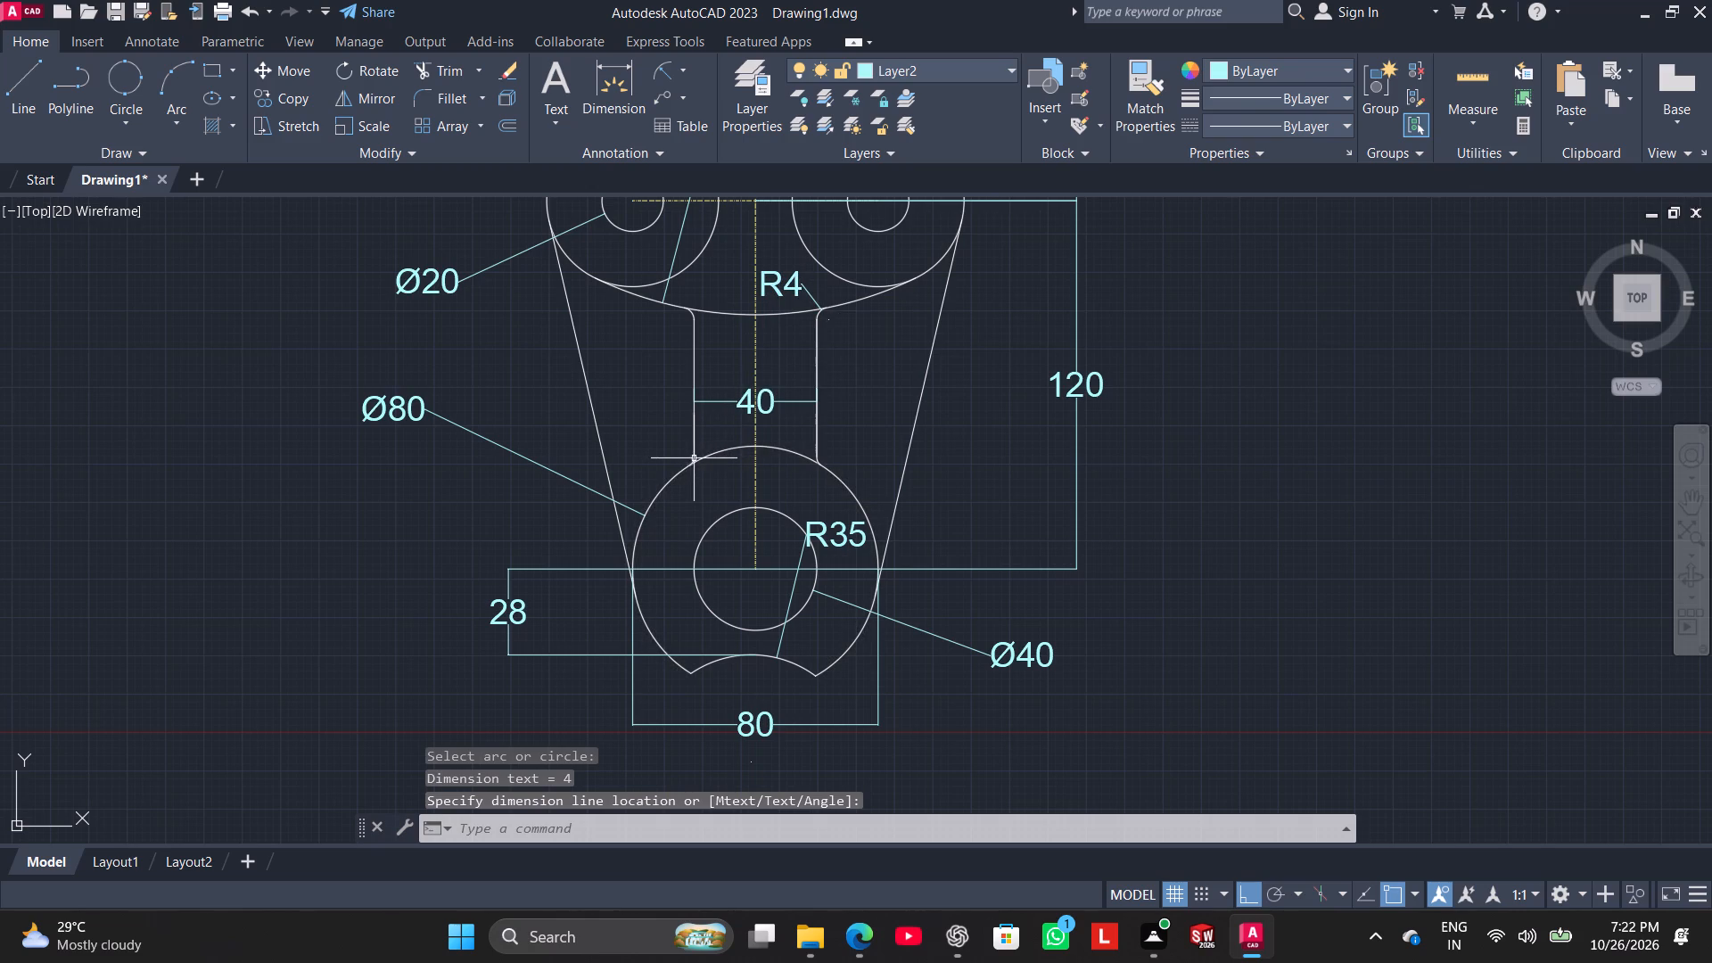
click(661, 68)
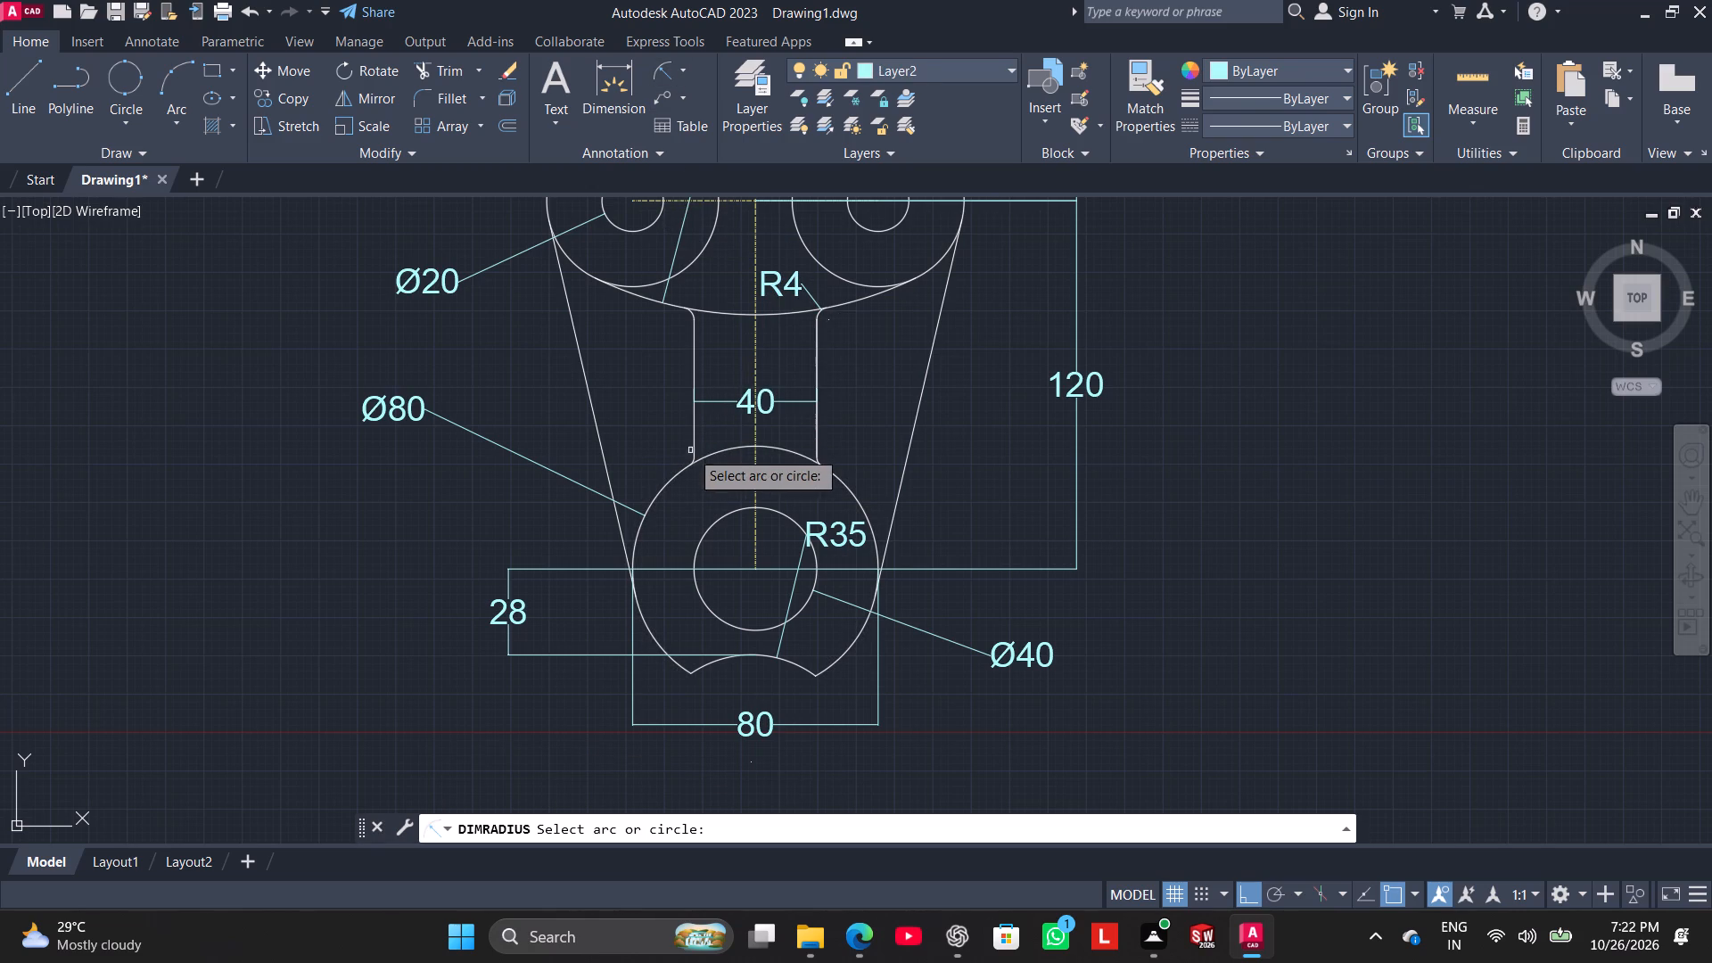
click(694, 459)
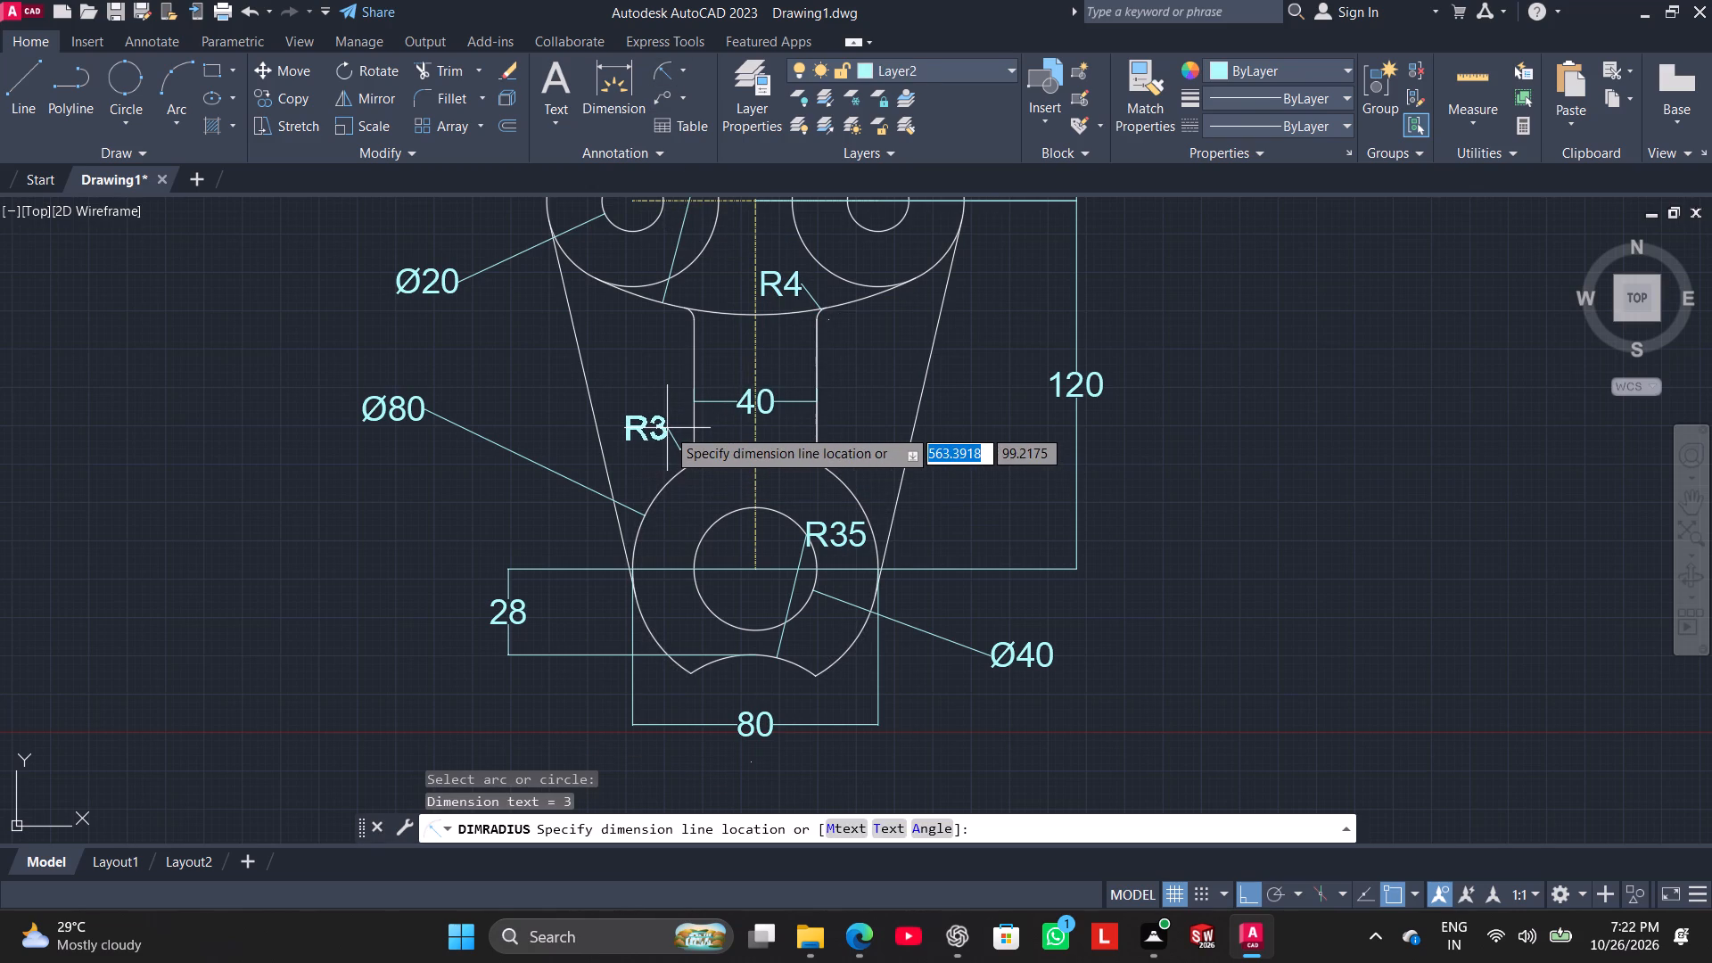
click(667, 428)
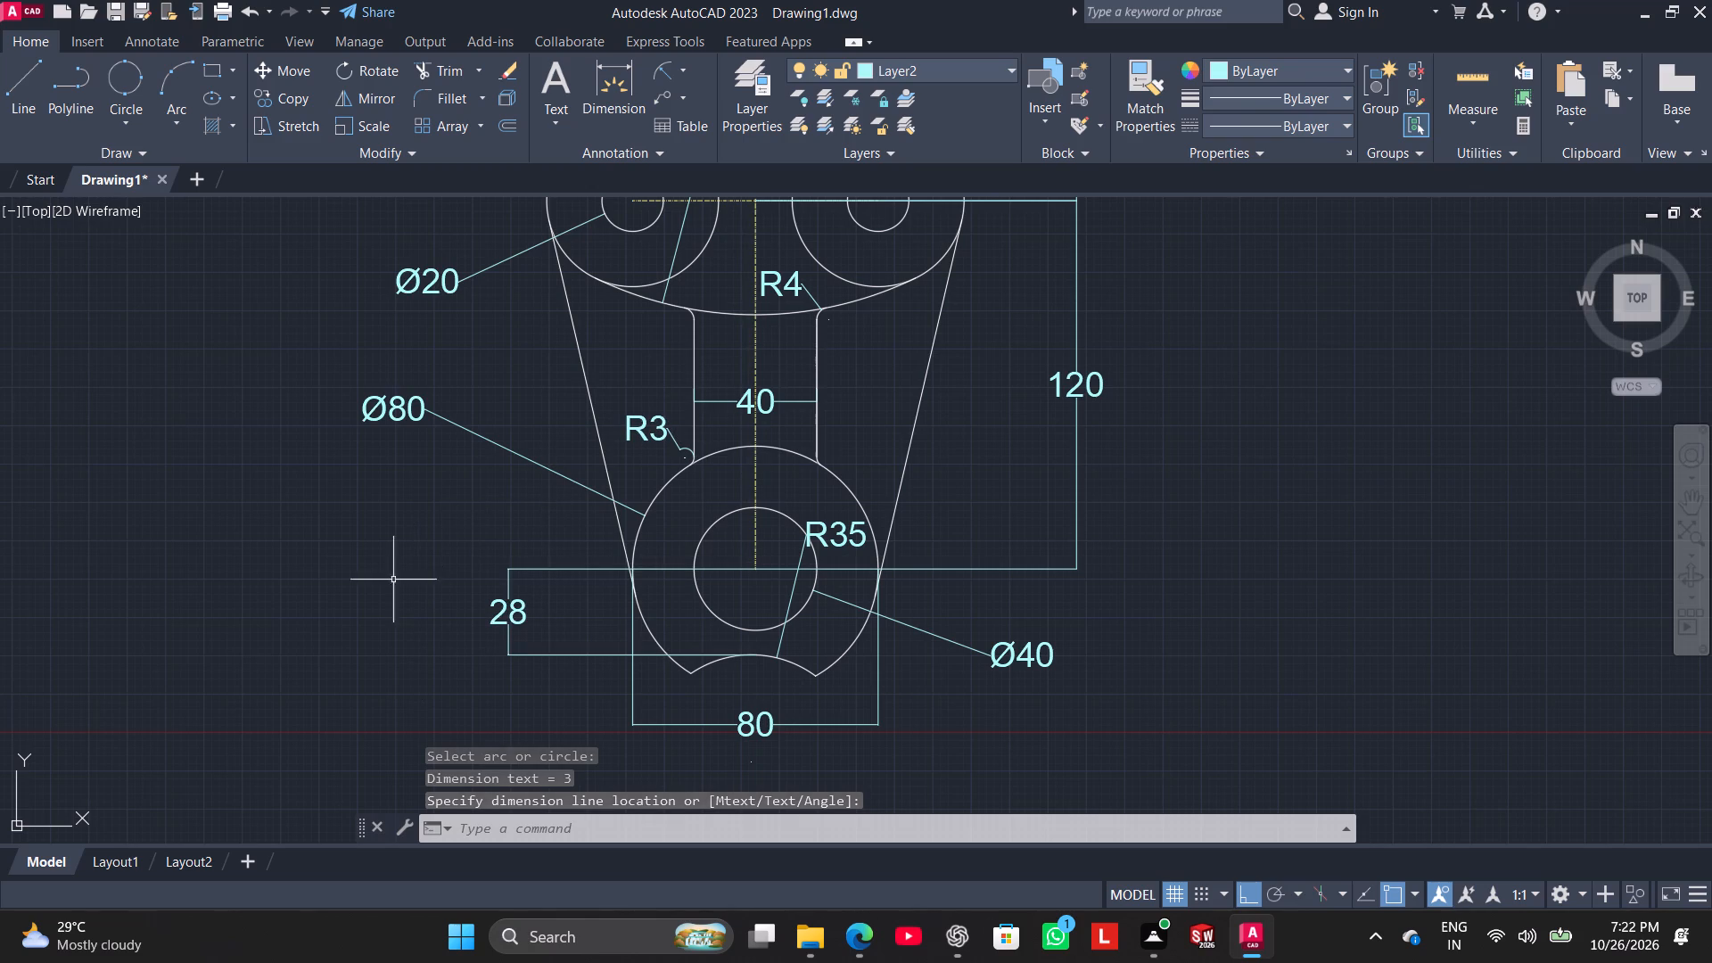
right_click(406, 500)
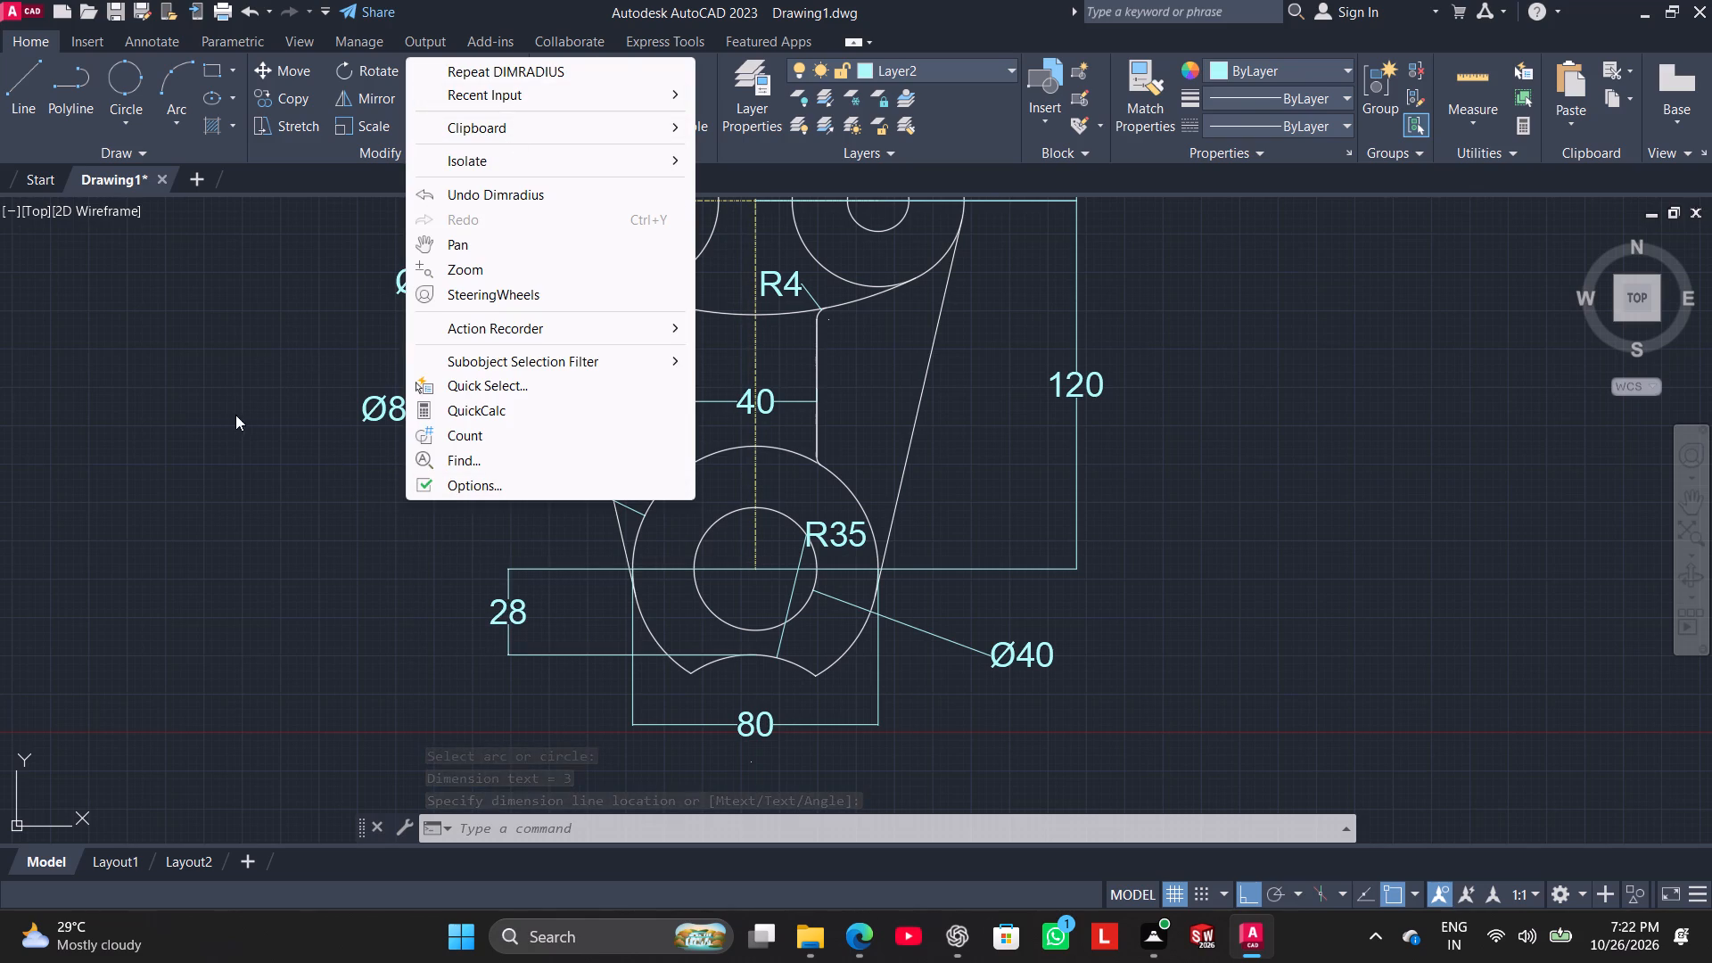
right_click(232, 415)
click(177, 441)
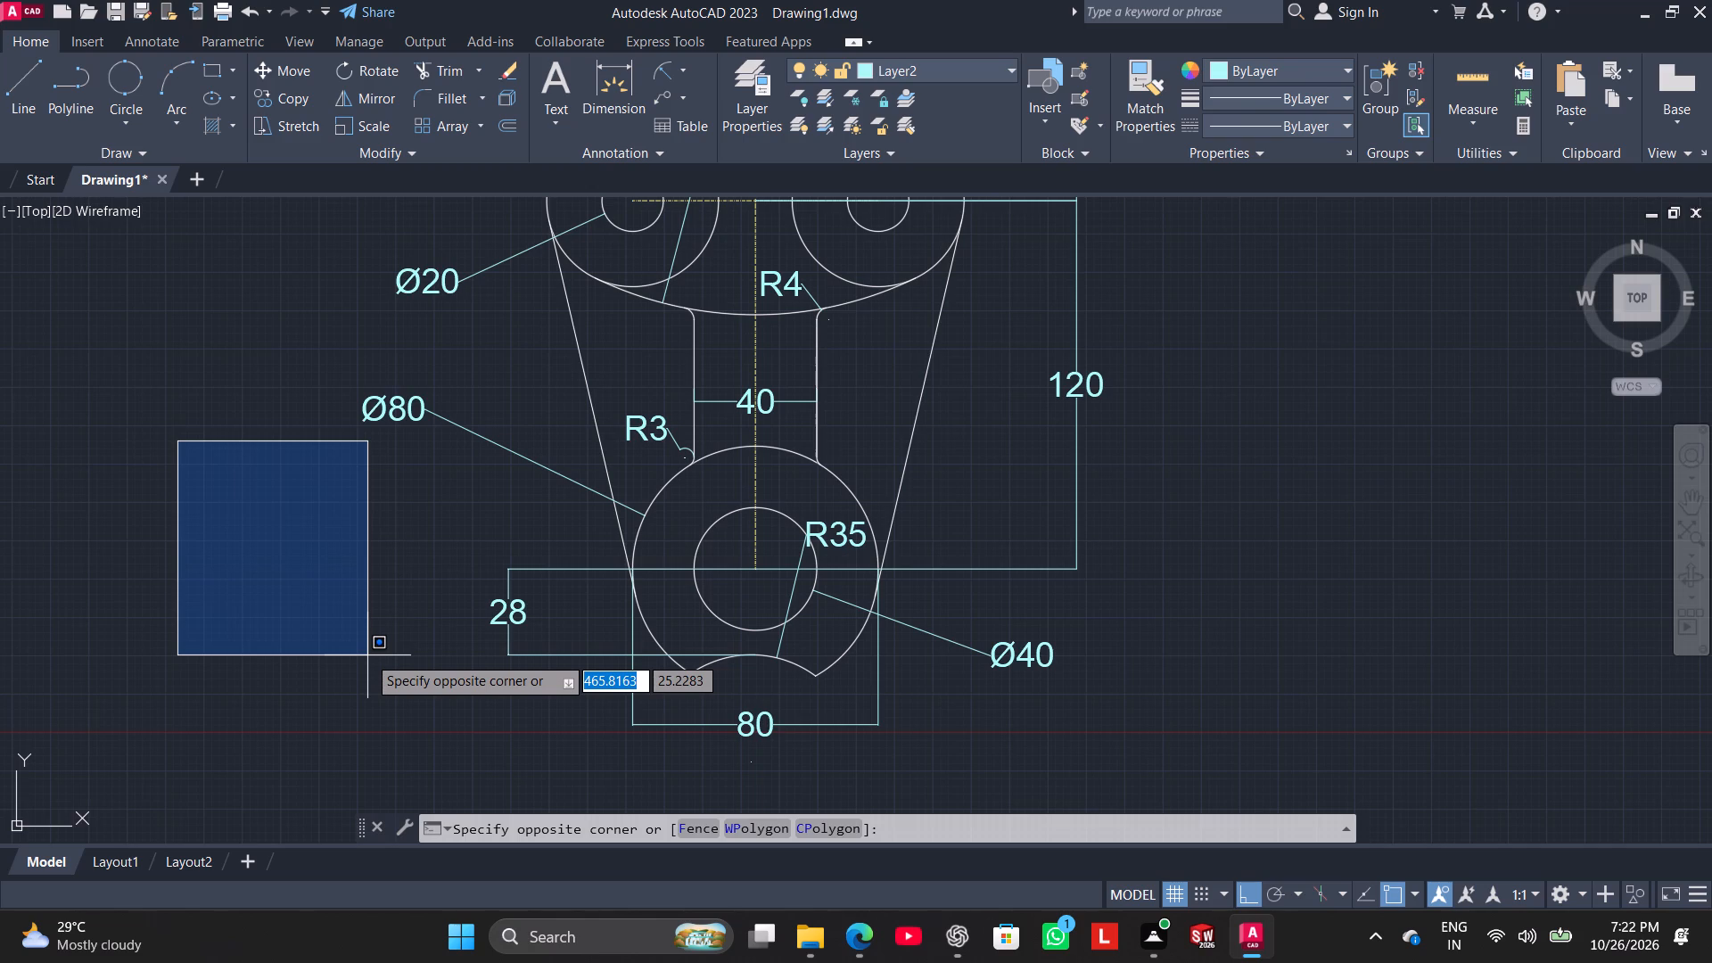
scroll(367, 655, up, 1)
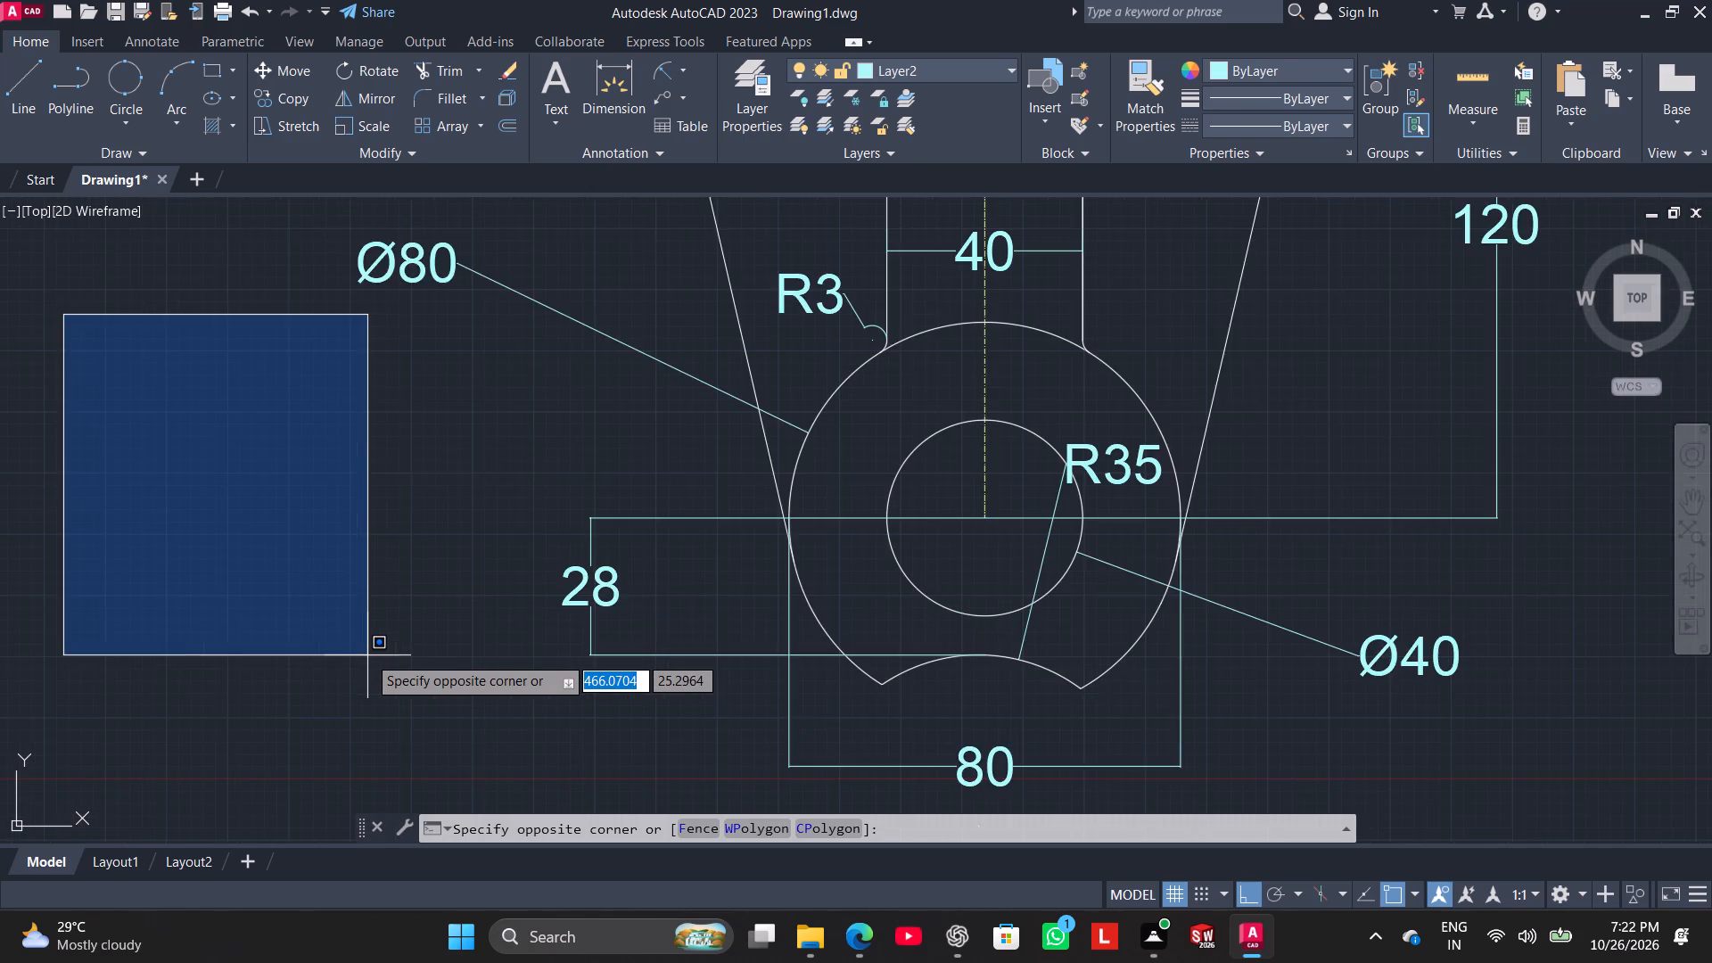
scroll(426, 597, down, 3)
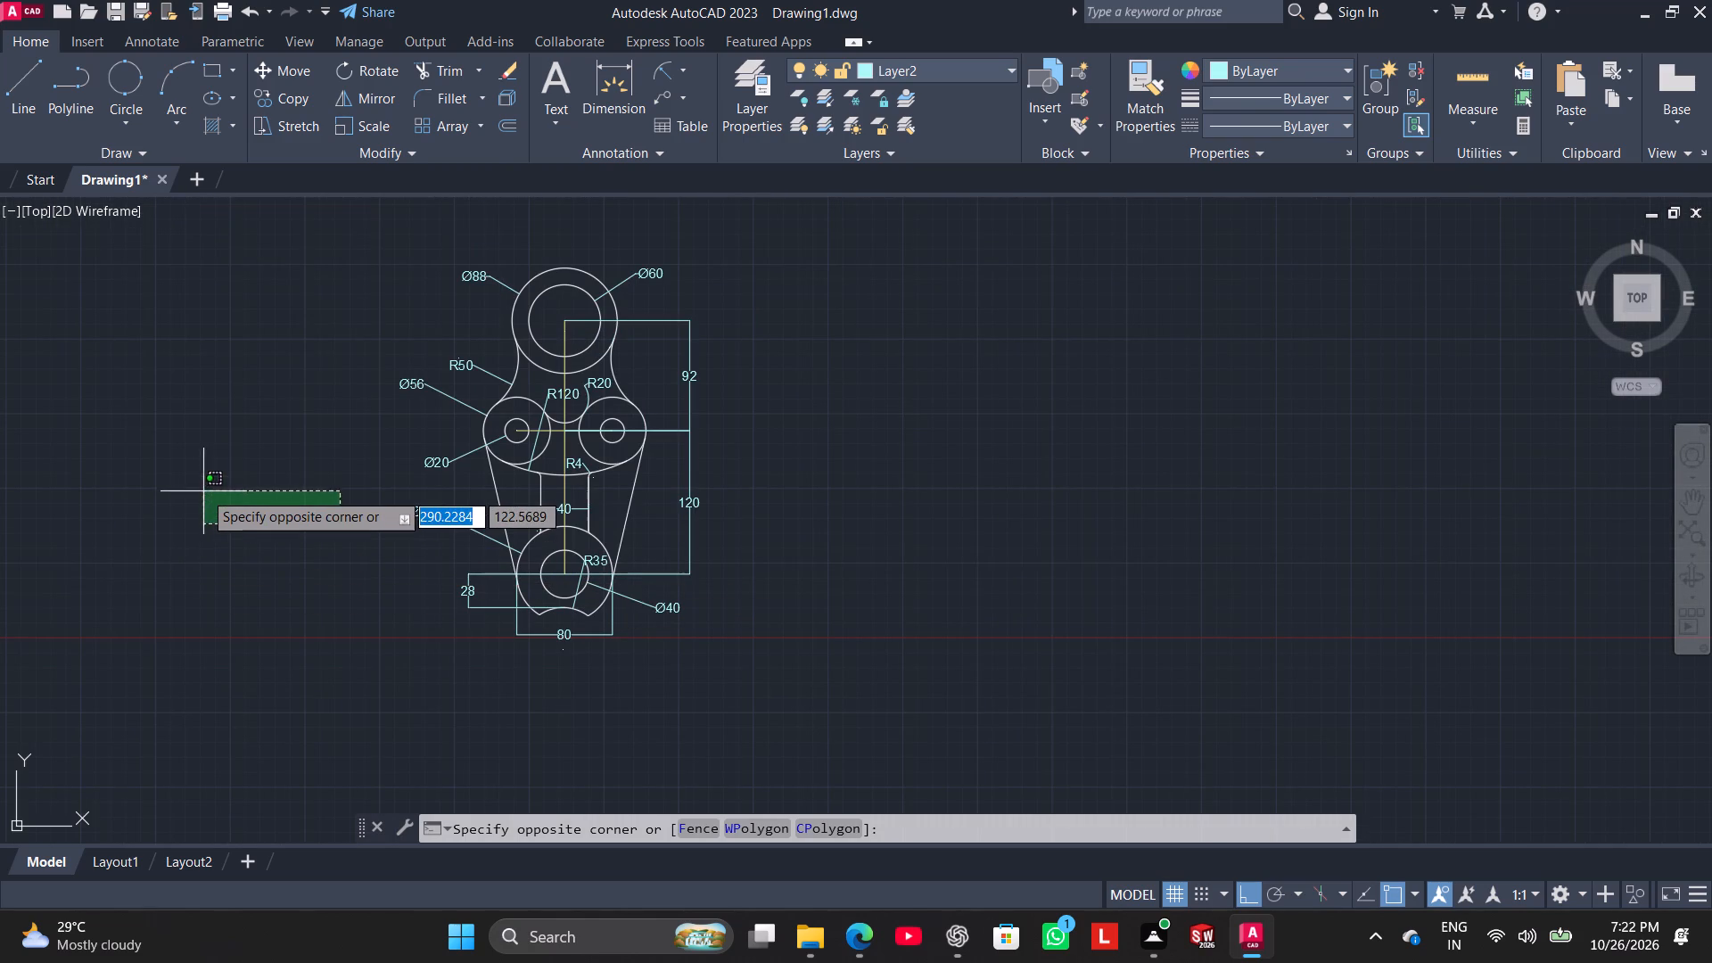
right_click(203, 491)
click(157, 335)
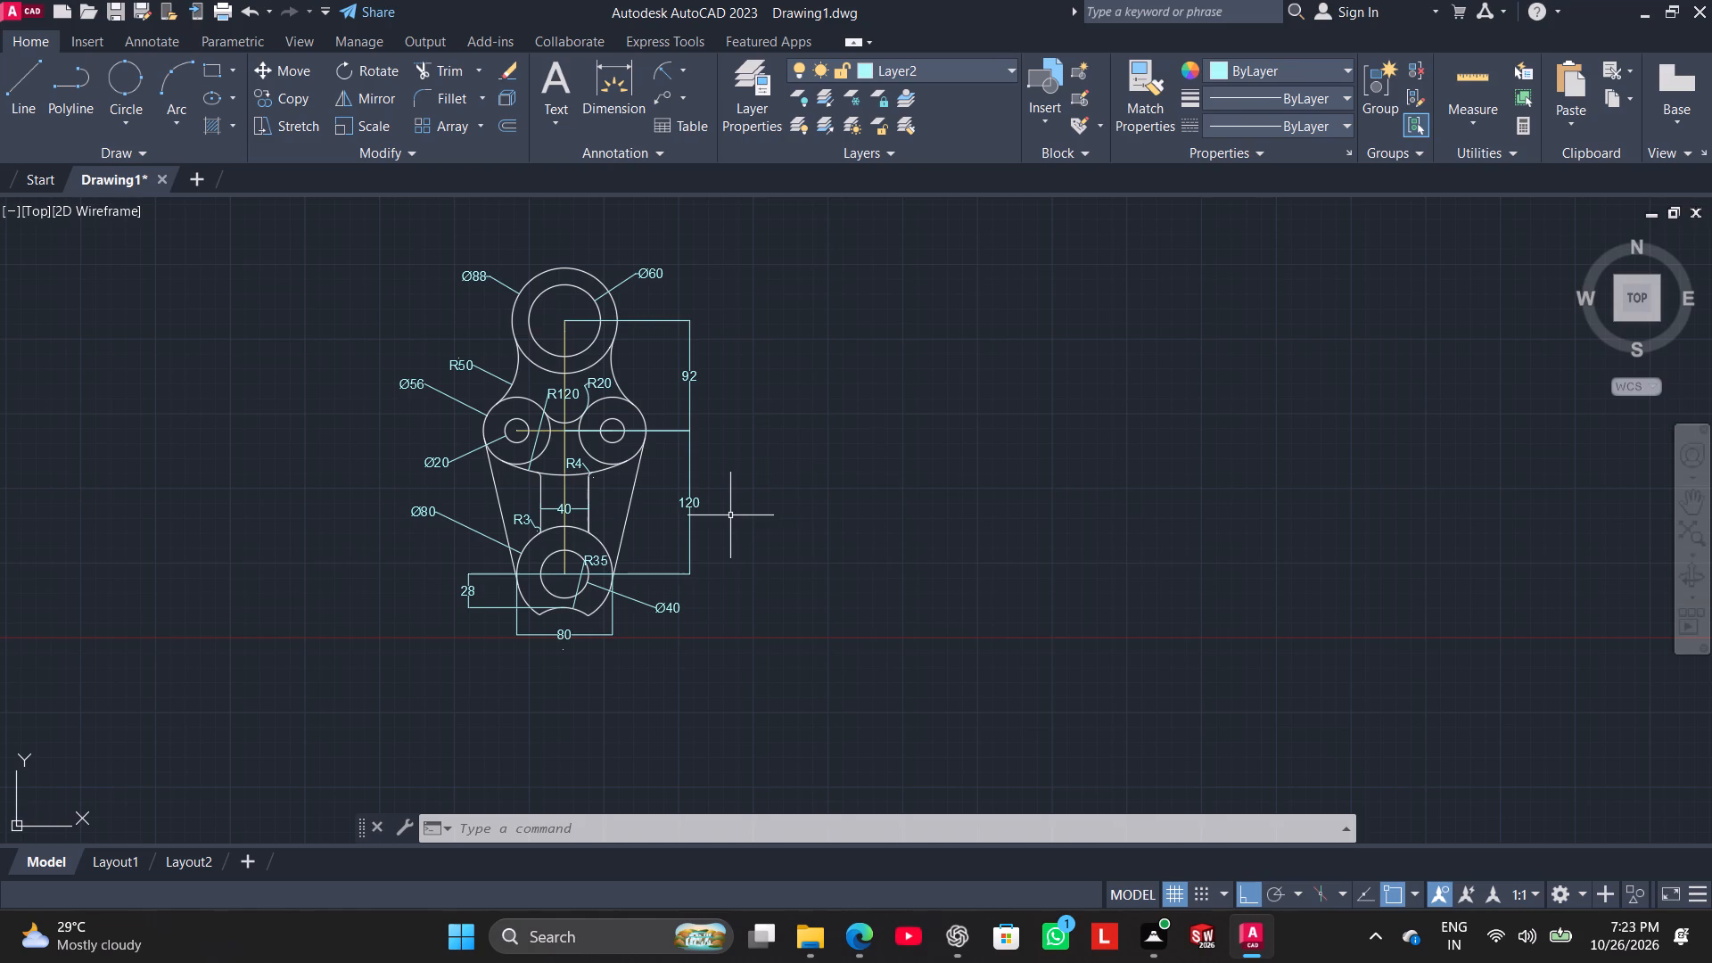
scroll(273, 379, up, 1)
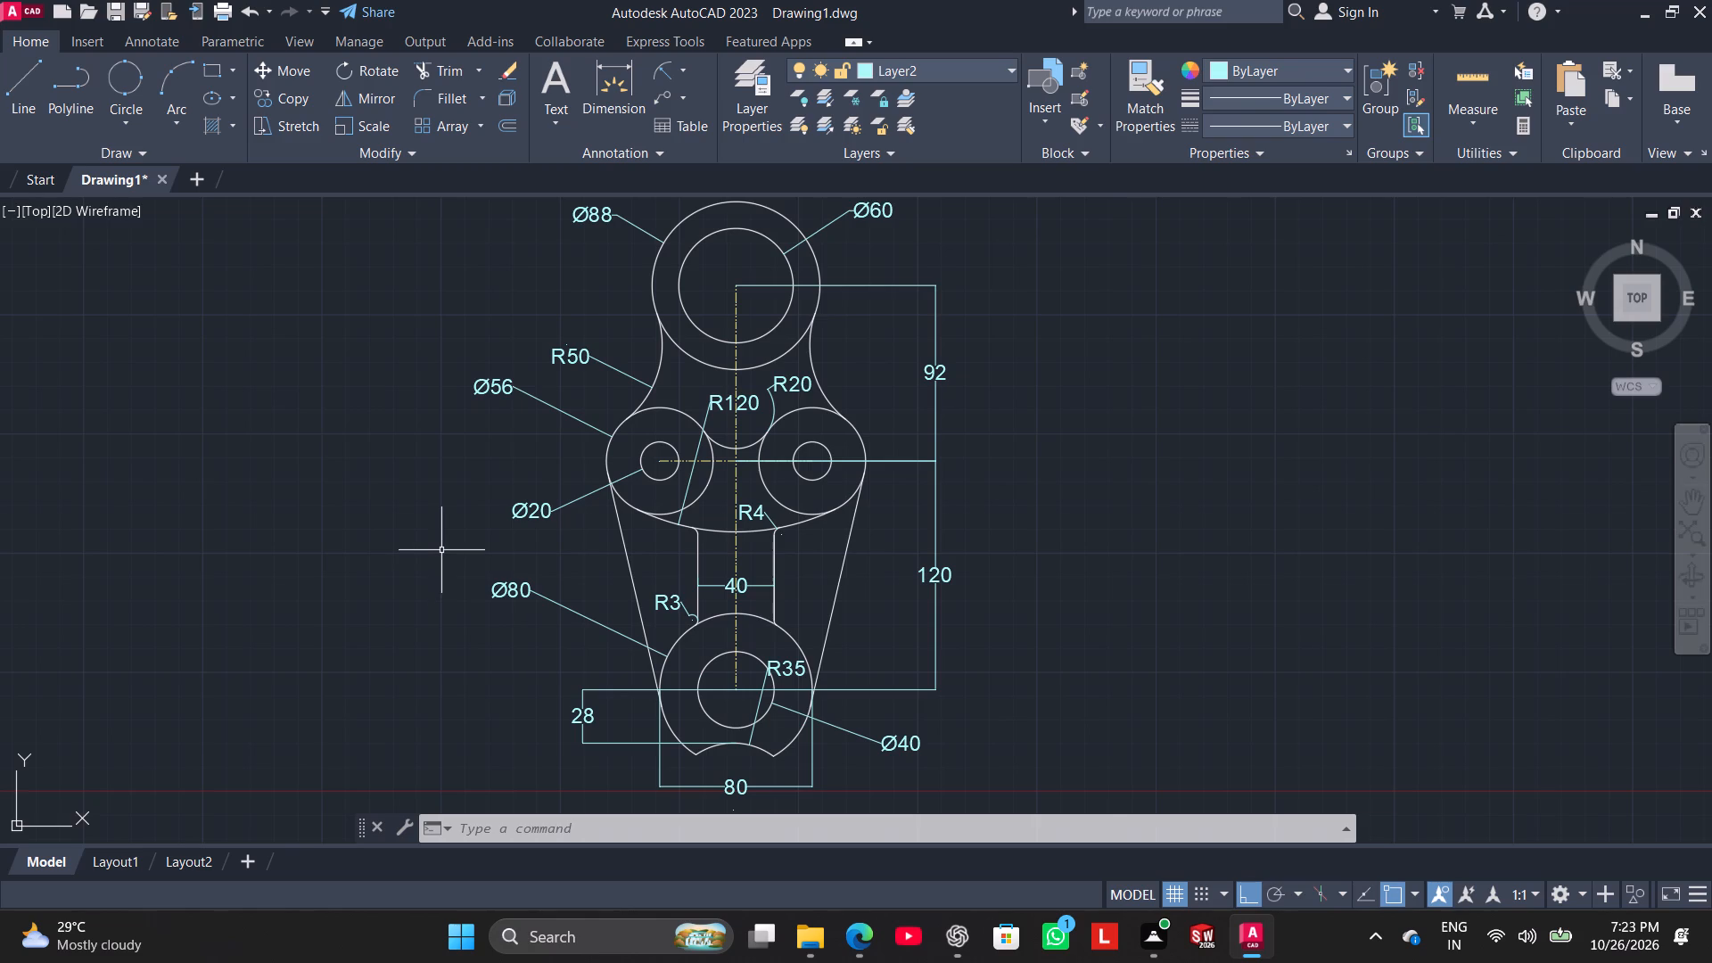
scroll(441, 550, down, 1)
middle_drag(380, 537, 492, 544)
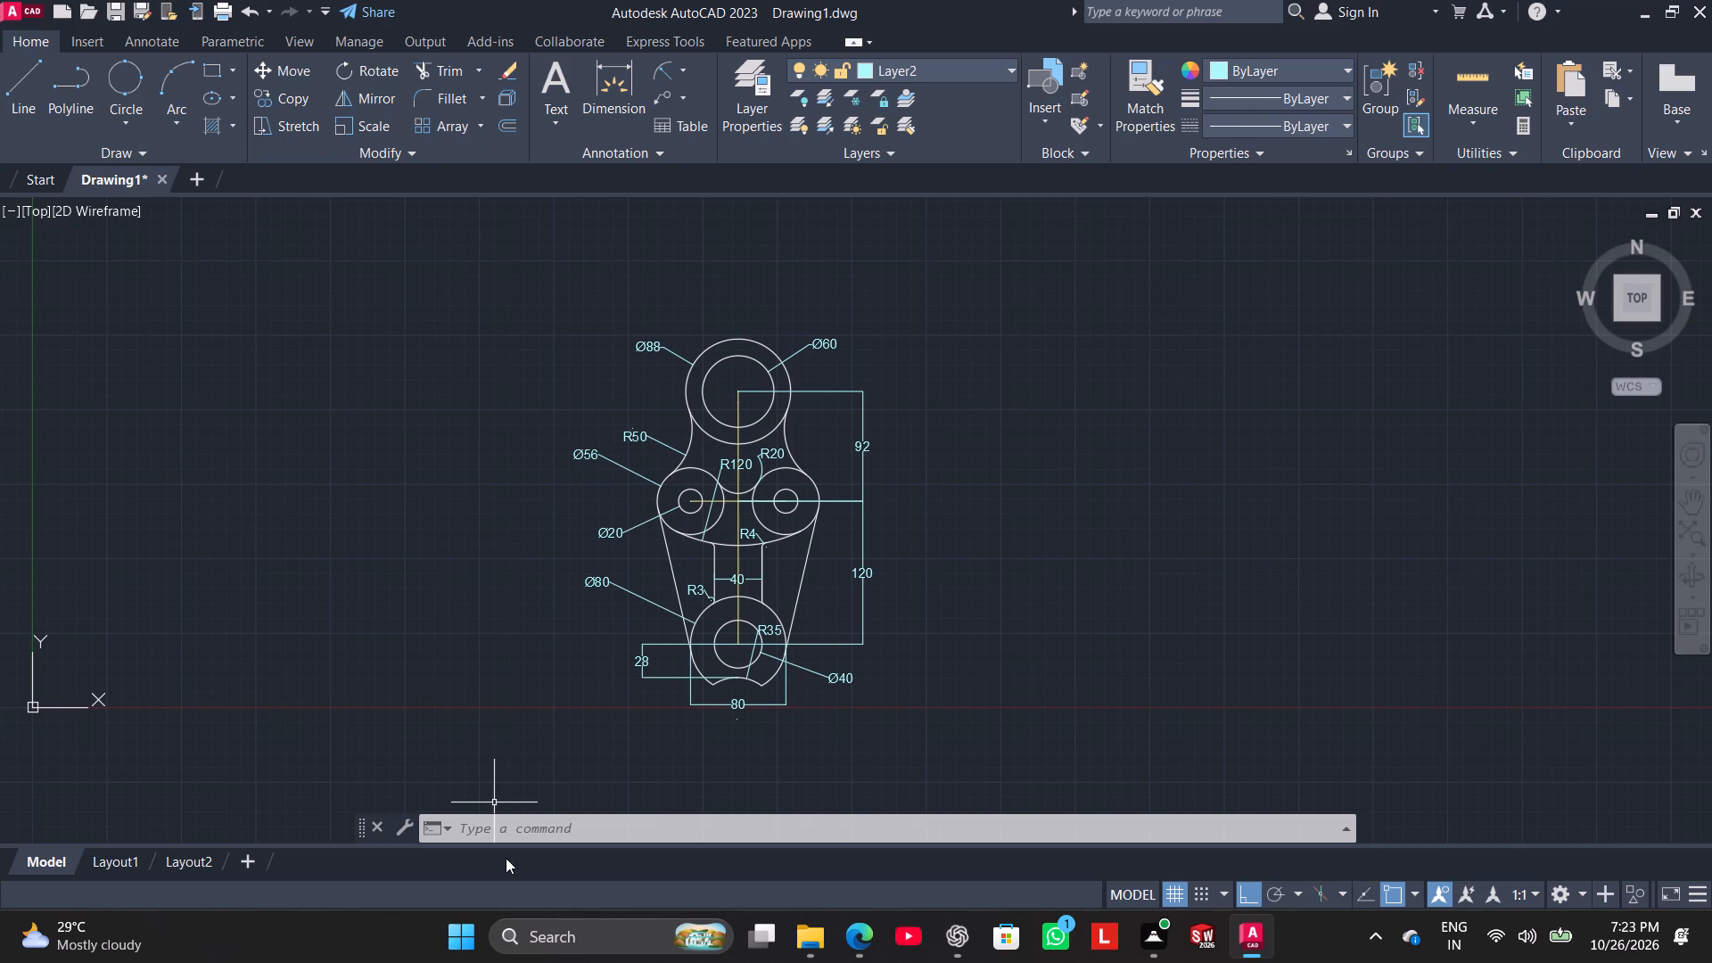
Turn off command logging with LOGFILEOFF.
click(547, 831)
text(log)
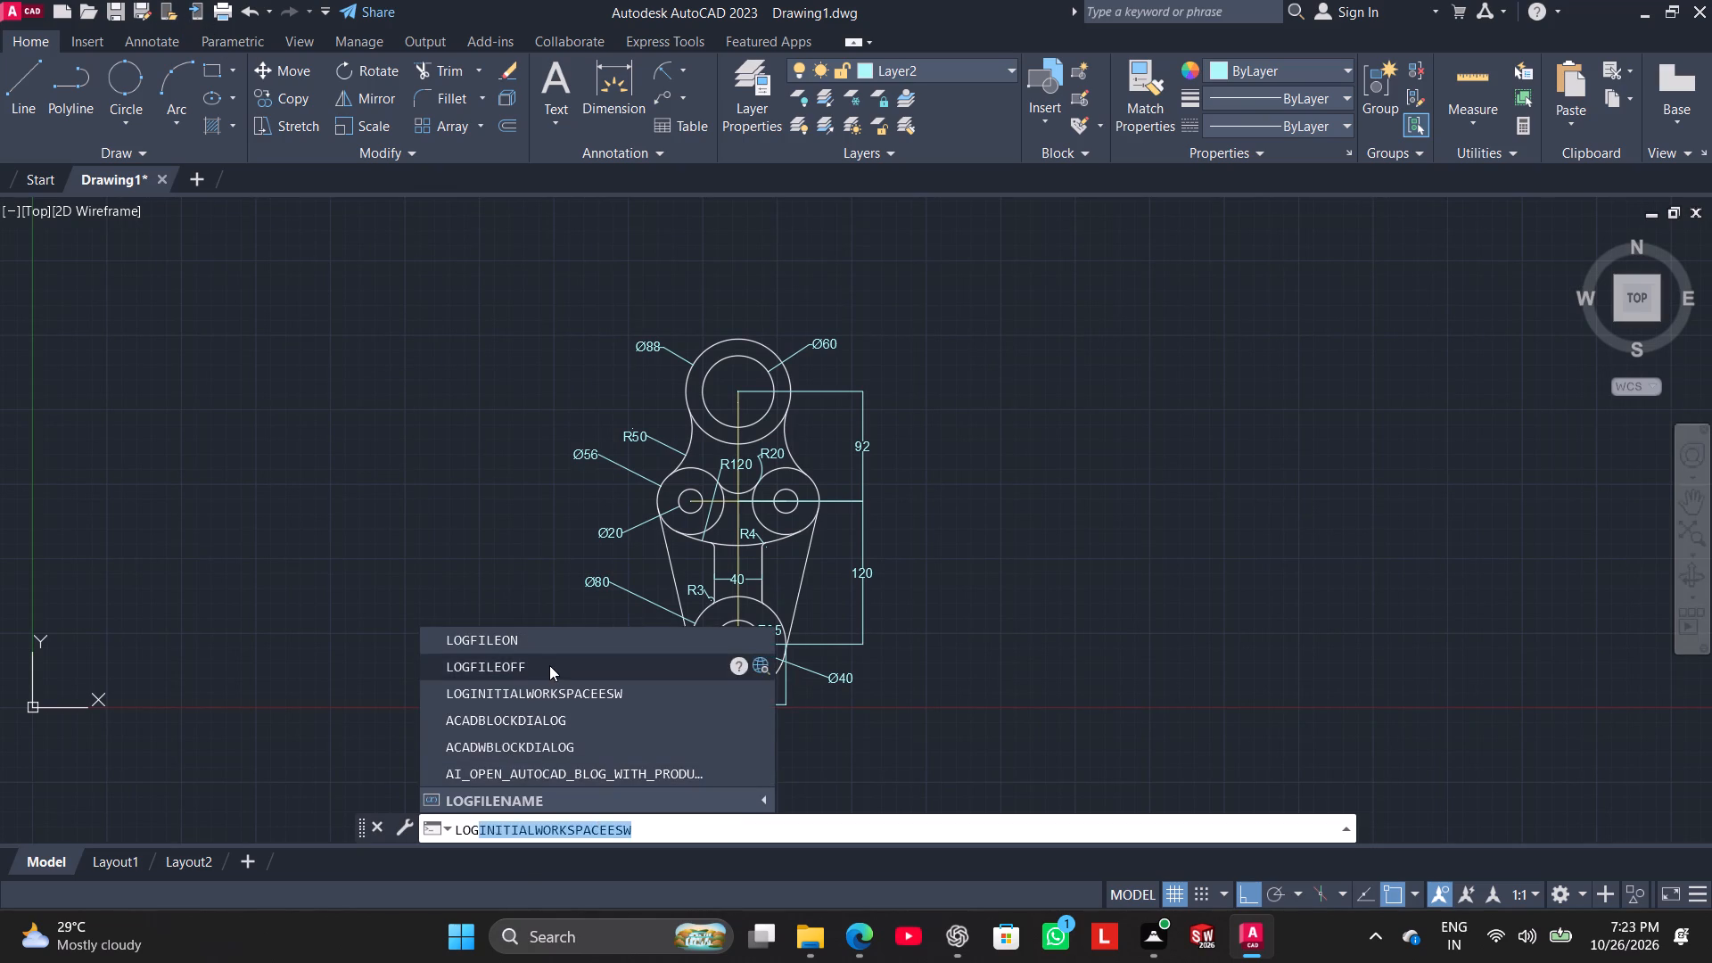
click(549, 665)
Save the drawing as Twin Roller Support Bracket in the Worked folder inside CC Symbiosis Intern.
click(115, 4)
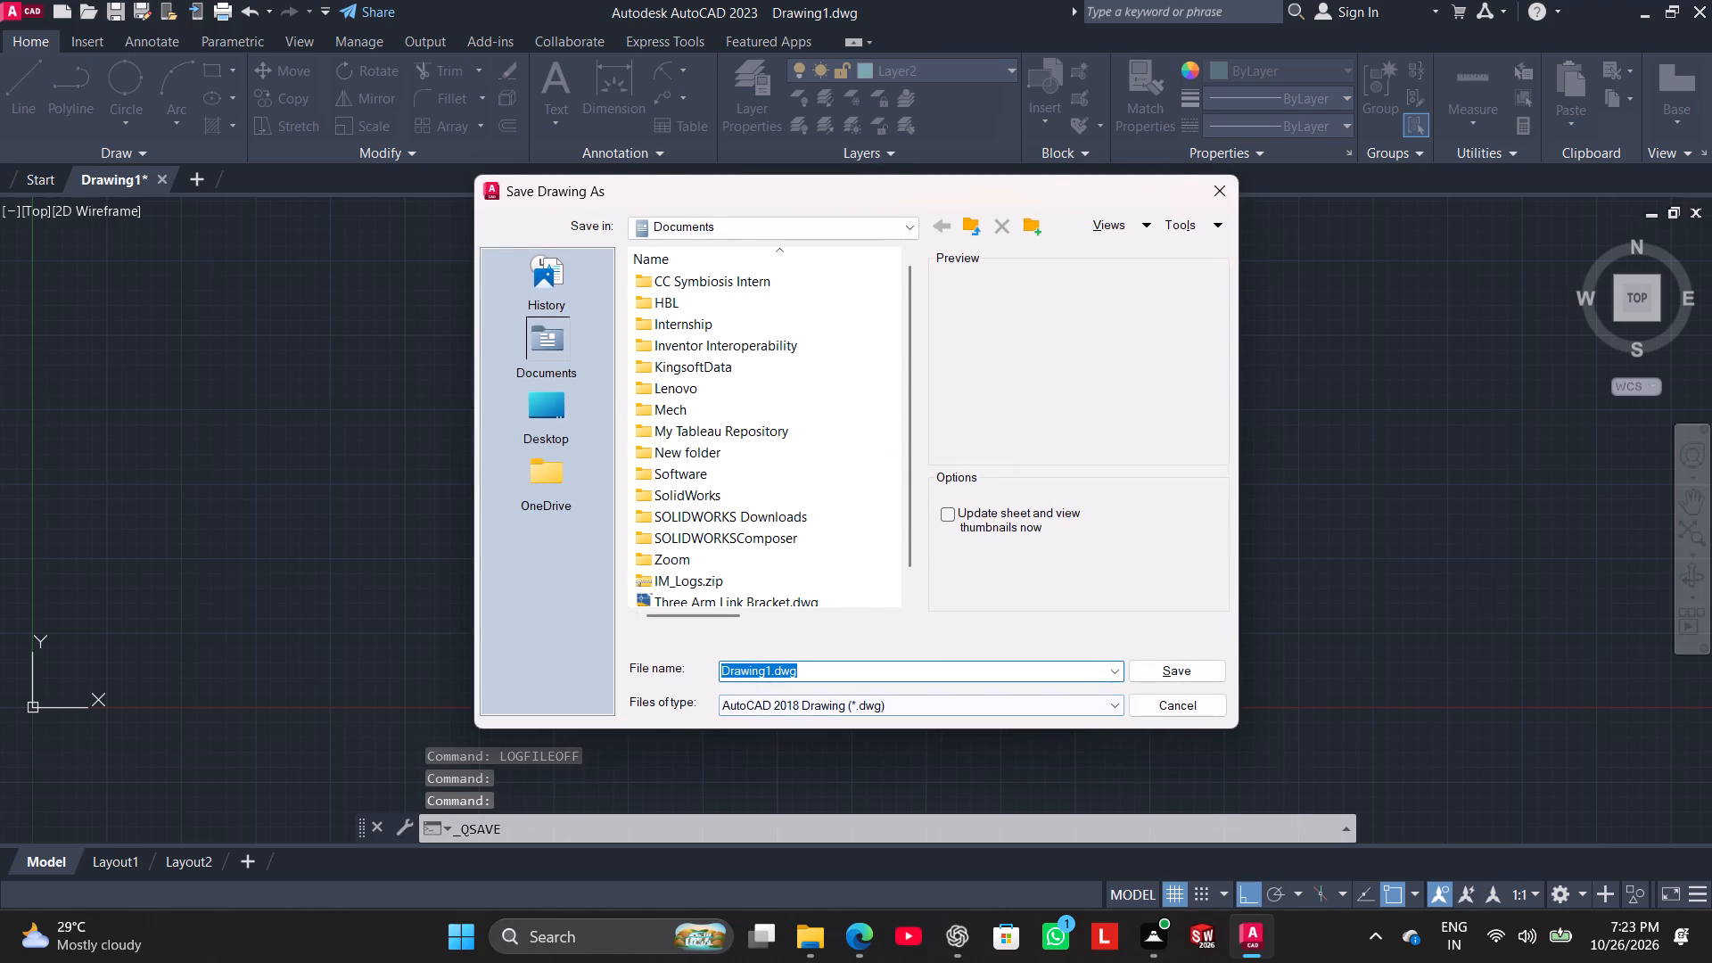
key(ctrl+v)
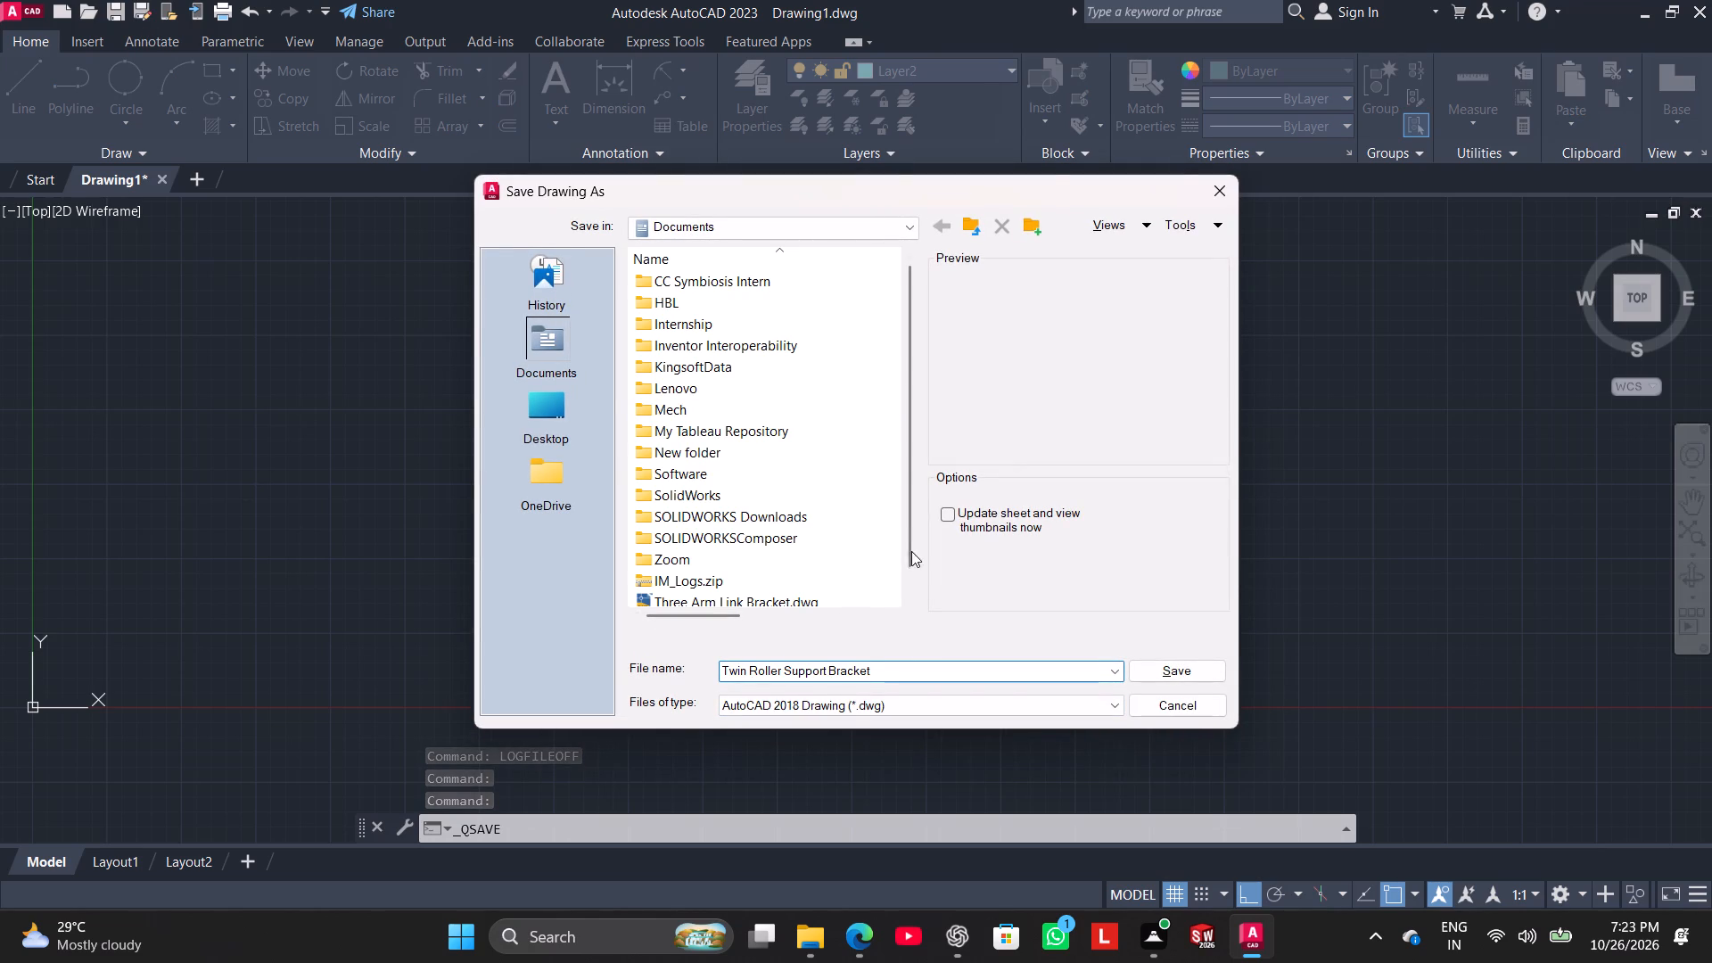
drag(912, 389, 919, 424)
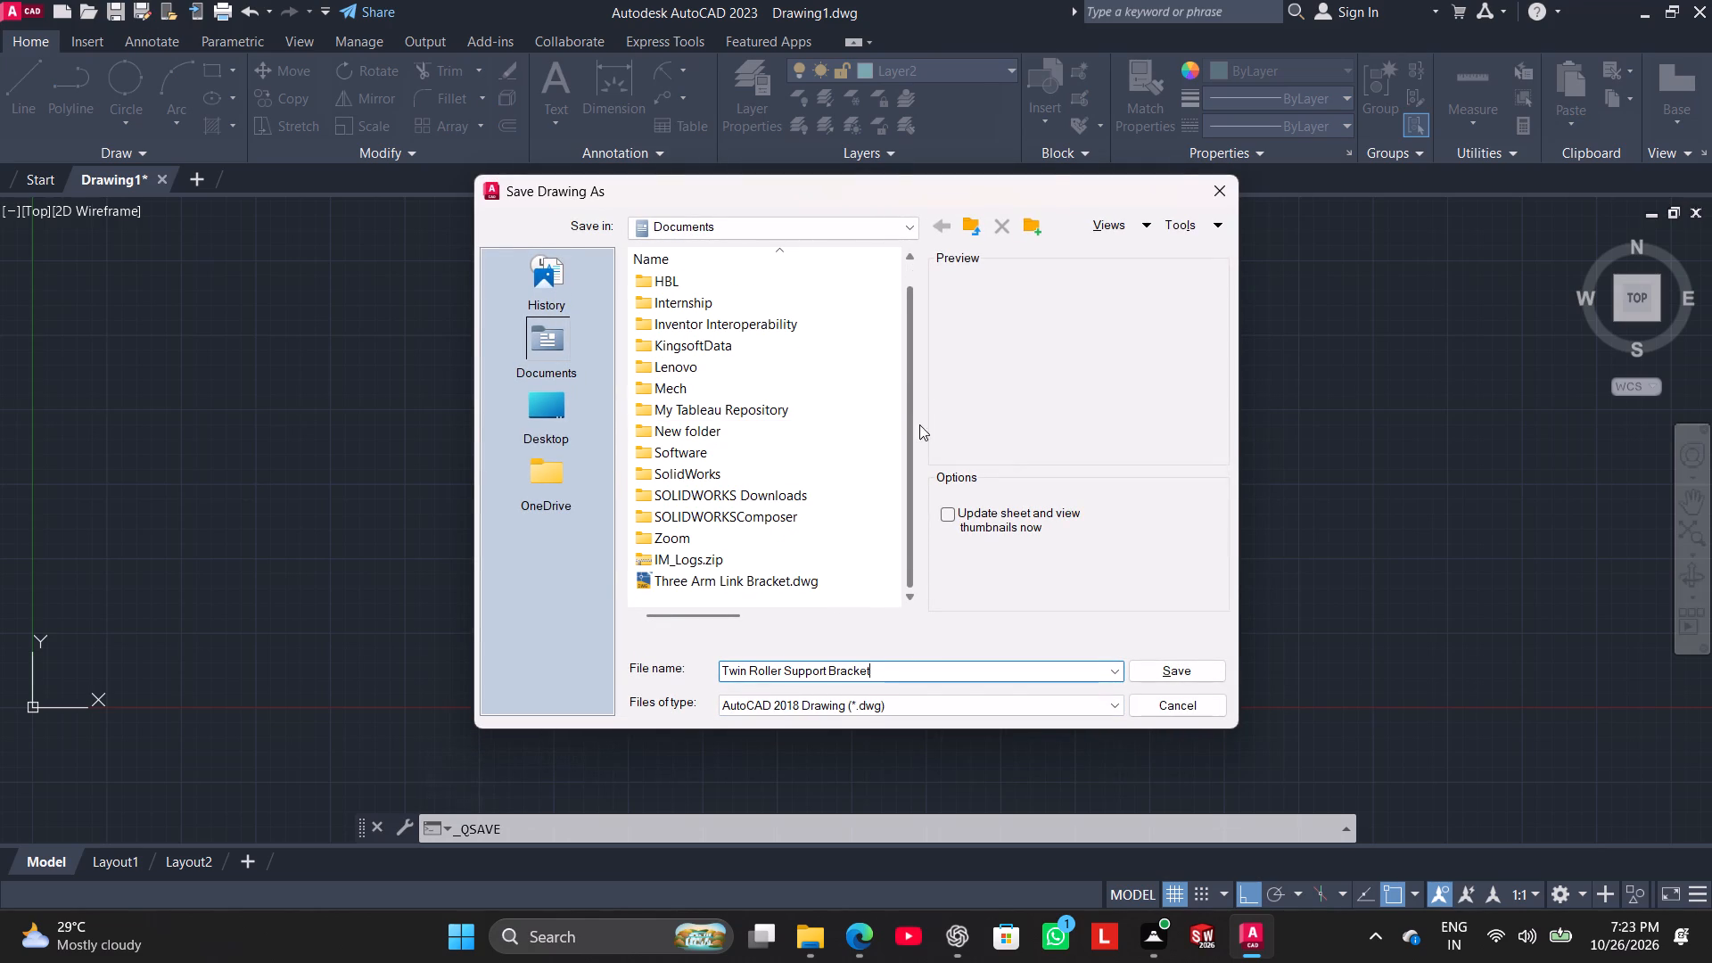
drag(919, 424, 925, 471)
scroll(794, 341, up, 2)
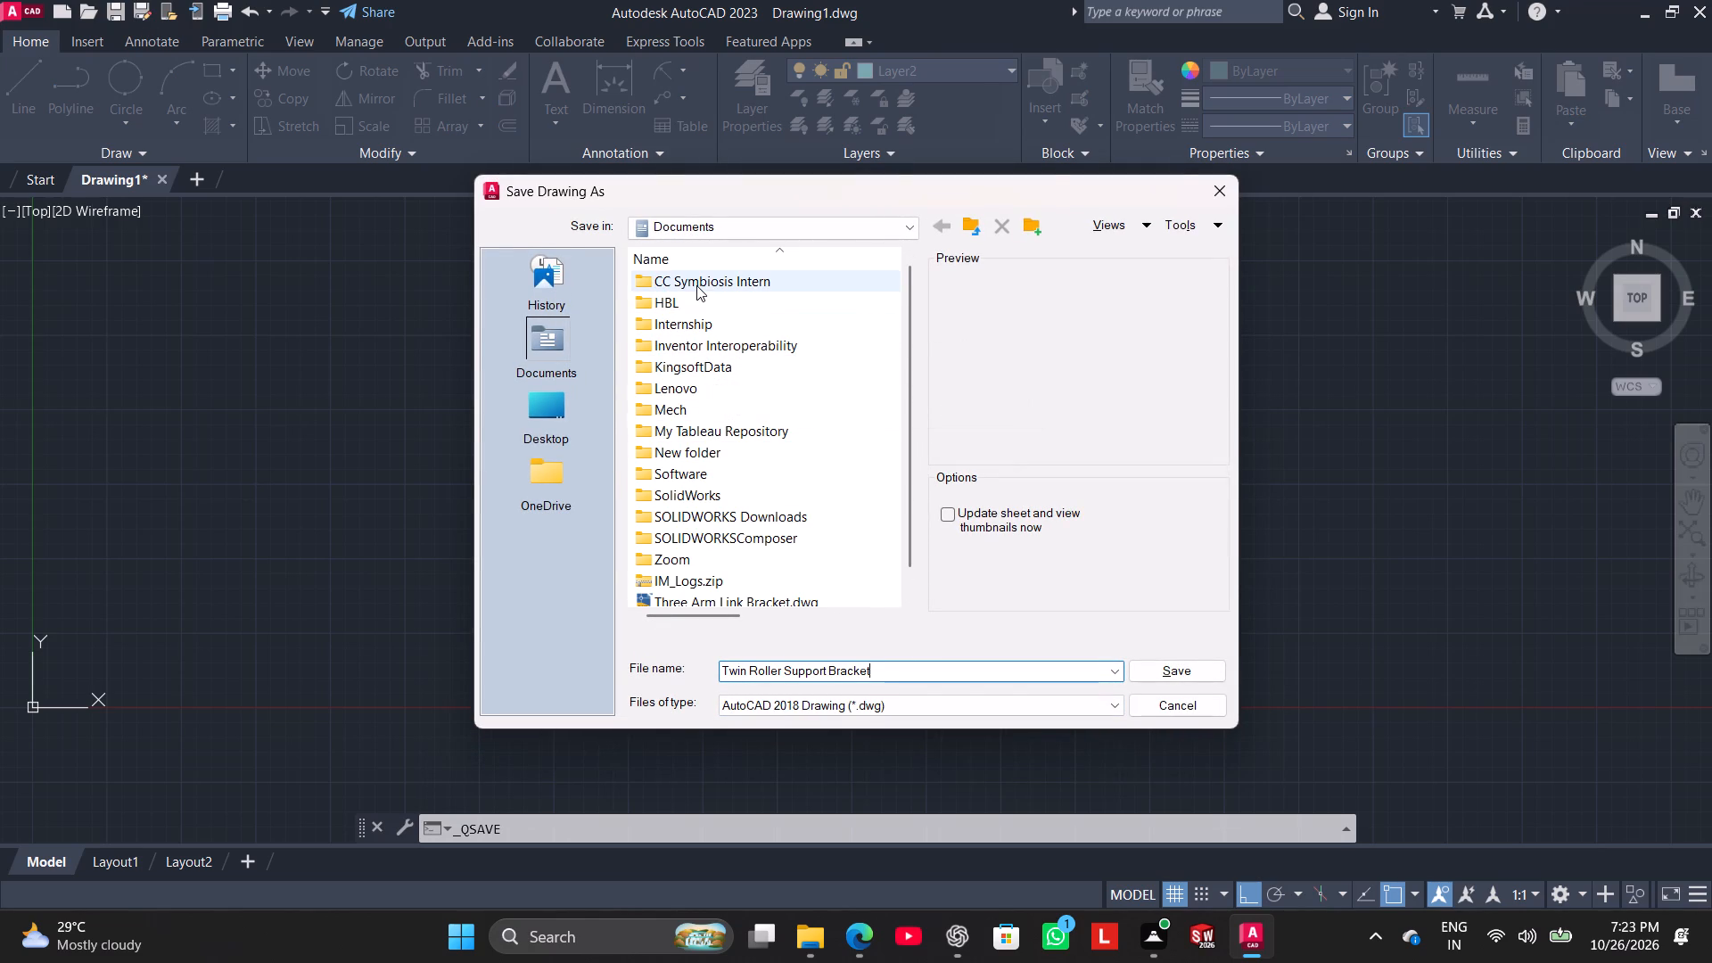
click(696, 285)
click(696, 285)
click(696, 285)
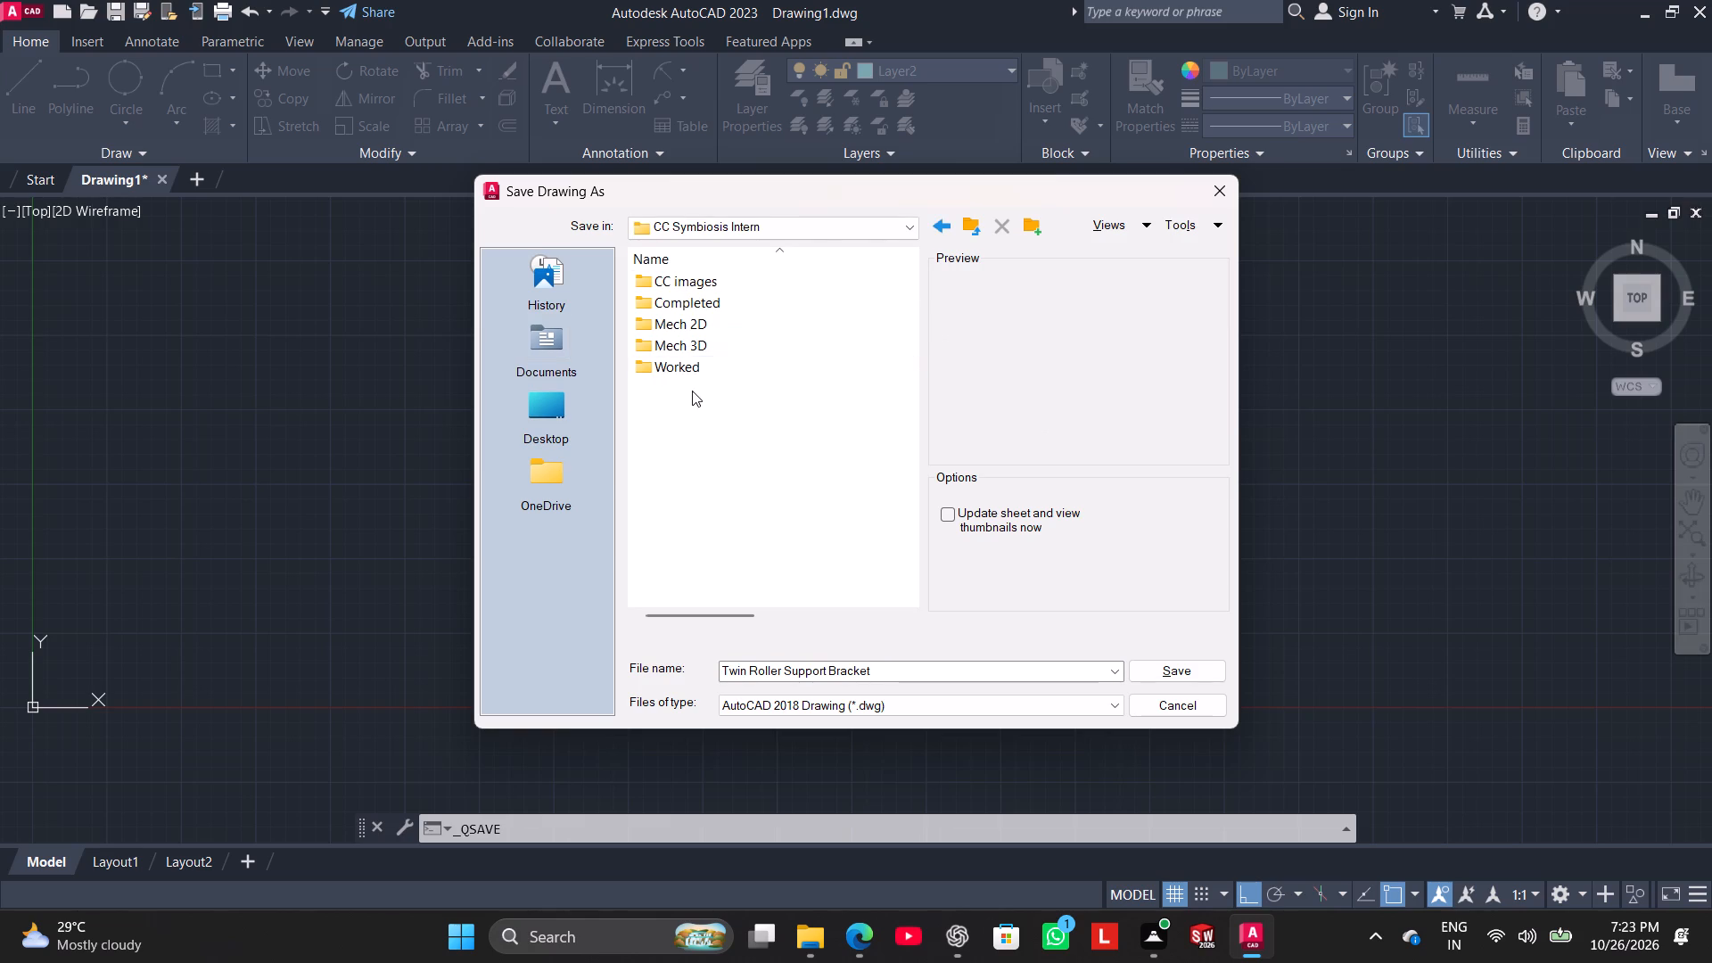
double_click(694, 375)
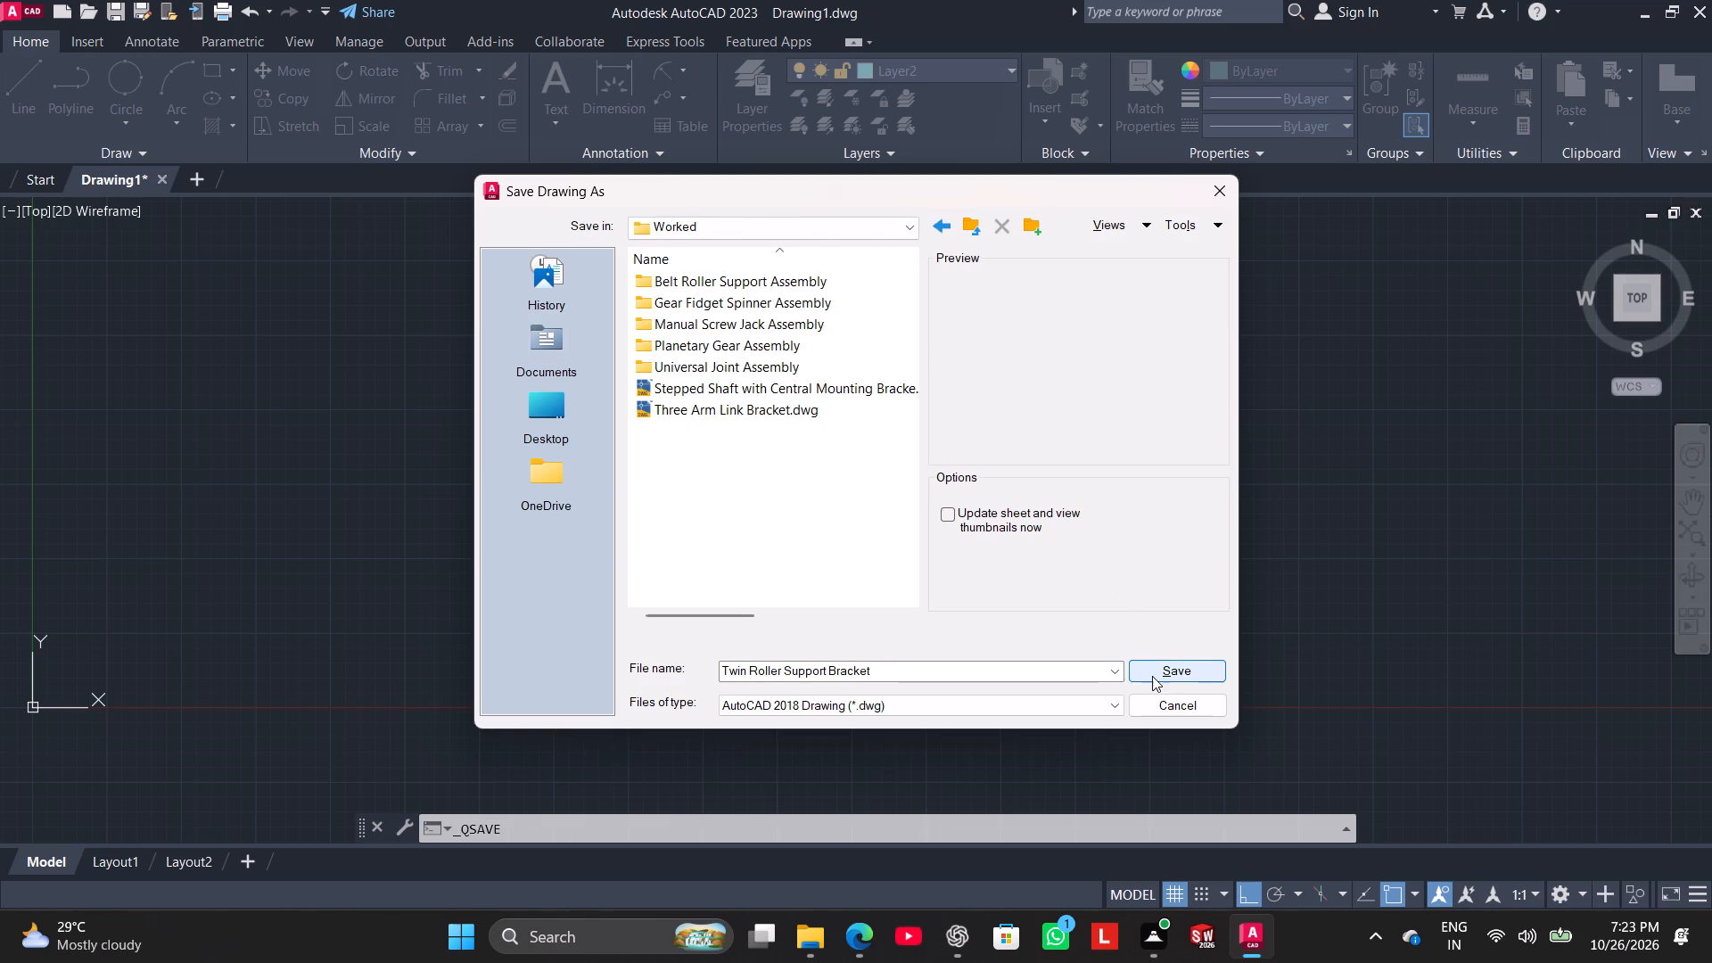
click(1160, 671)
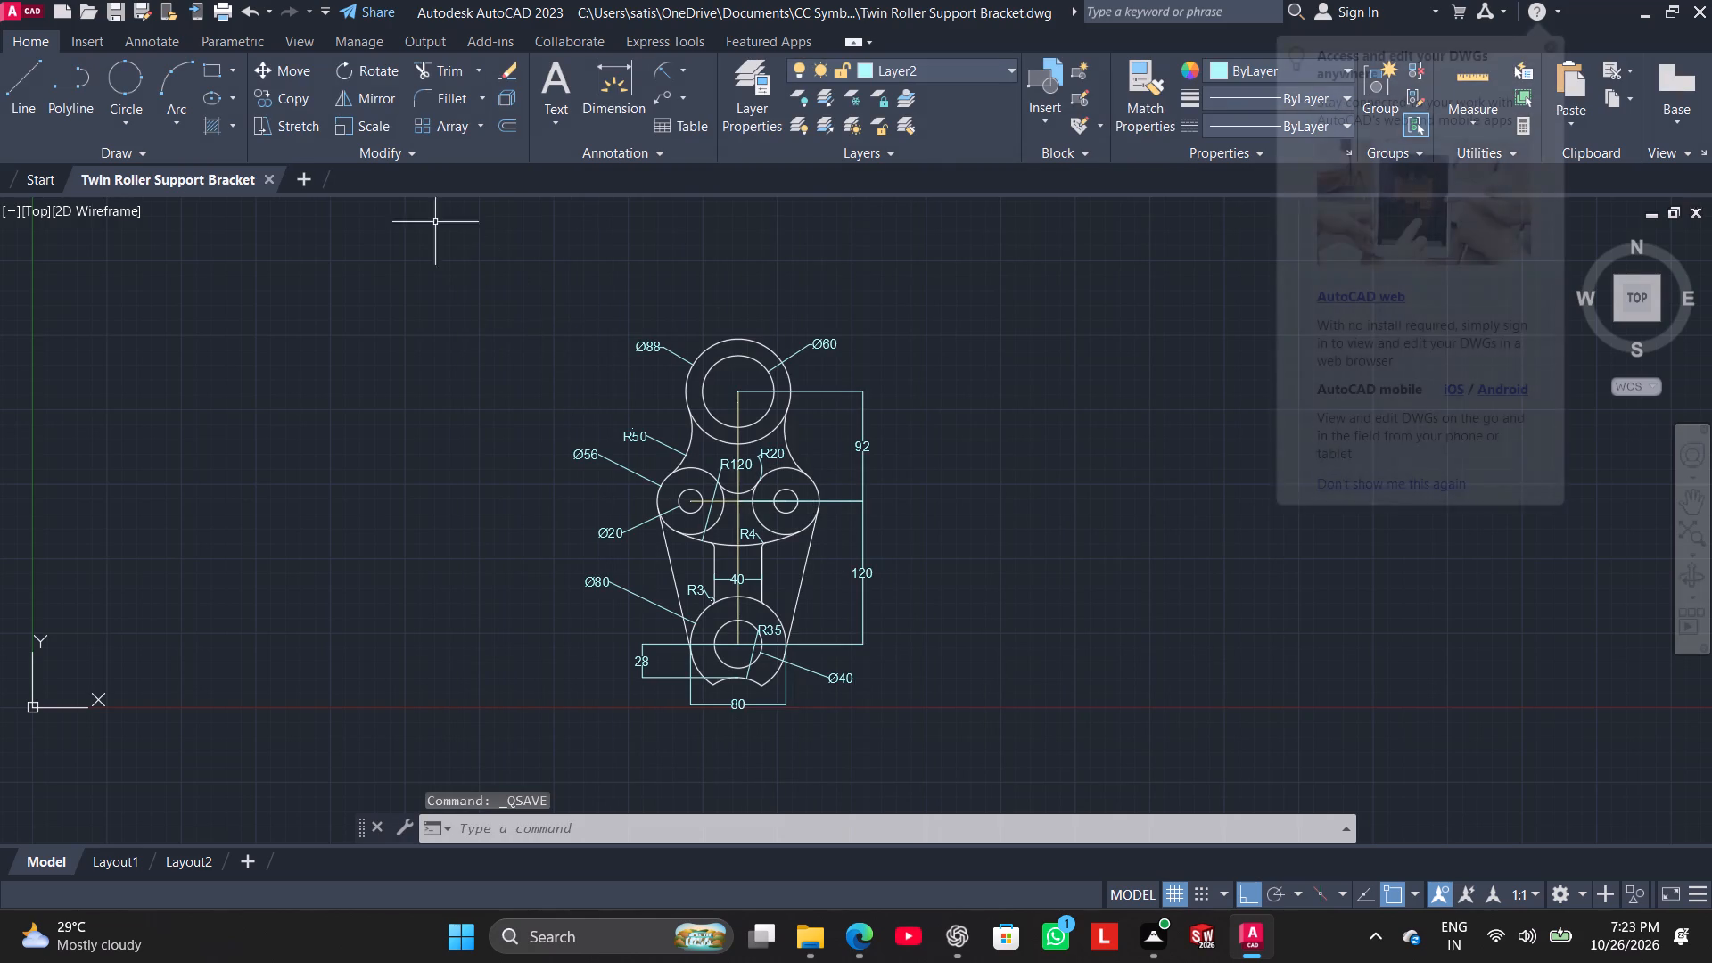
Set up a plot using the DWG To PDF.pc3 plotter and ISO A4 (297.00 x 210.00 MM) paper.
click(225, 10)
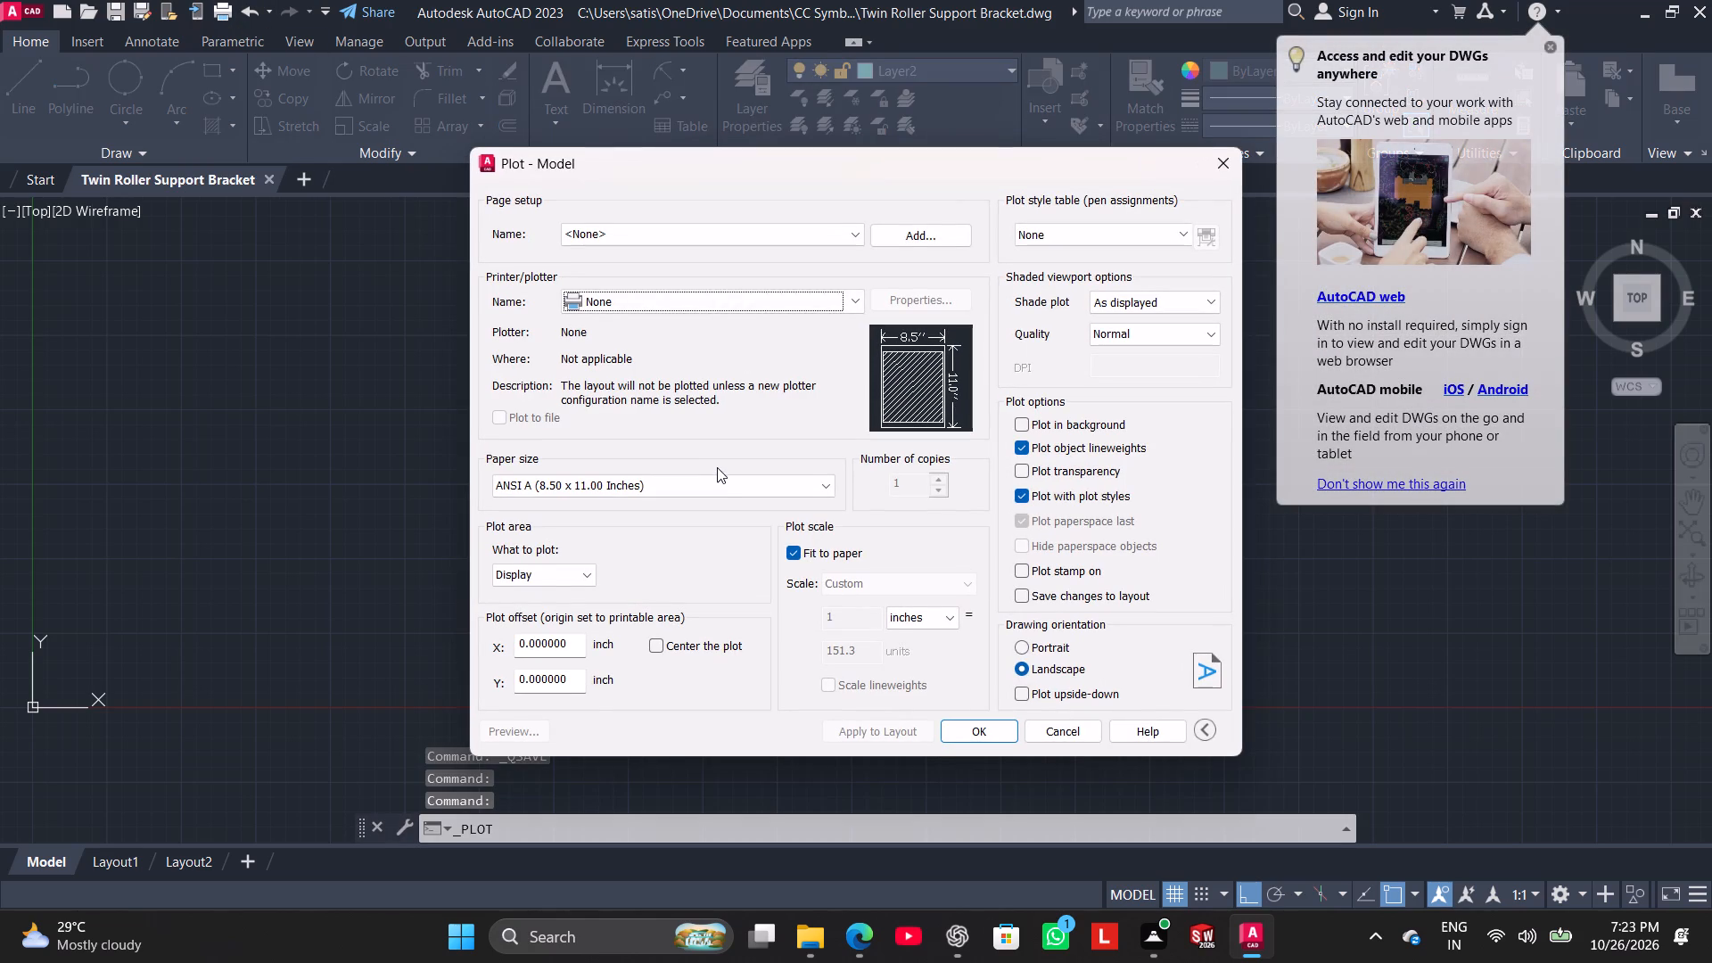
click(781, 292)
click(665, 523)
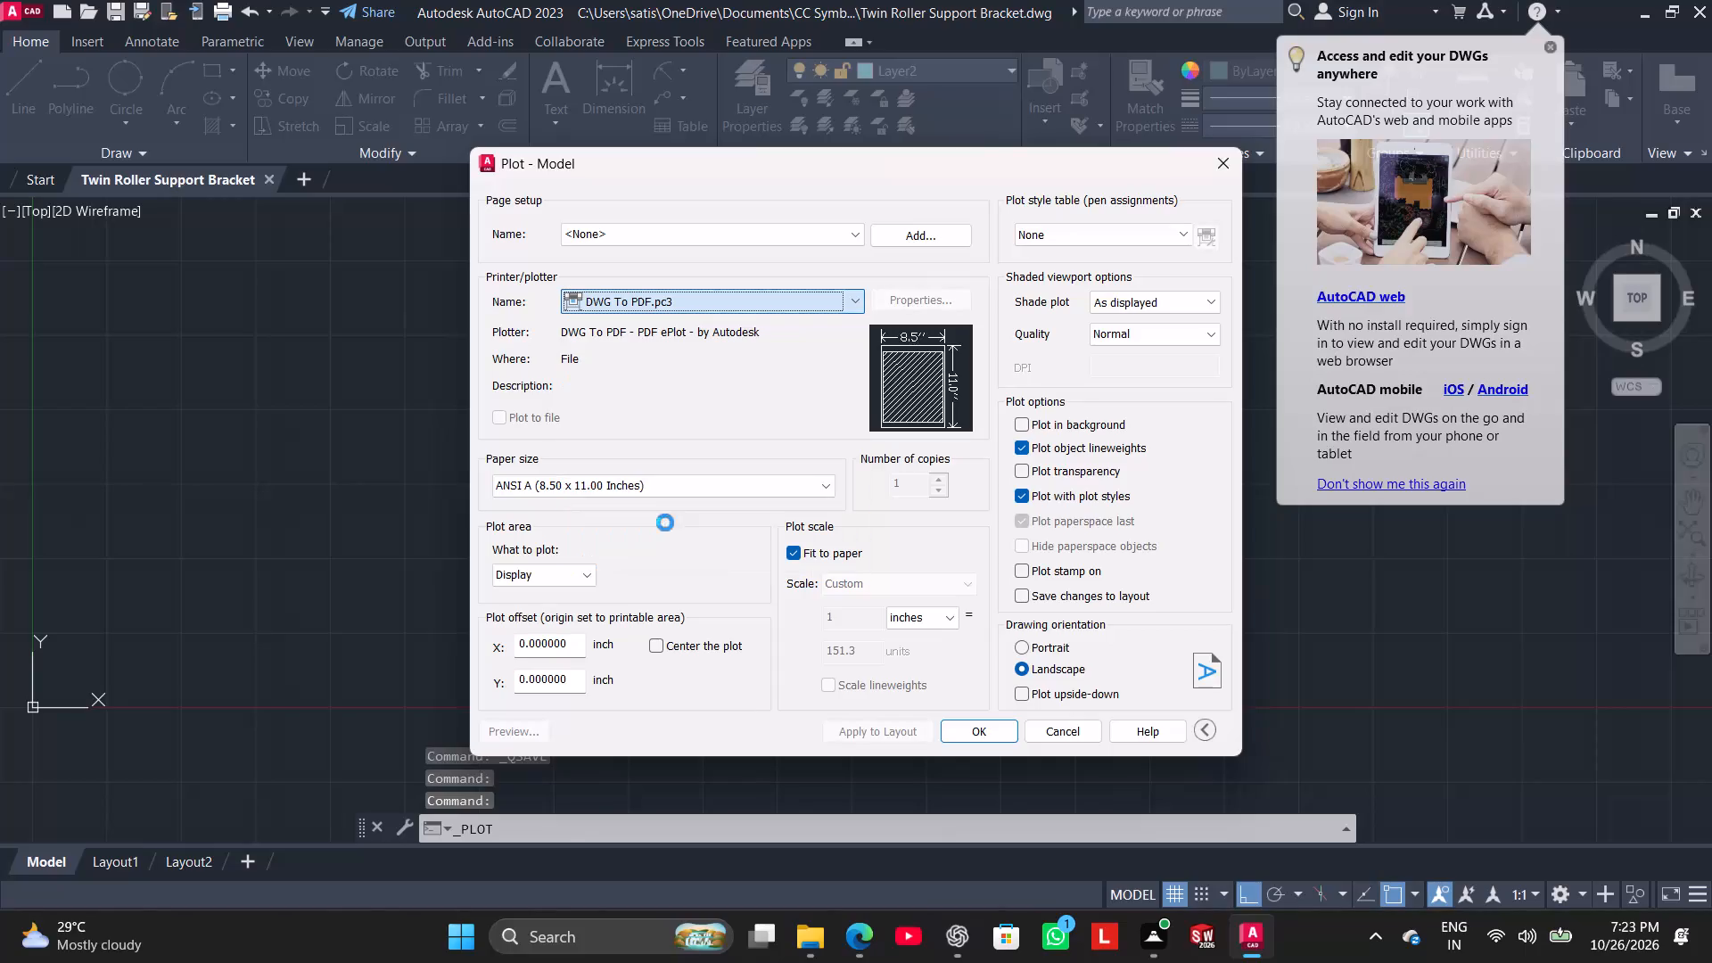
click(646, 487)
scroll(606, 763, down, 1)
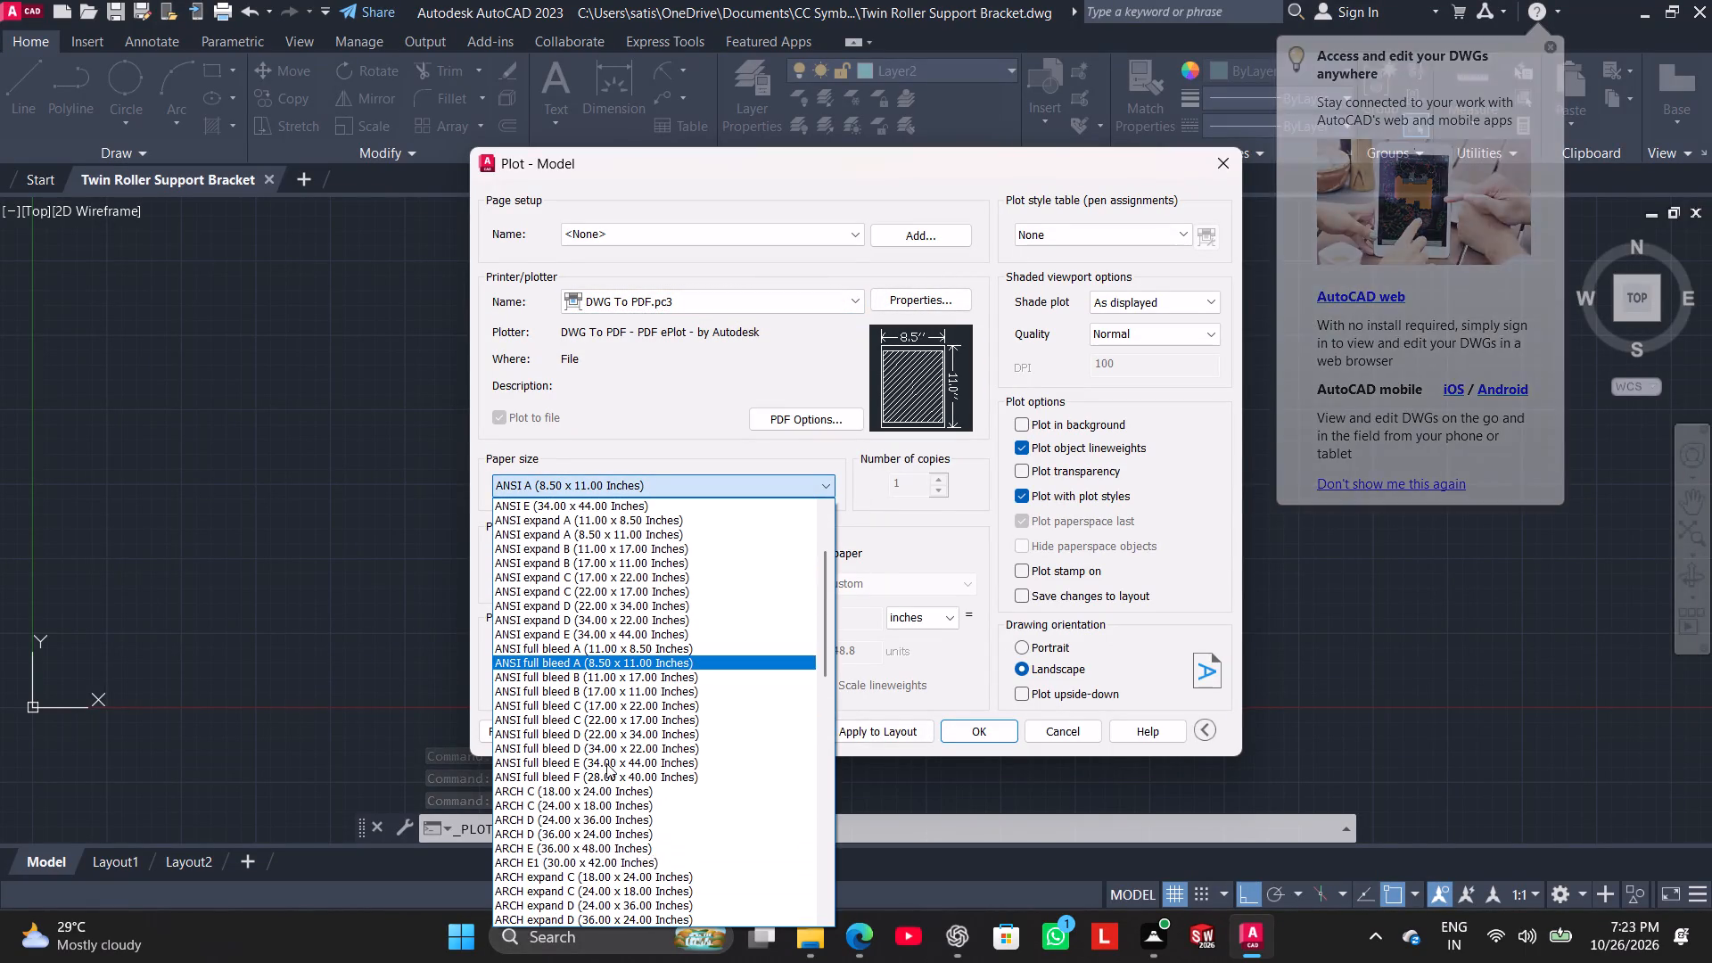
scroll(606, 763, down, 5)
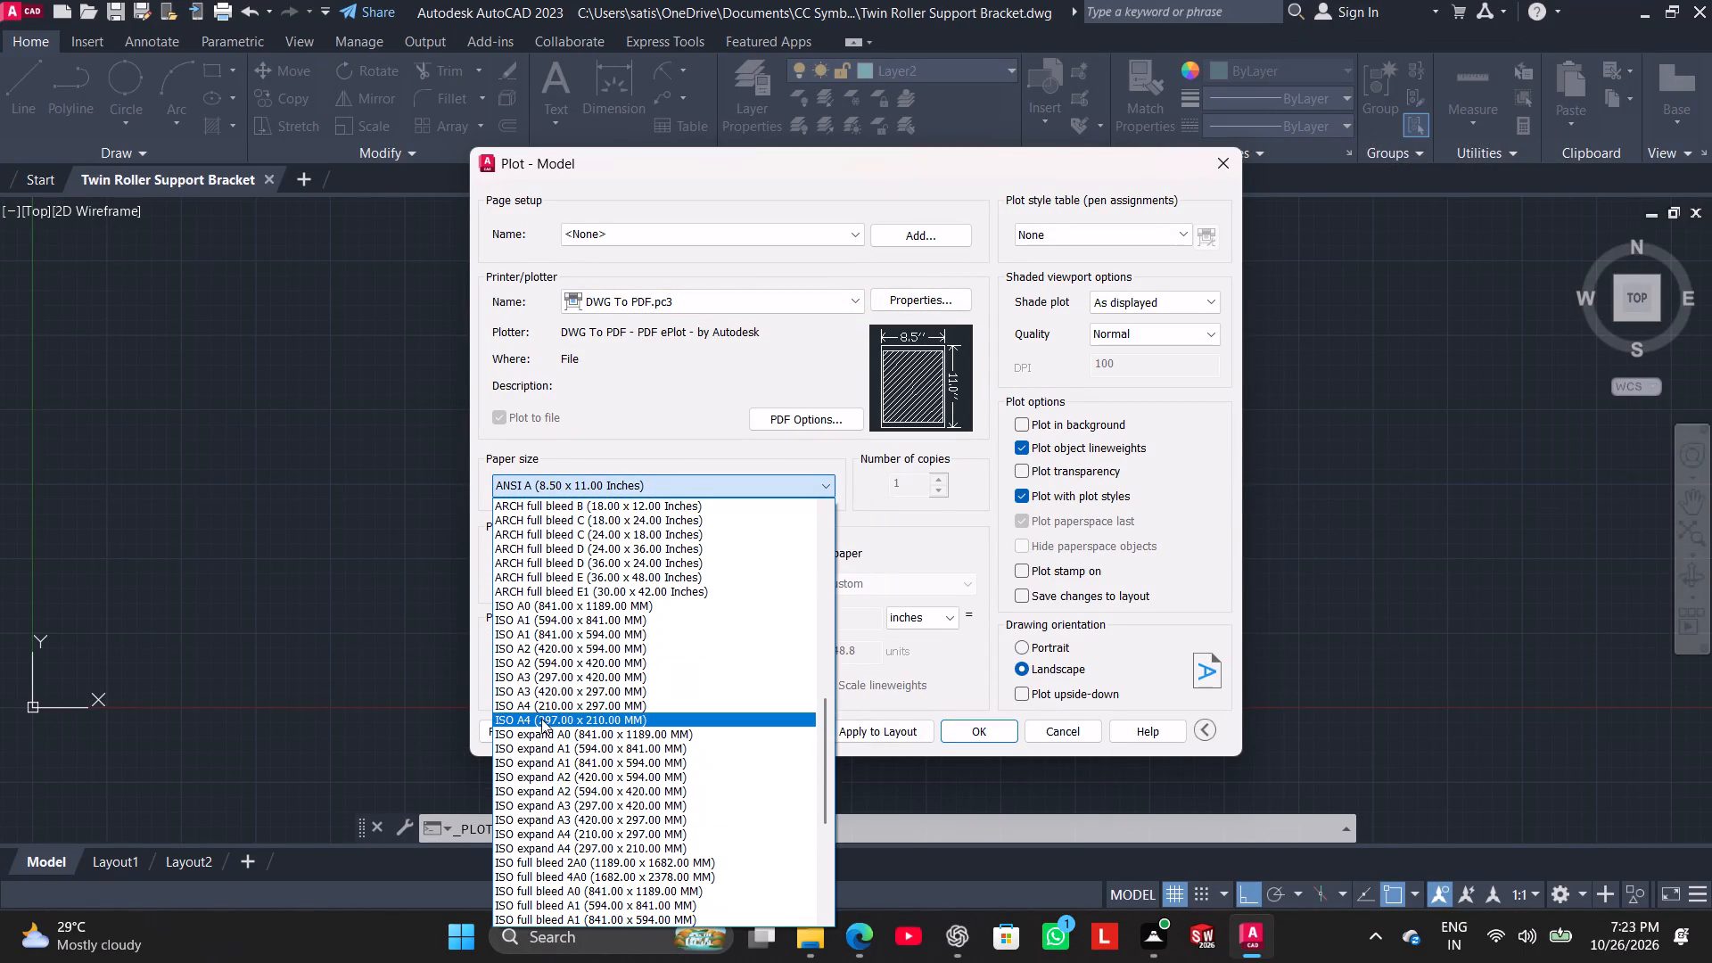
click(556, 720)
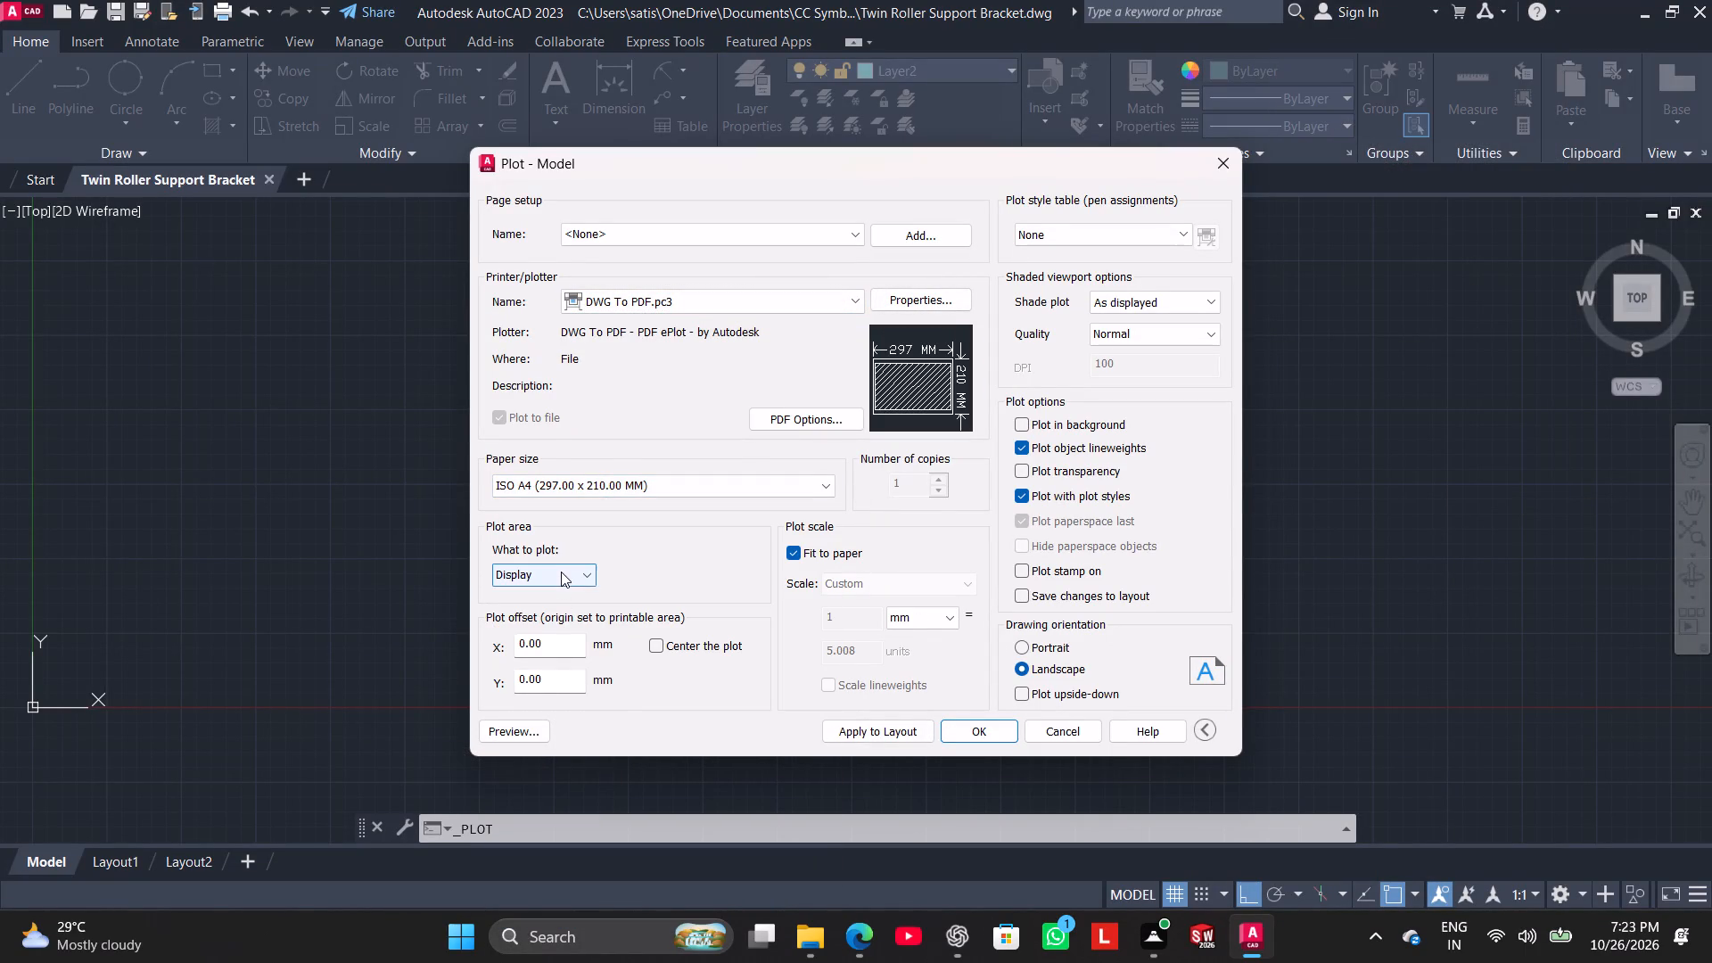
Set the plot area to a window enclosing the whole dimensioned part with a margin around it.
click(561, 572)
click(554, 640)
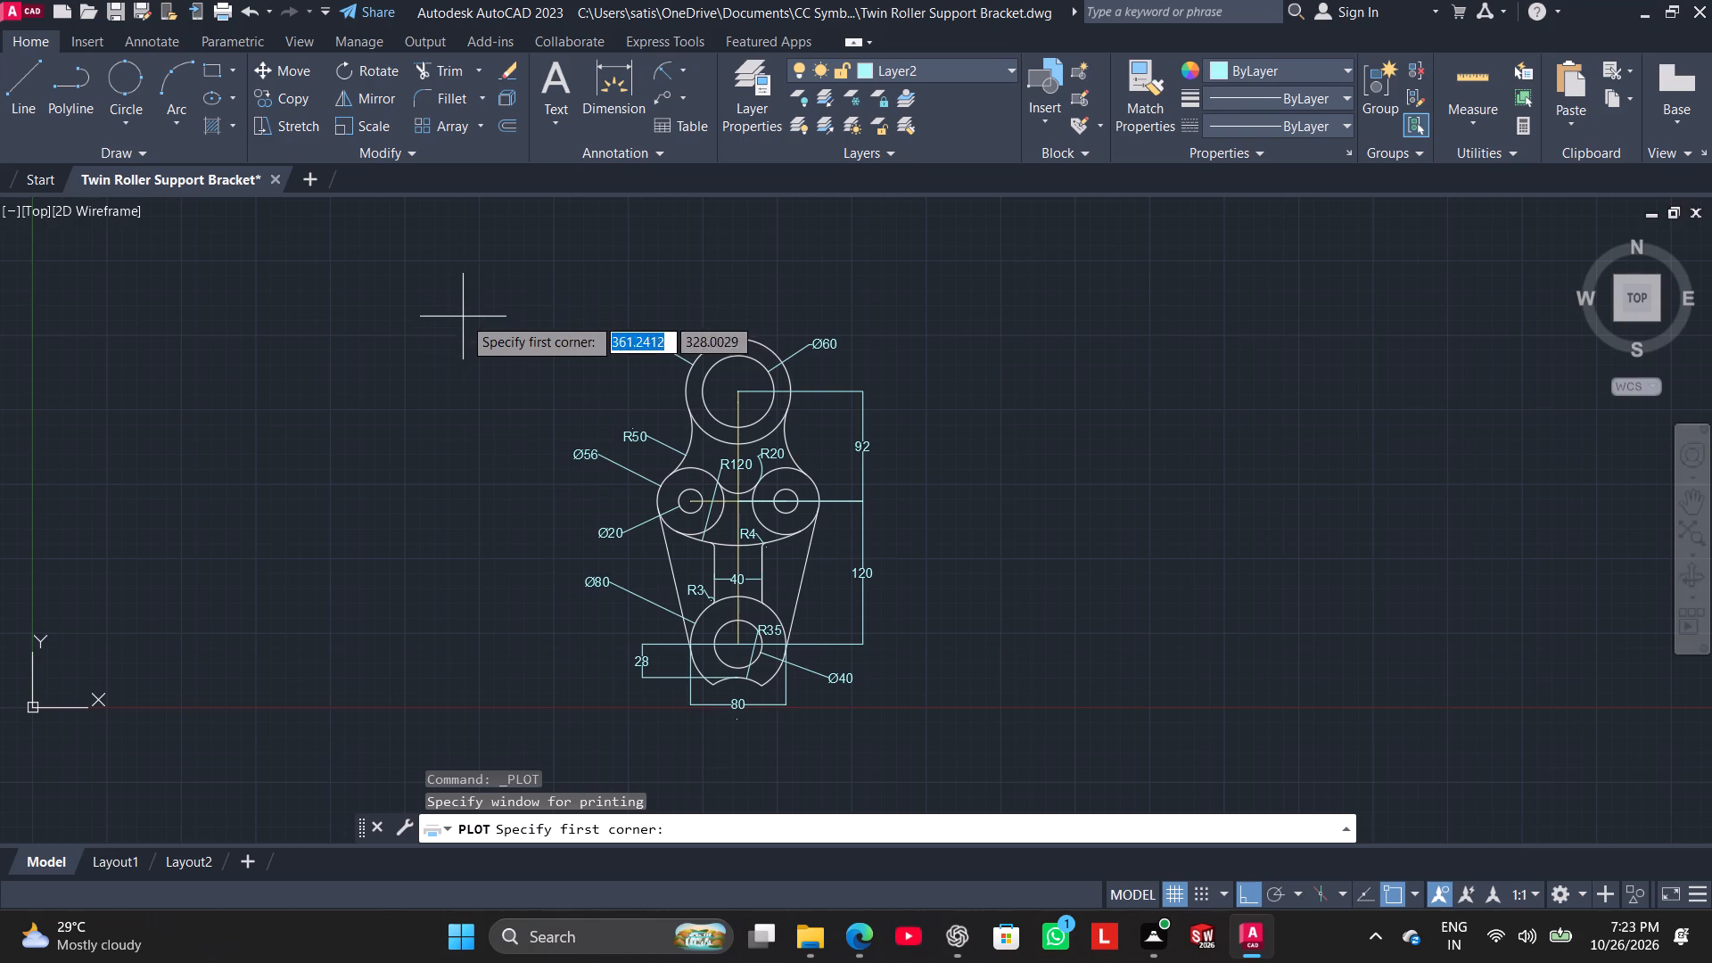
click(485, 325)
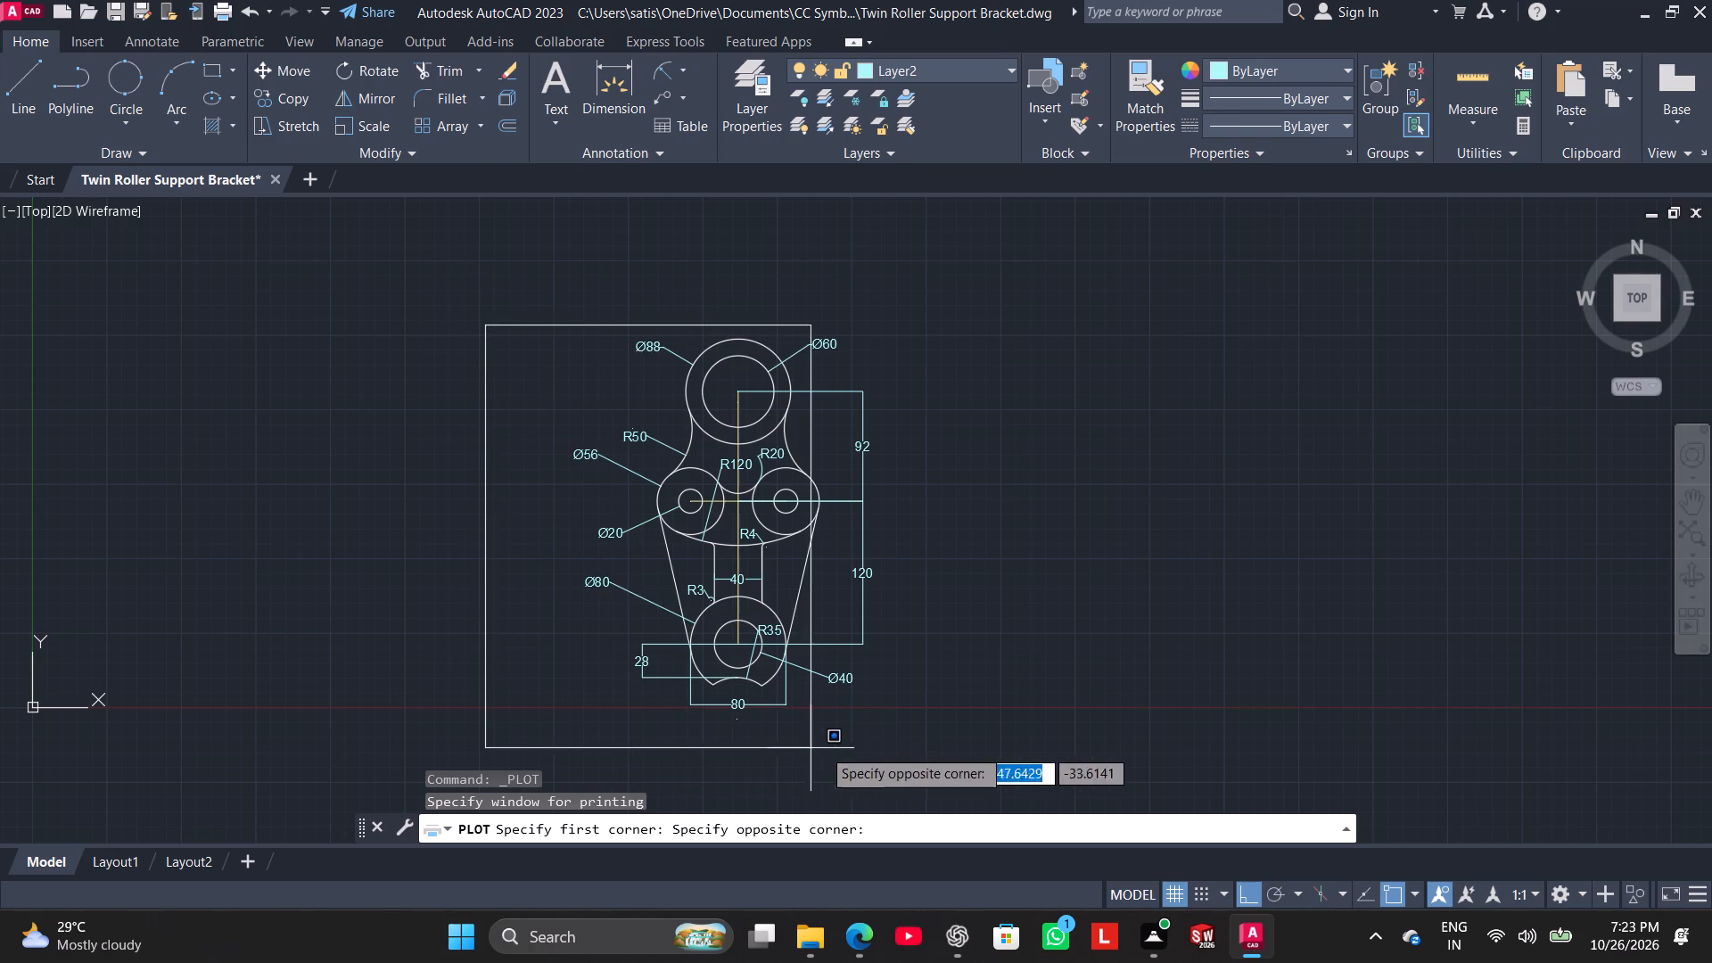
click(973, 738)
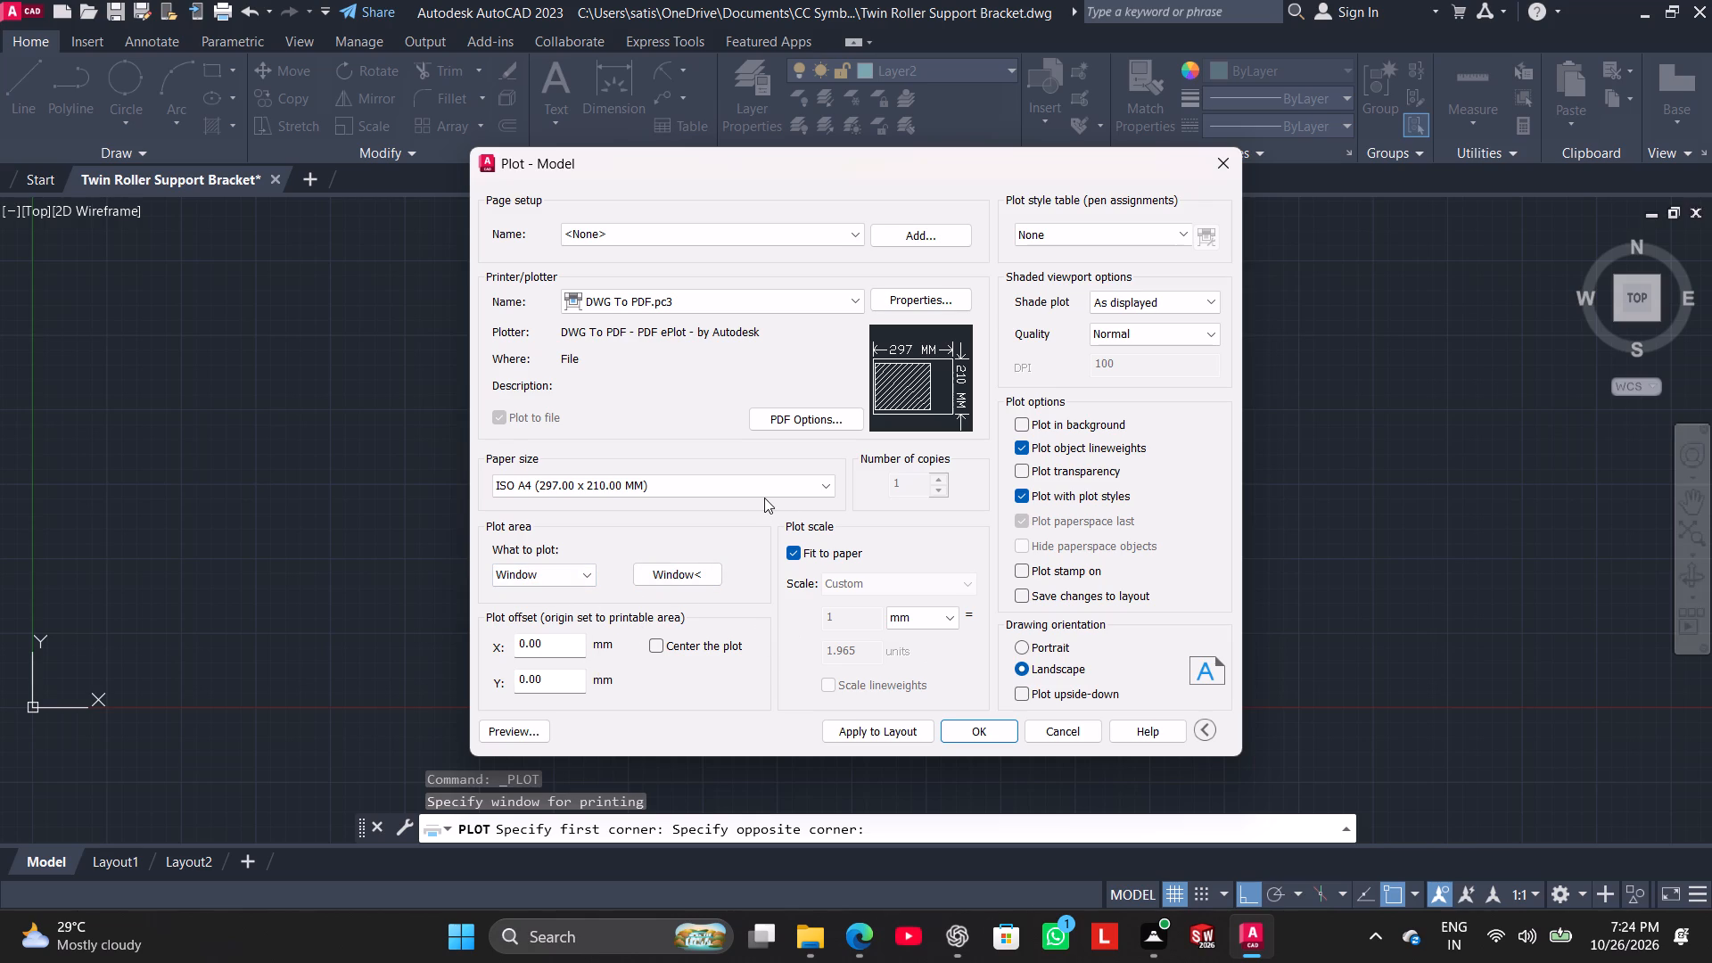
Center the plot on the sheet in Landscape orientation and accept the plot settings.
click(654, 644)
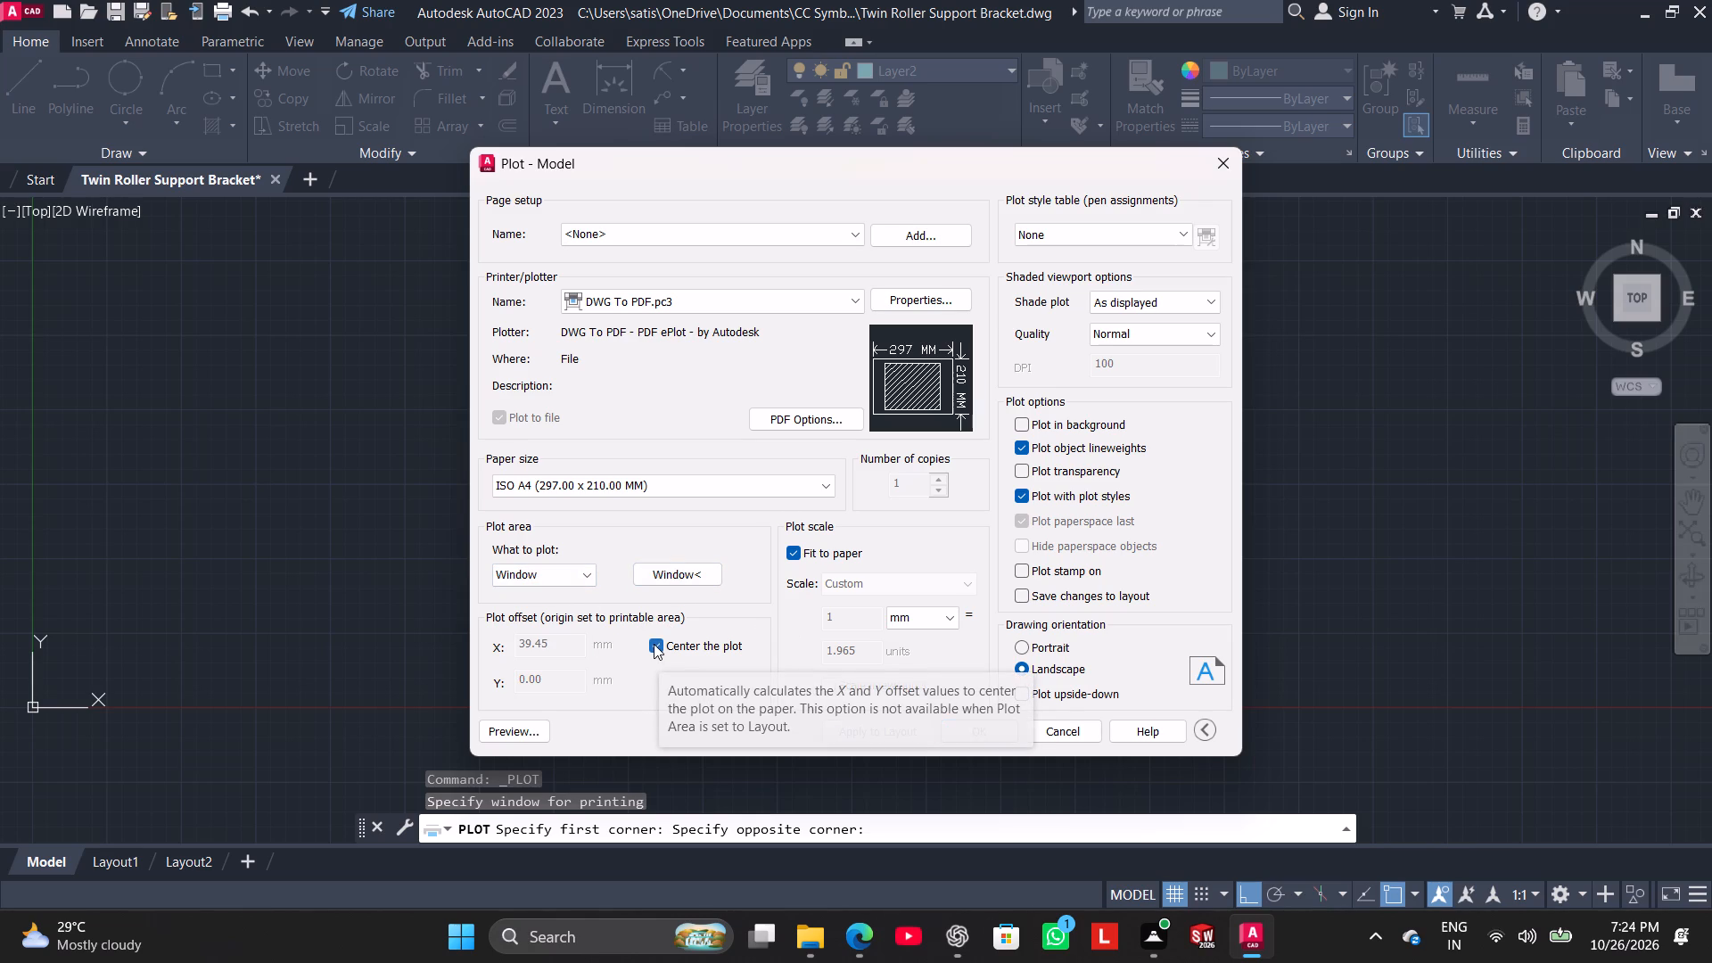
click(1023, 651)
click(1023, 671)
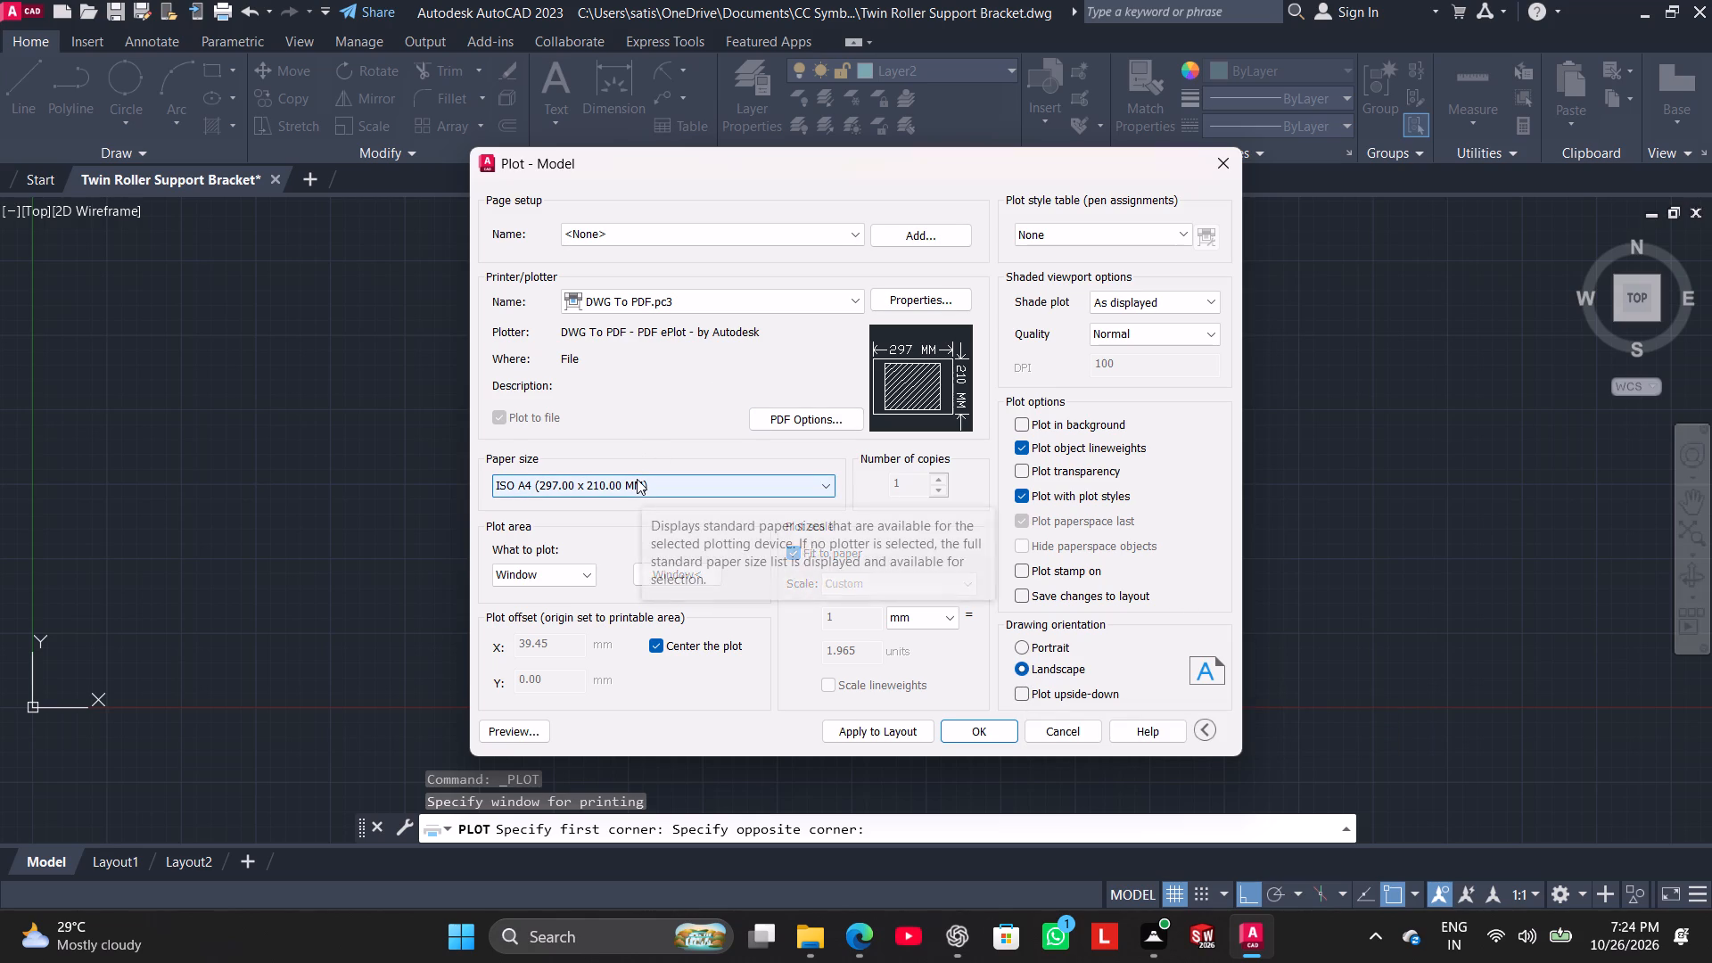
click(996, 732)
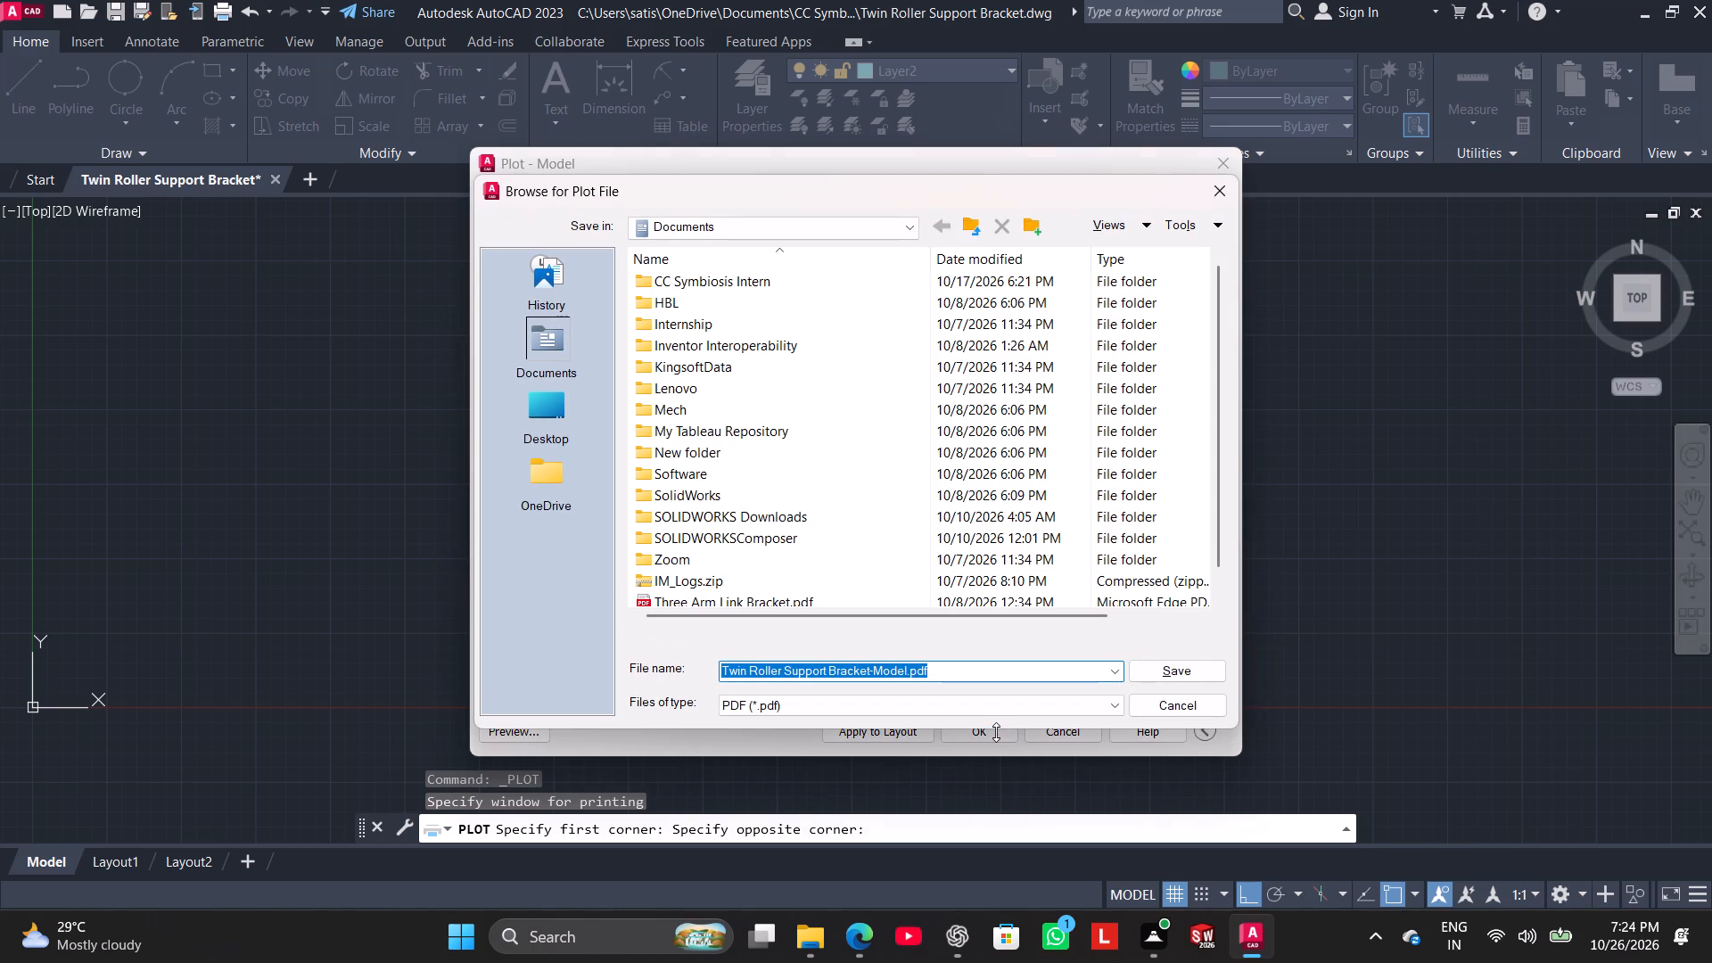
Save the plot as Twin Roller Support Bracket-Model.pdf in the Worked folder inside CC Symbiosis Intern.
double_click(867, 278)
double_click(840, 385)
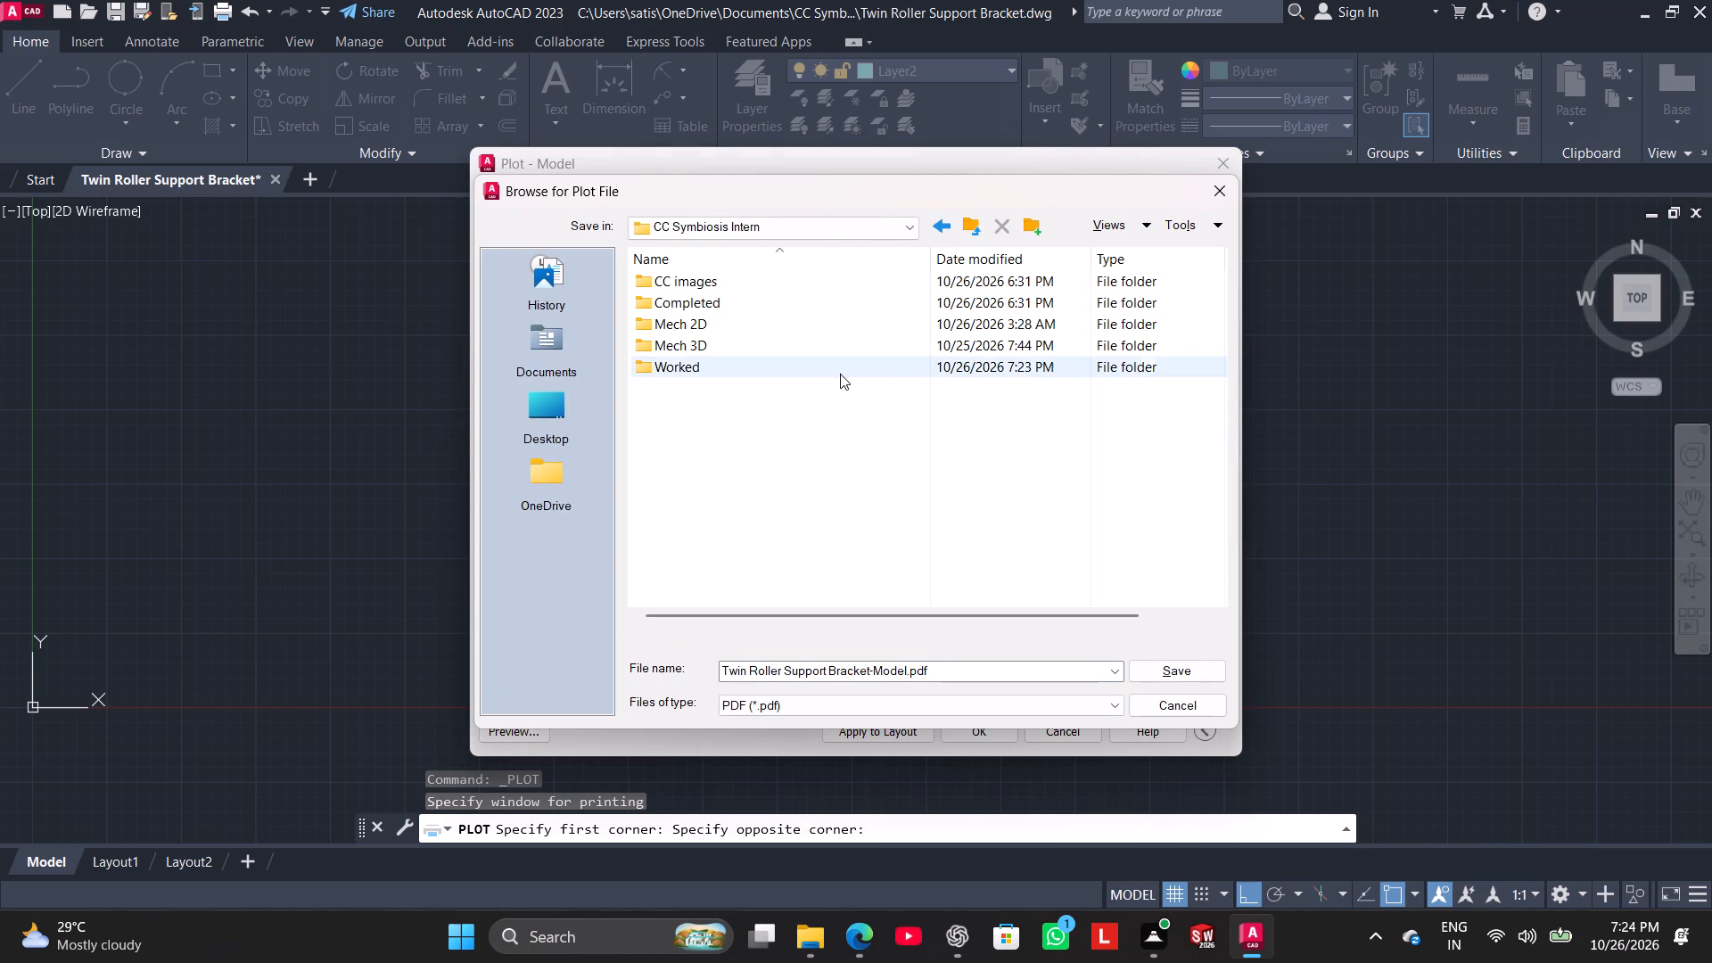
double_click(840, 372)
scroll(1021, 539, down, 6)
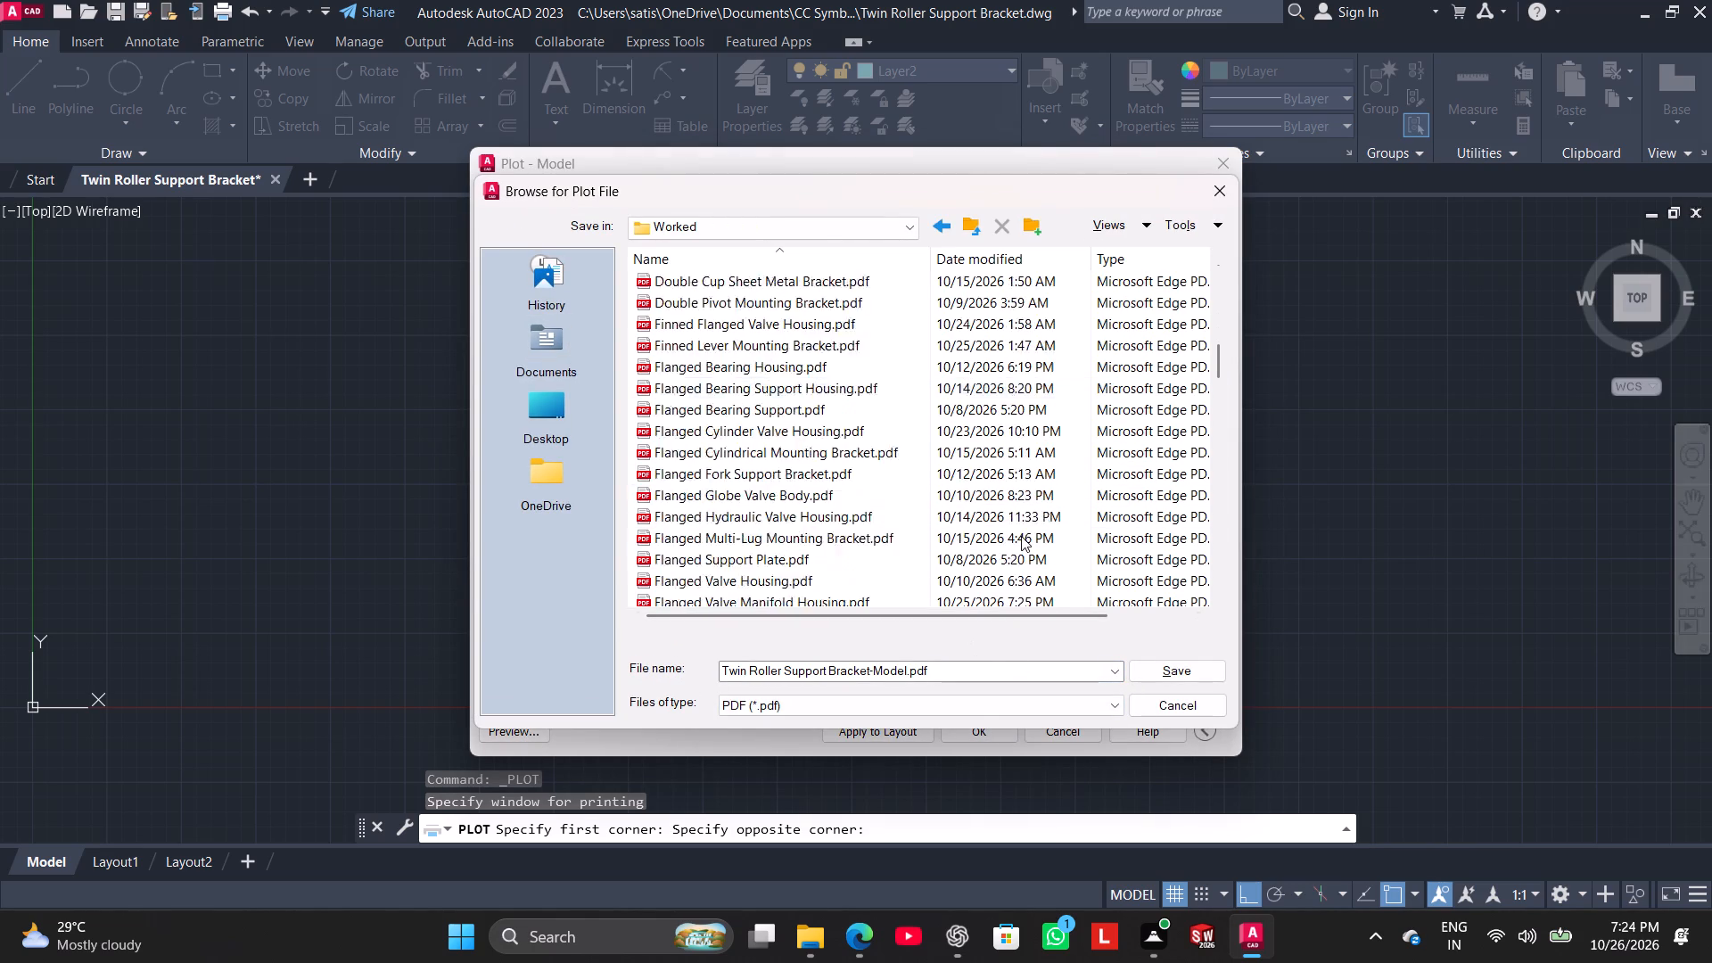
scroll(1021, 536, down, 8)
click(1144, 670)
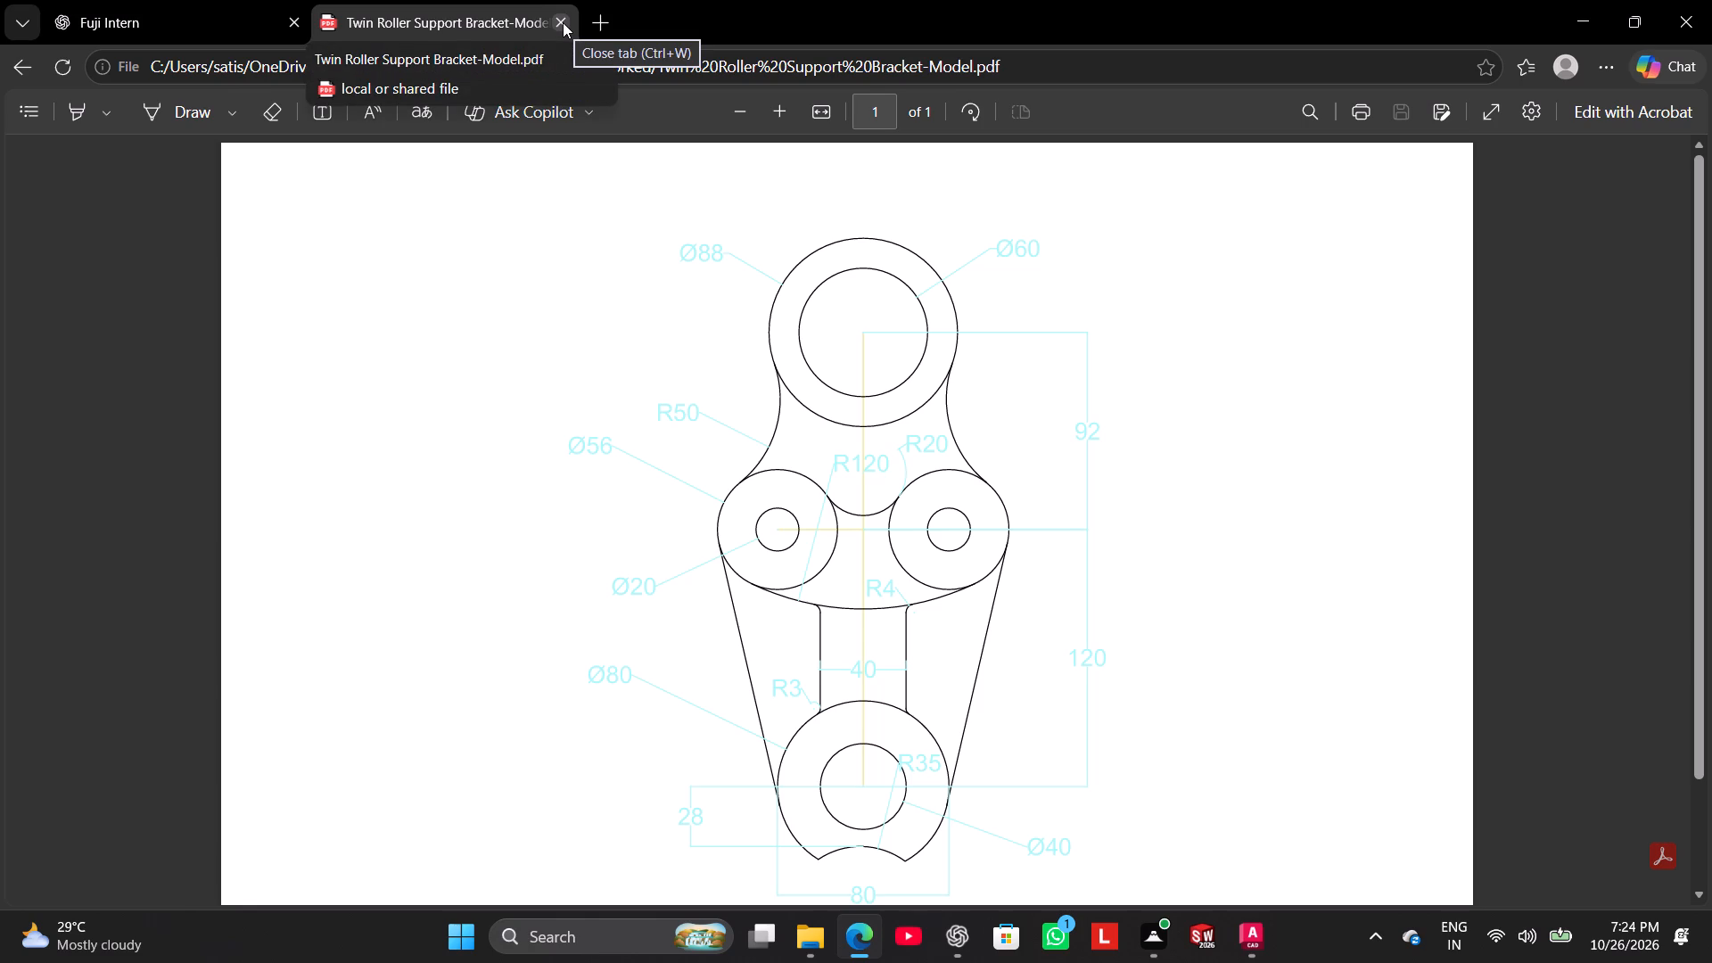
Close the browser tab showing the plotted Twin Roller Support Bracket-Model.pdf.
click(568, 19)
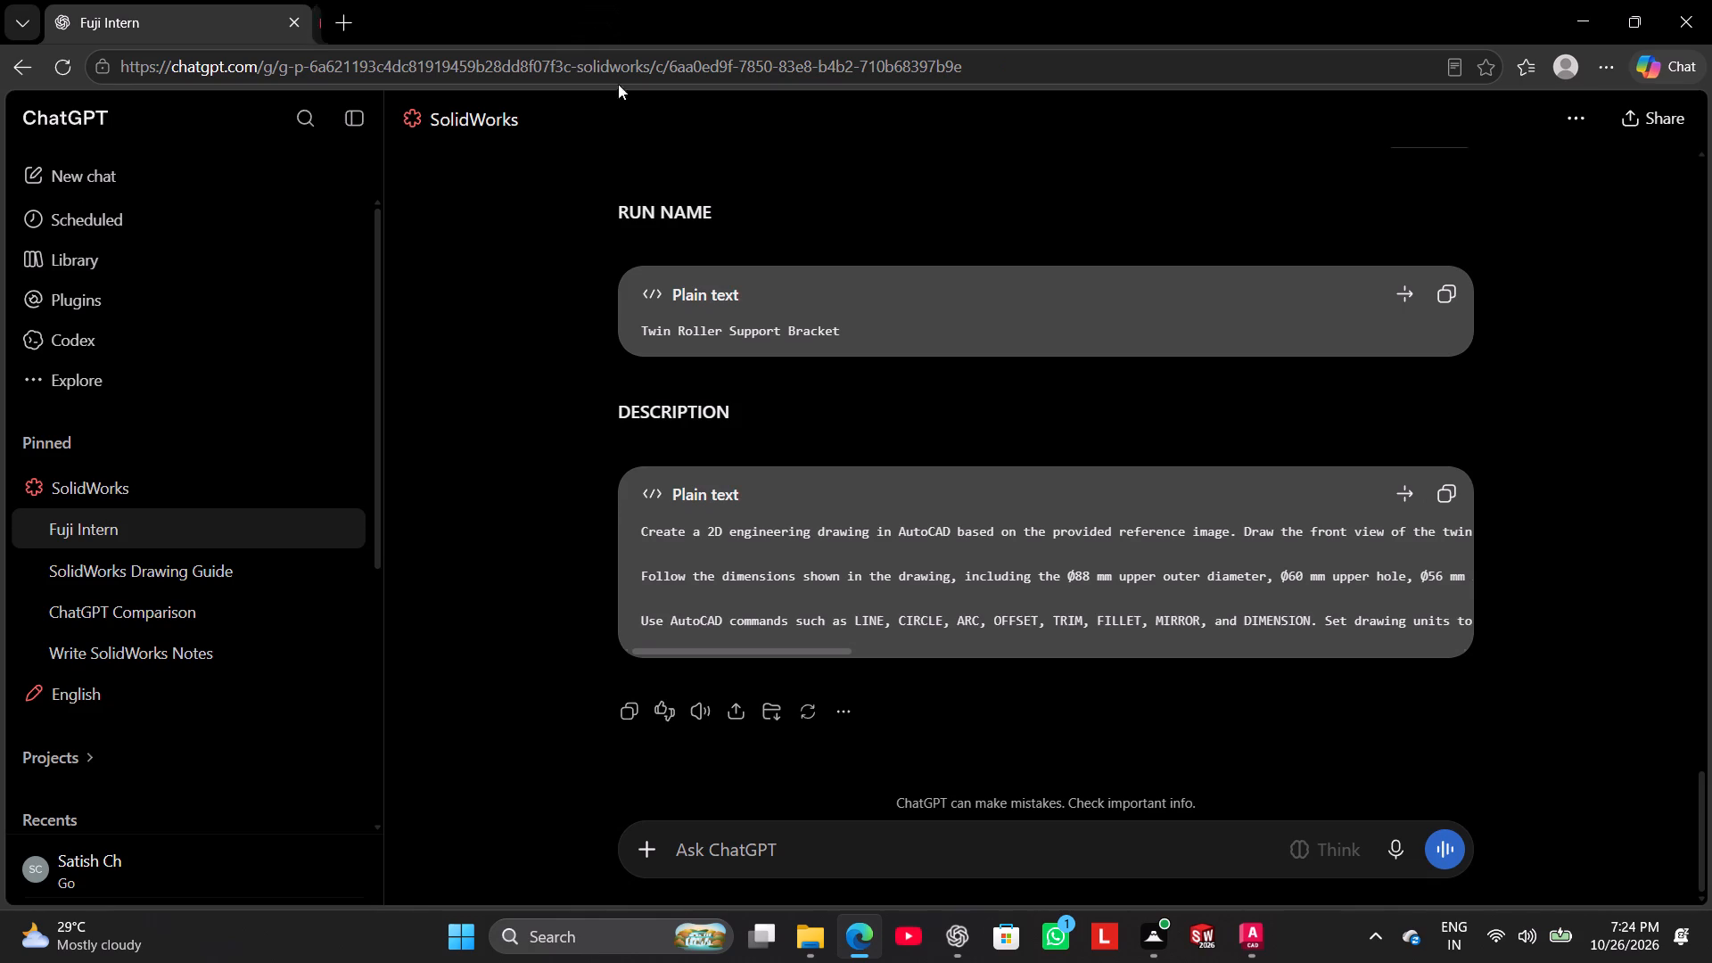
Switch back to AutoCAD and quit it, saving the changes to the Twin Roller Support Bracket drawing.
click(1247, 936)
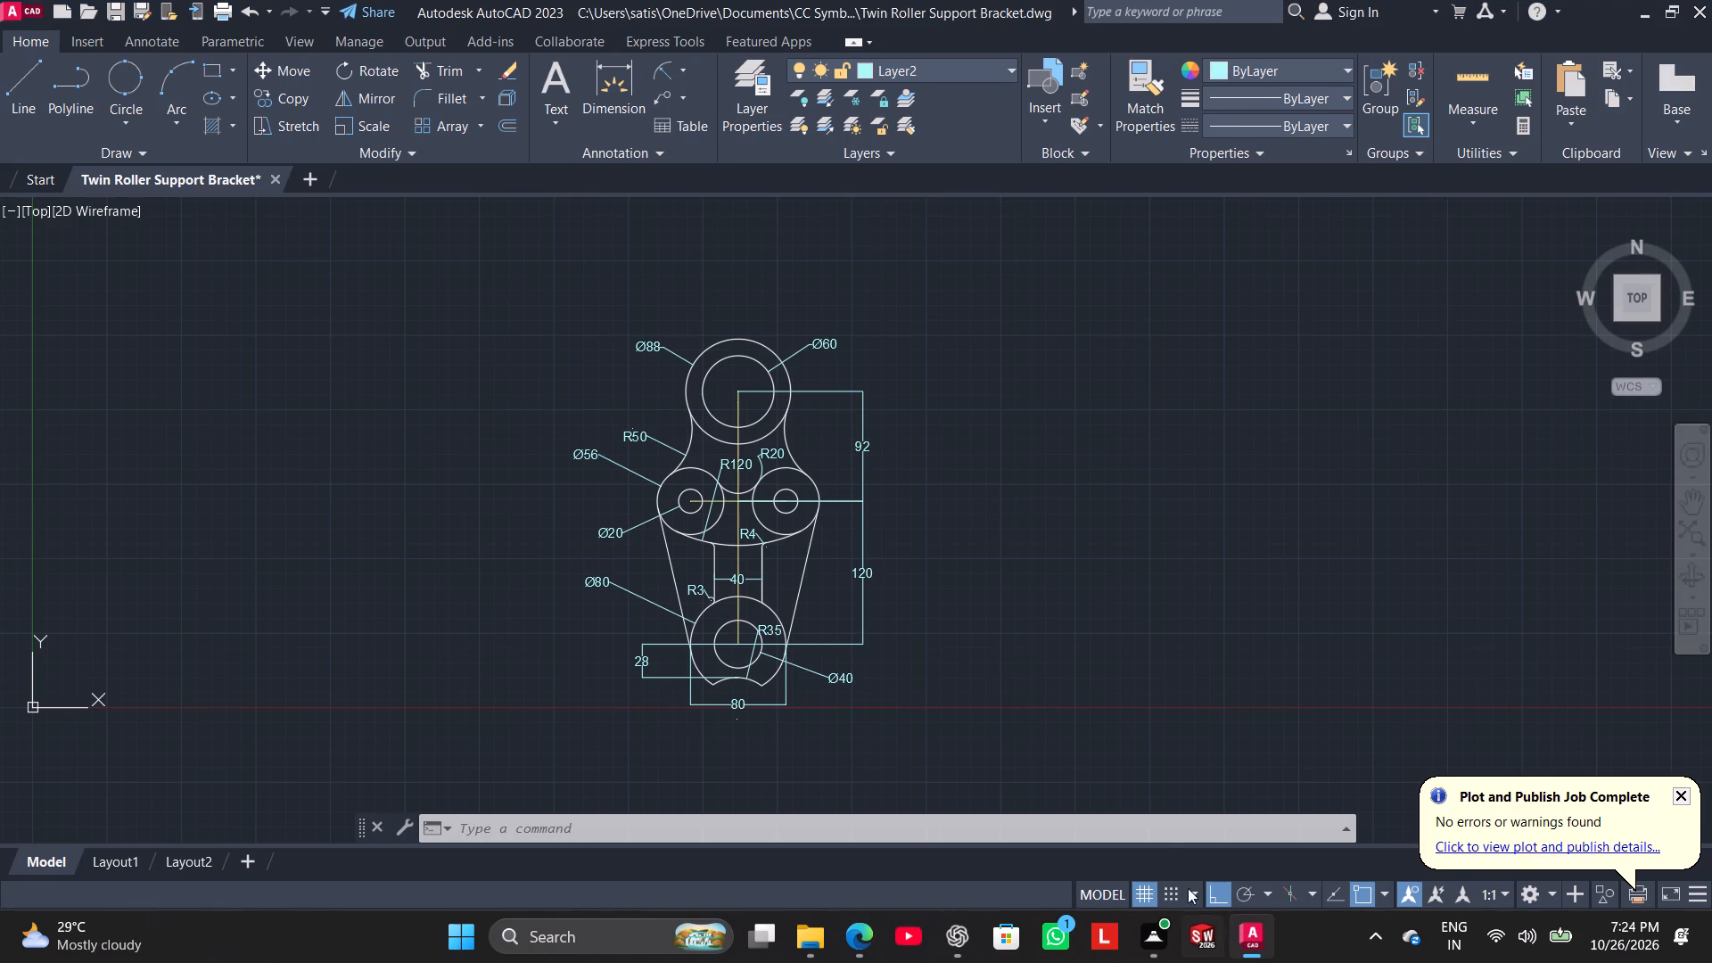
click(1692, 9)
click(813, 520)
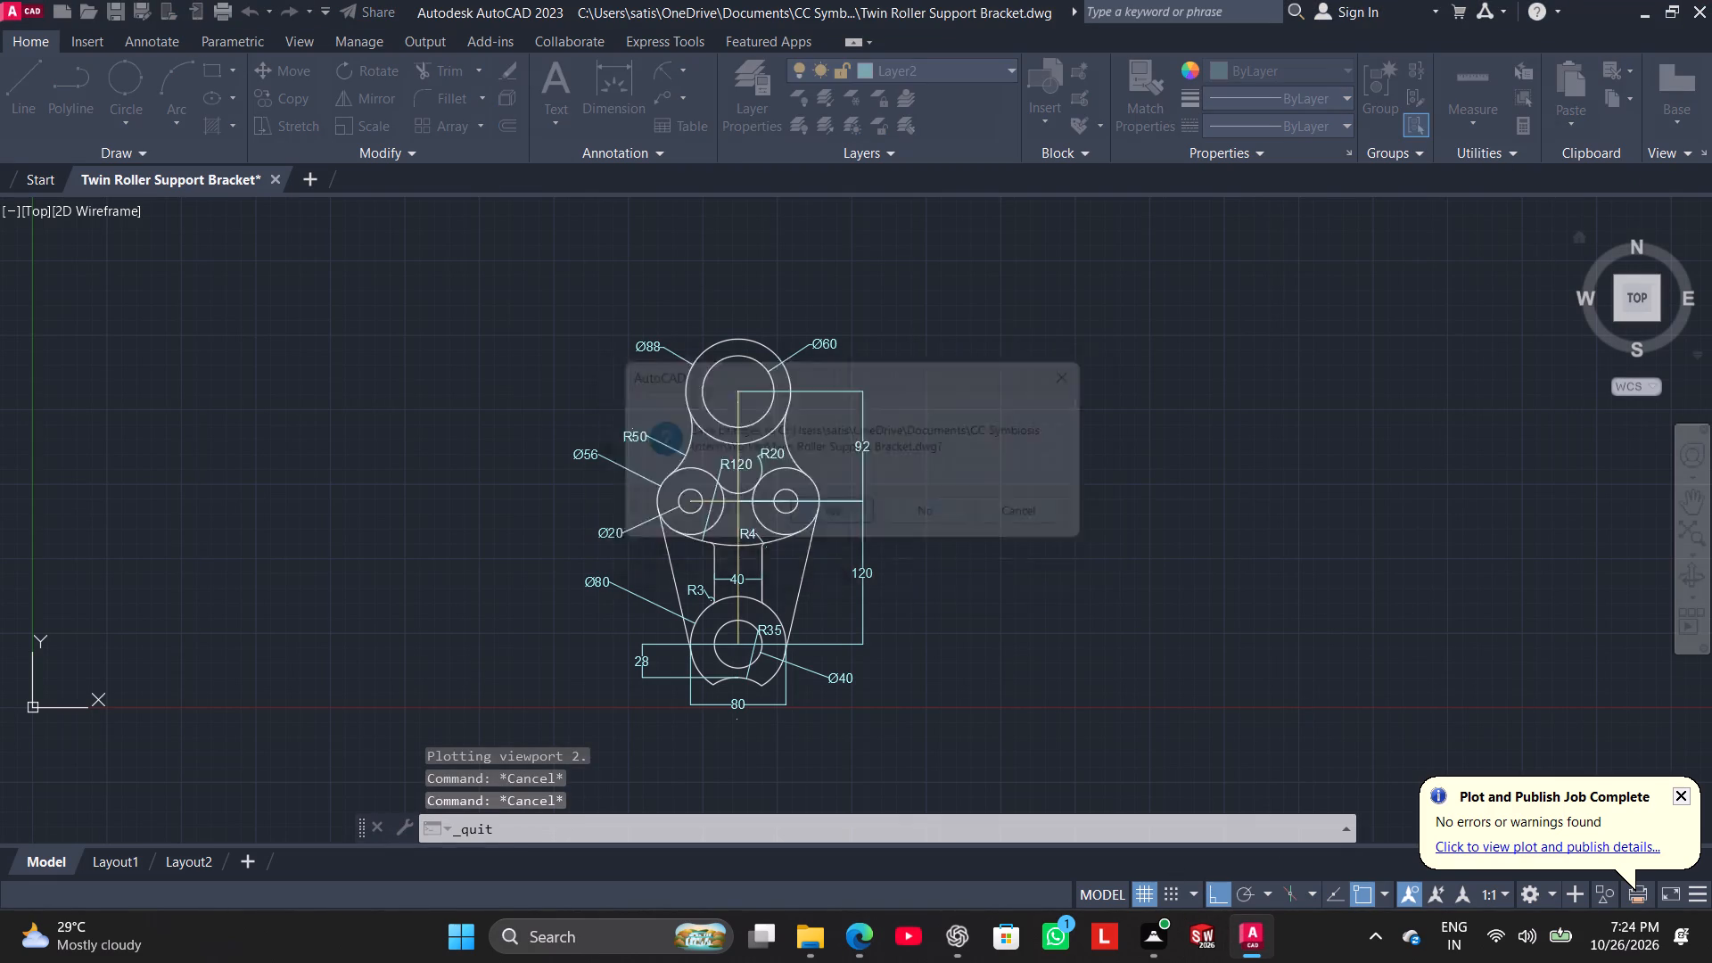